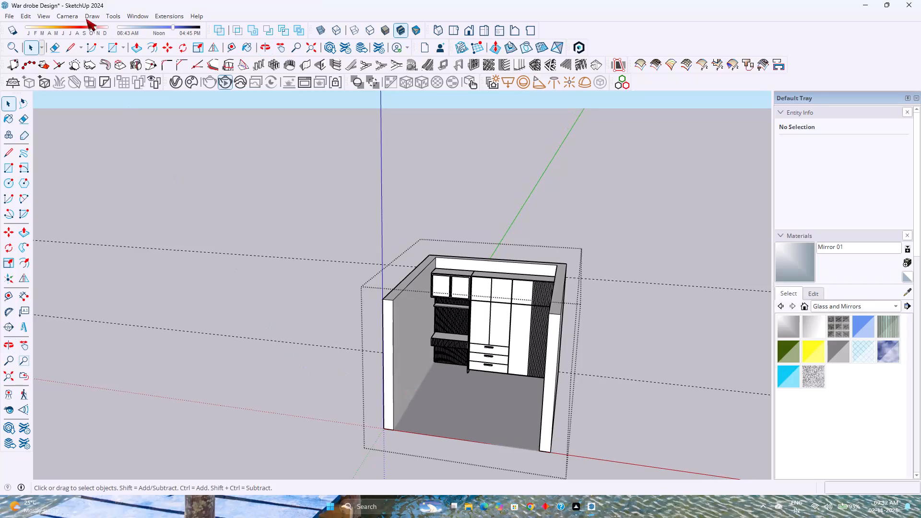
Delete all construction guides from the model.
click(28, 15)
click(73, 112)
Examine the wardrobe and frame front, their base and the floor line along the back wall from several angles.
middle_drag(418, 354, 418, 353)
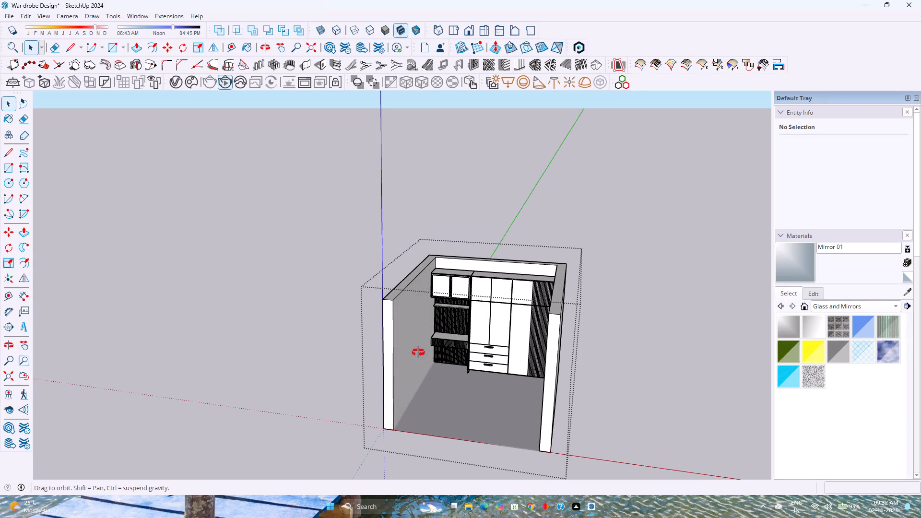
middle_drag(418, 353, 444, 276)
scroll(490, 386, up, 8)
middle_drag(449, 412, 454, 388)
middle_click(454, 388)
scroll(477, 396, up, 2)
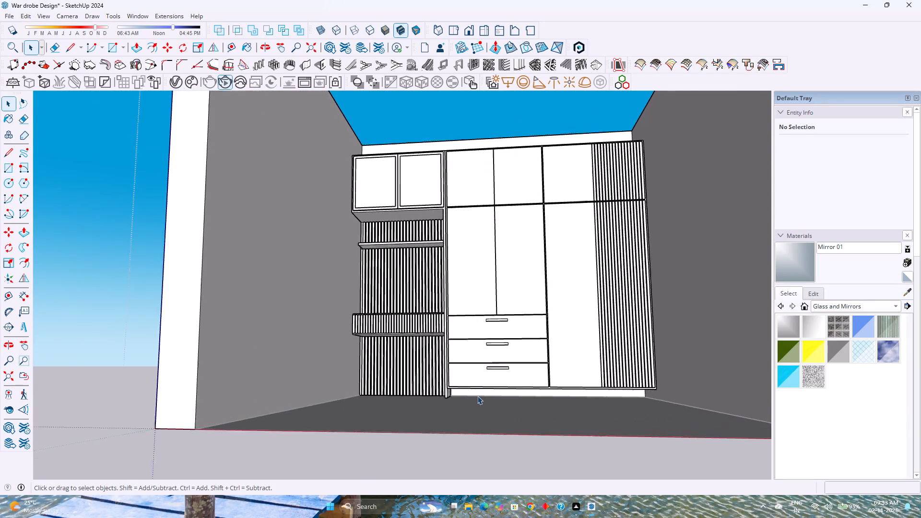
scroll(477, 396, up, 4)
click(475, 392)
middle_drag(445, 396, 425, 316)
scroll(434, 388, up, 1)
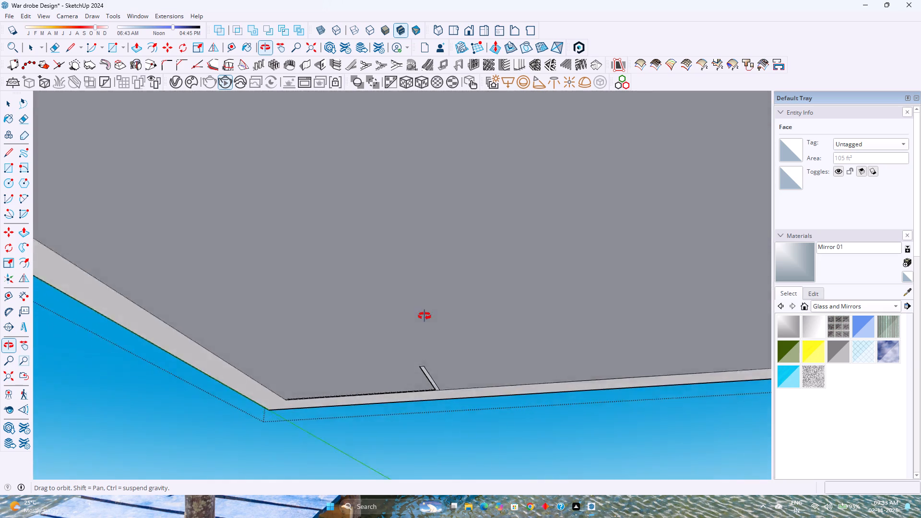
middle_drag(425, 316, 465, 427)
scroll(460, 420, up, 4)
middle_drag(456, 410, 432, 351)
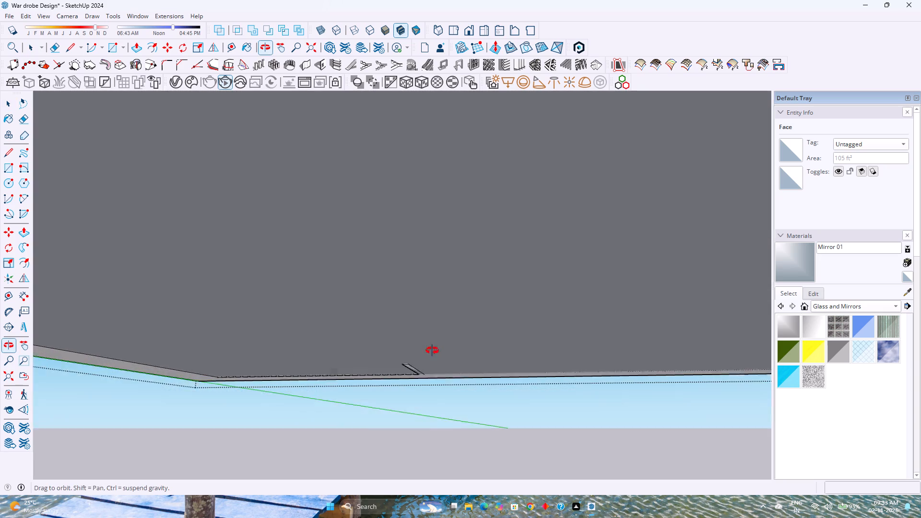
middle_drag(432, 351, 432, 346)
middle_drag(429, 376, 454, 405)
middle_click(454, 406)
scroll(445, 388, down, 13)
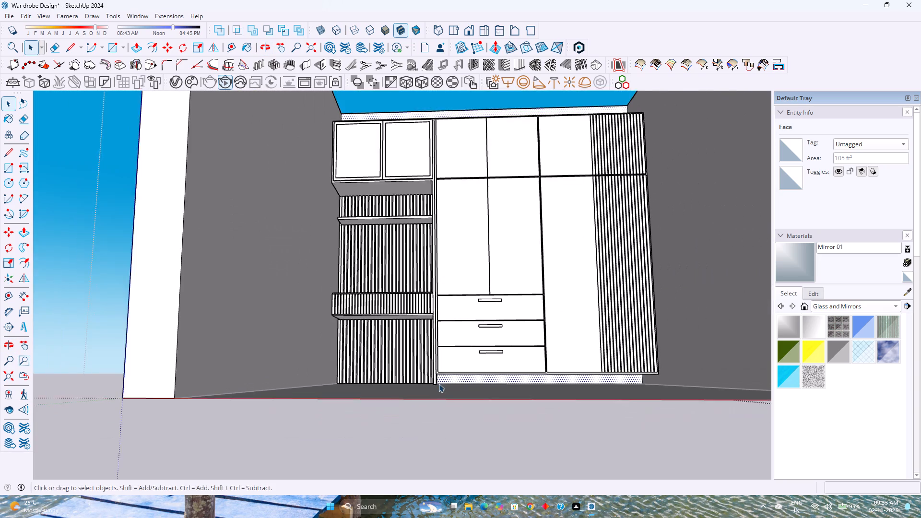
middle_drag(439, 384, 447, 426)
Combine the wardrobe group and the wall-side frame group into one group.
click(446, 344)
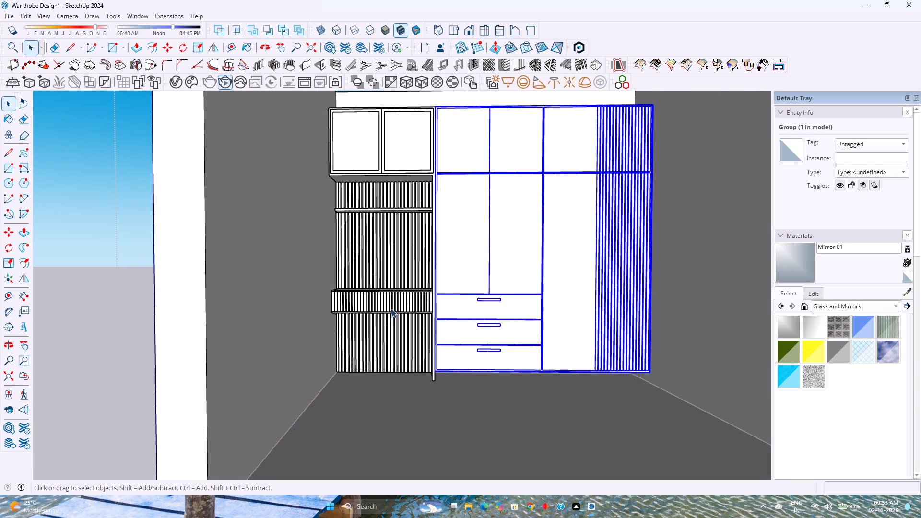
ctrl+click(390, 305)
right_click(390, 305)
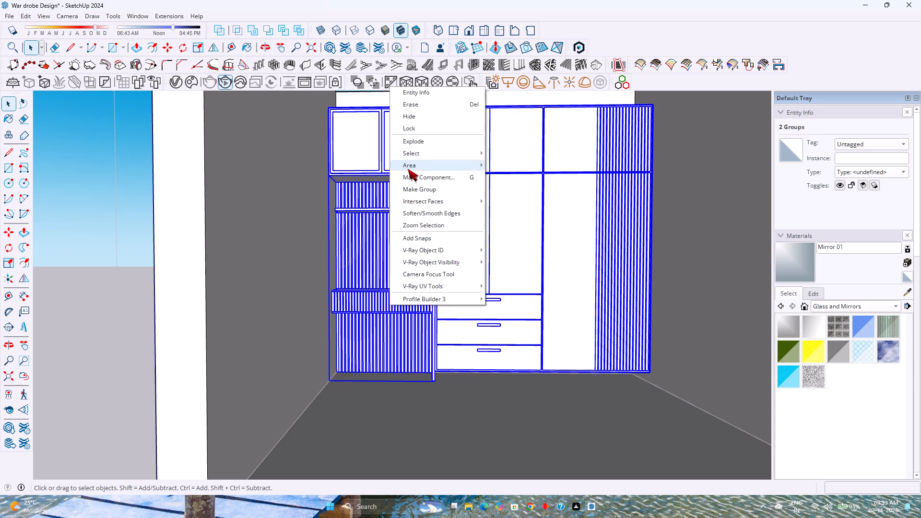
click(414, 185)
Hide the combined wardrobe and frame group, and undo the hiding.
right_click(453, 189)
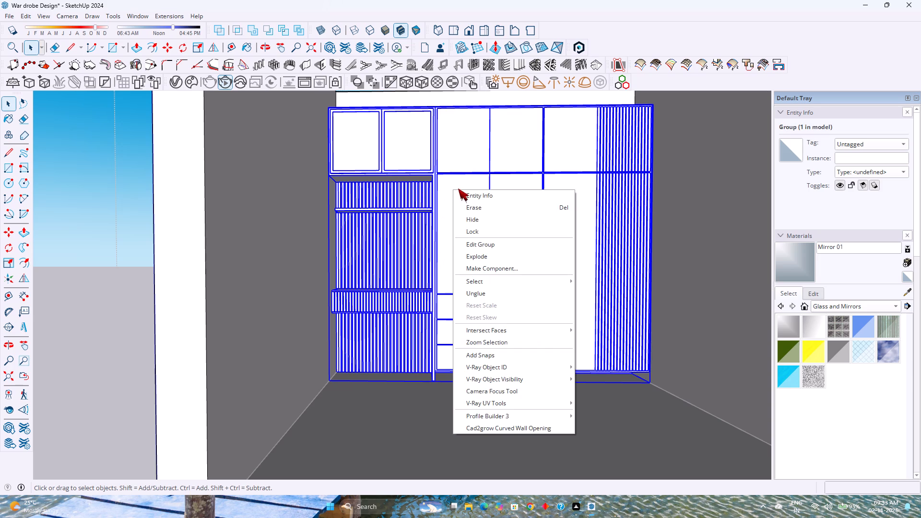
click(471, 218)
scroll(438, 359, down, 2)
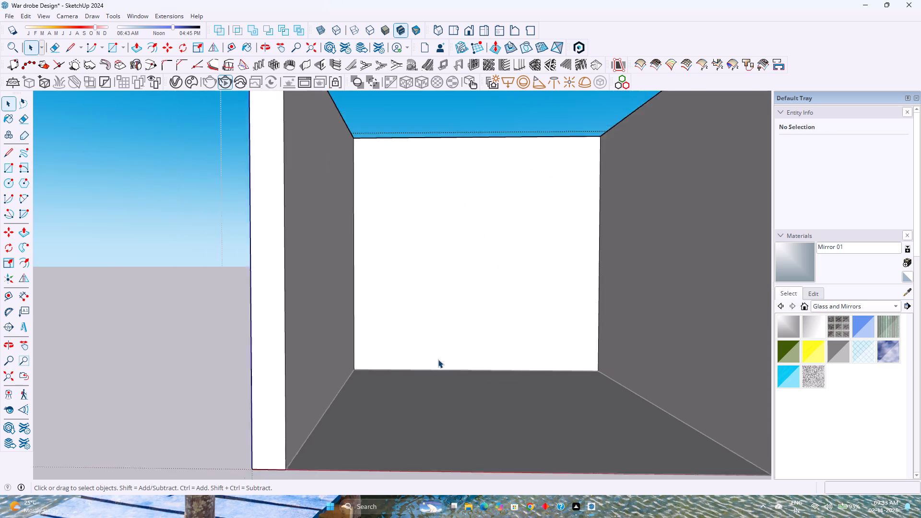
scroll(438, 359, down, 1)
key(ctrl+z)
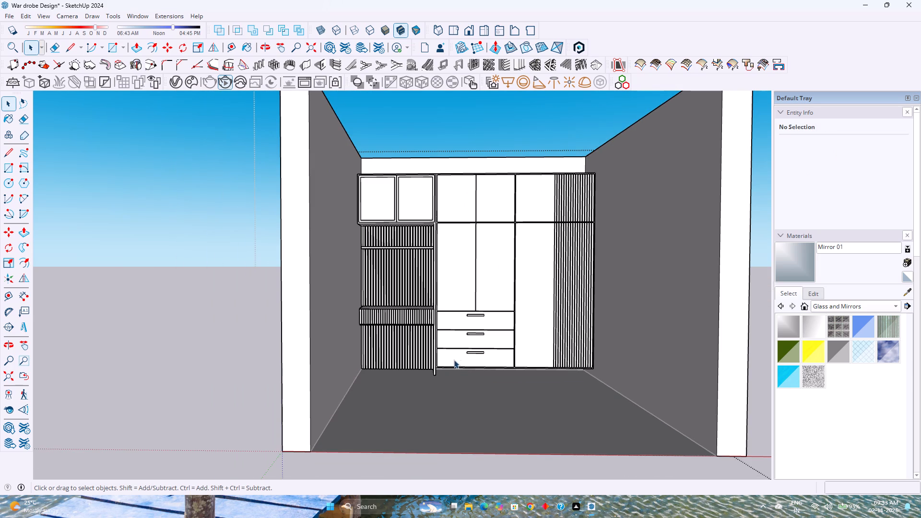
Open the combined group and its nested frame group, and delete the short leftover edge at the drawer top's wall-side back corner.
click(452, 352)
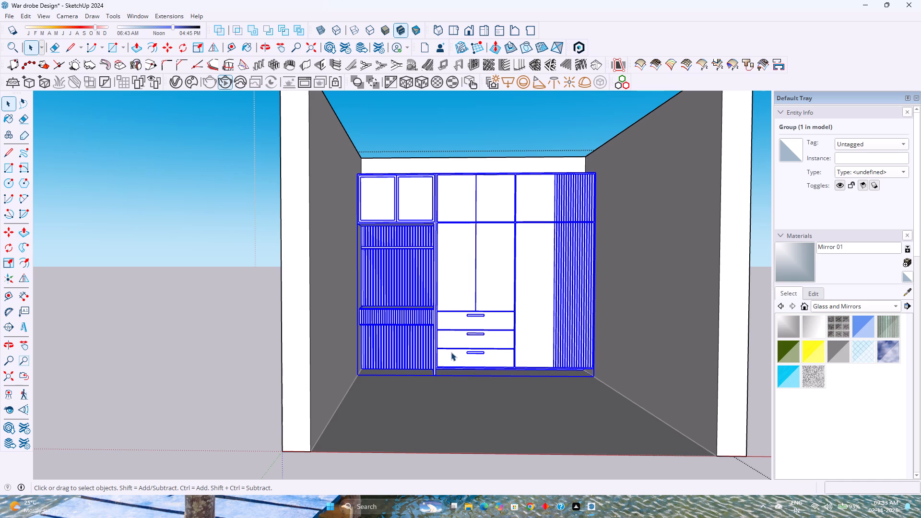
middle_click(431, 383)
middle_drag(427, 381, 419, 364)
middle_drag(419, 362, 421, 348)
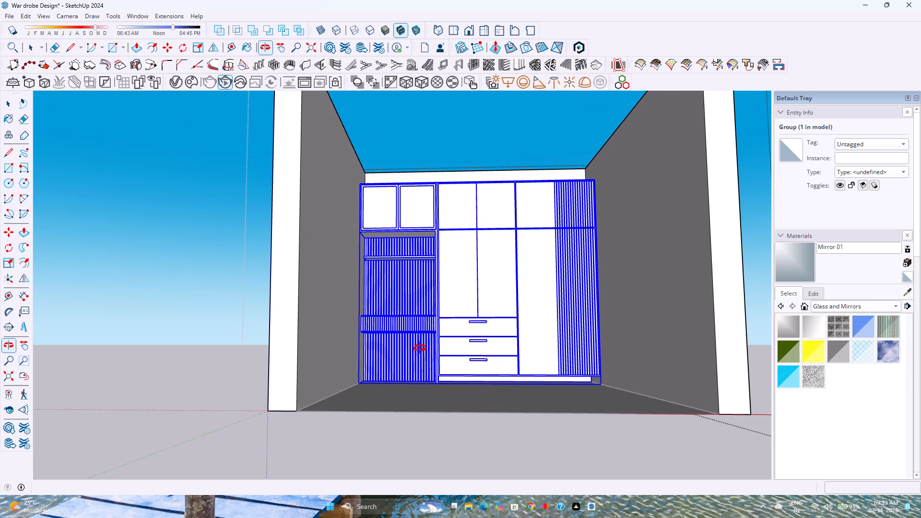
middle_click(420, 348)
scroll(584, 375, down, 4)
scroll(487, 369, up, 6)
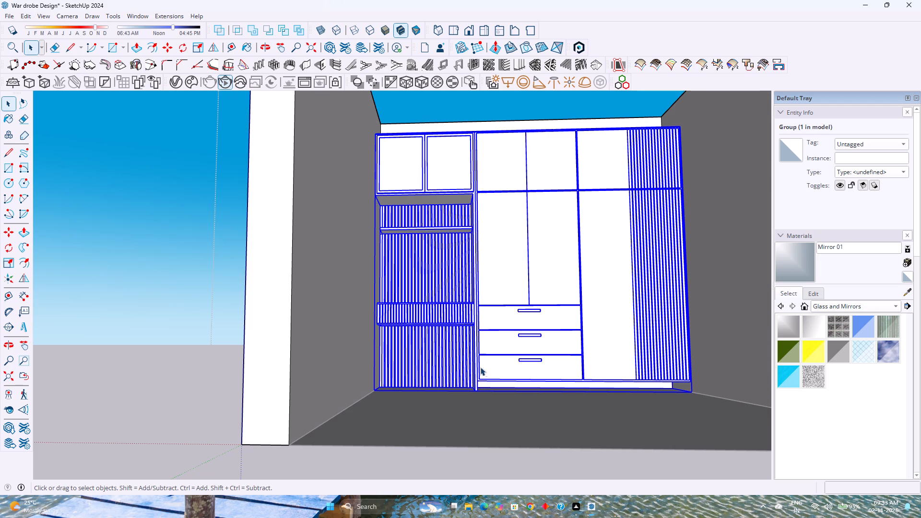
double_click(487, 280)
click(454, 301)
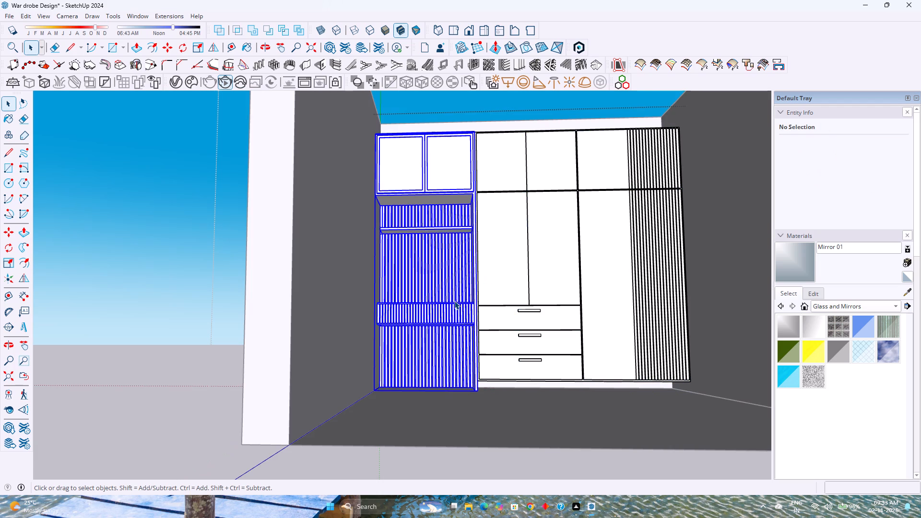
double_click(452, 308)
scroll(452, 308, up, 7)
middle_drag(453, 306, 472, 395)
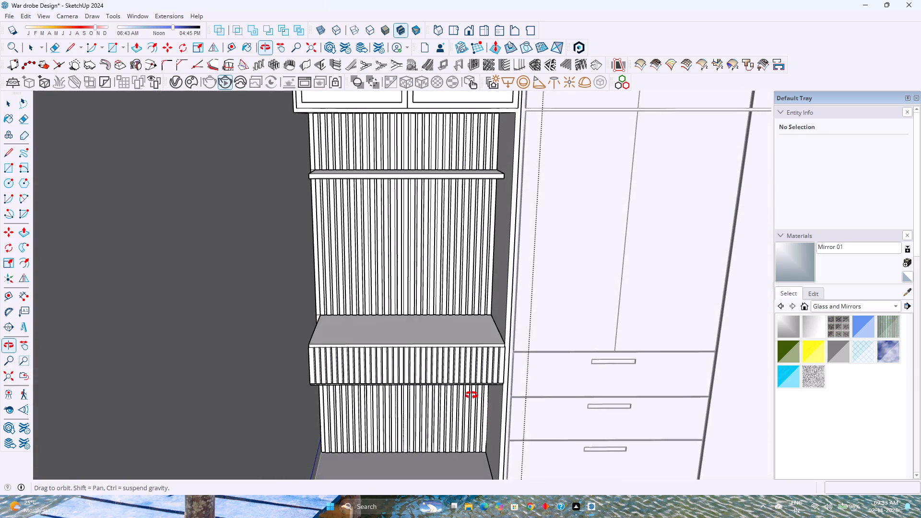
middle_drag(472, 395, 471, 395)
scroll(428, 331, up, 3)
scroll(355, 345, up, 3)
middle_drag(356, 346, 364, 348)
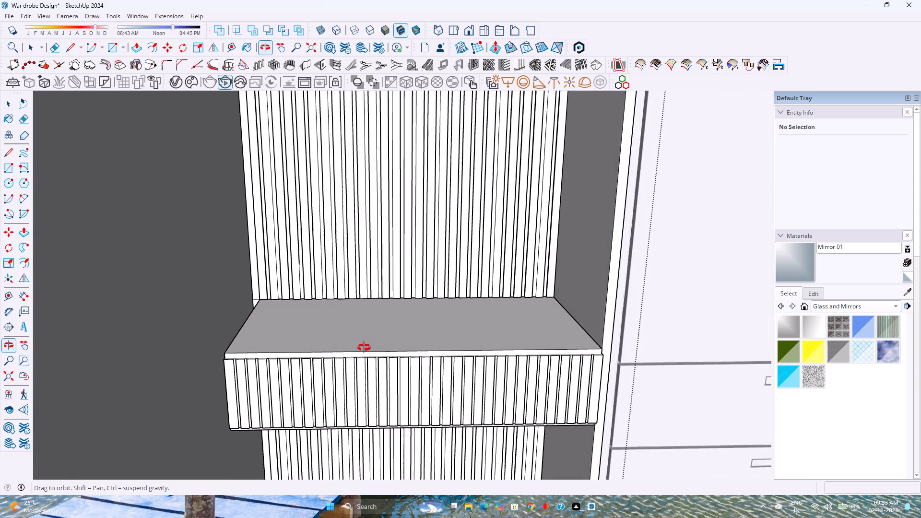
middle_drag(364, 348, 412, 343)
scroll(209, 329, up, 9)
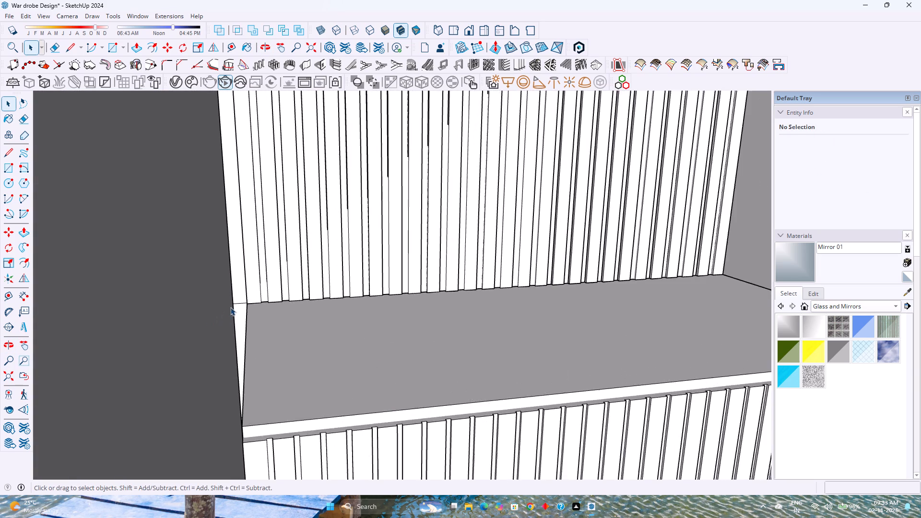
scroll(230, 307, up, 3)
click(241, 302)
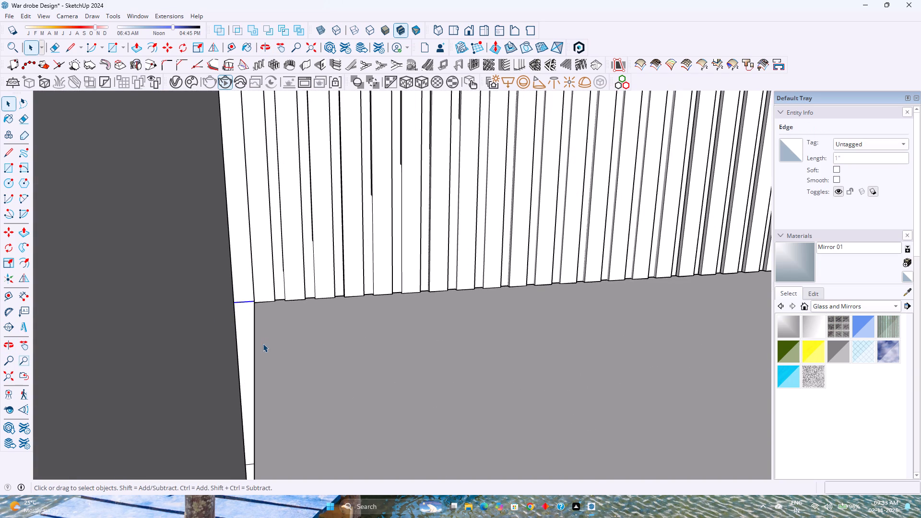
key(Delete)
Stretch the niche's louvre group along the red axis to the wall, scaling it about 1.02, and close the frame group.
scroll(260, 342, down, 16)
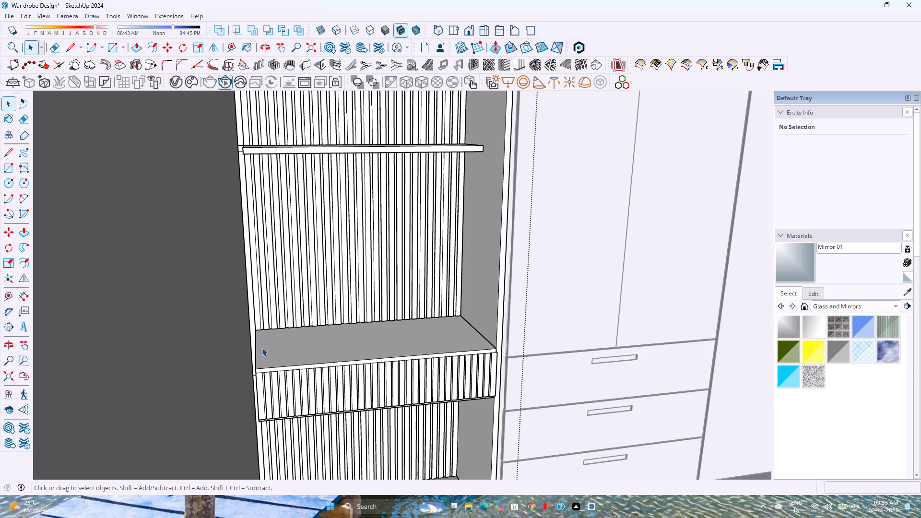
scroll(269, 366, down, 6)
click(271, 352)
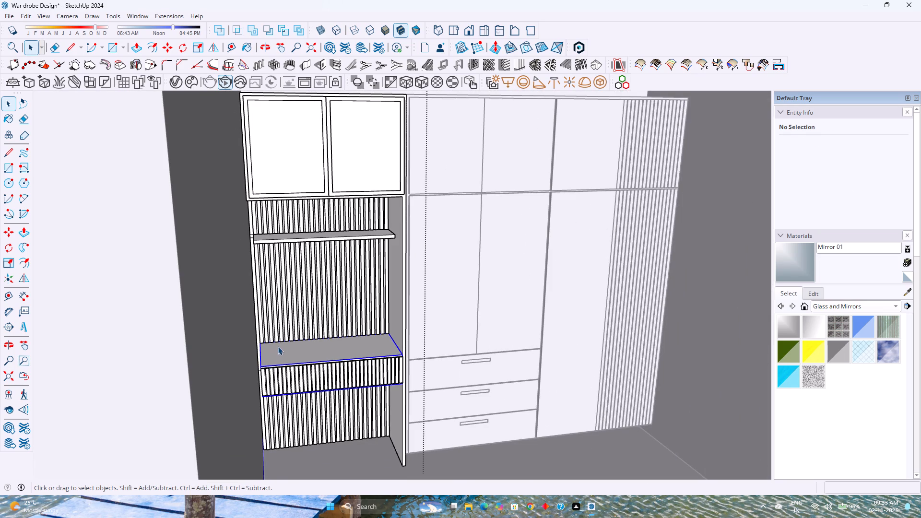
click(279, 329)
key(s)
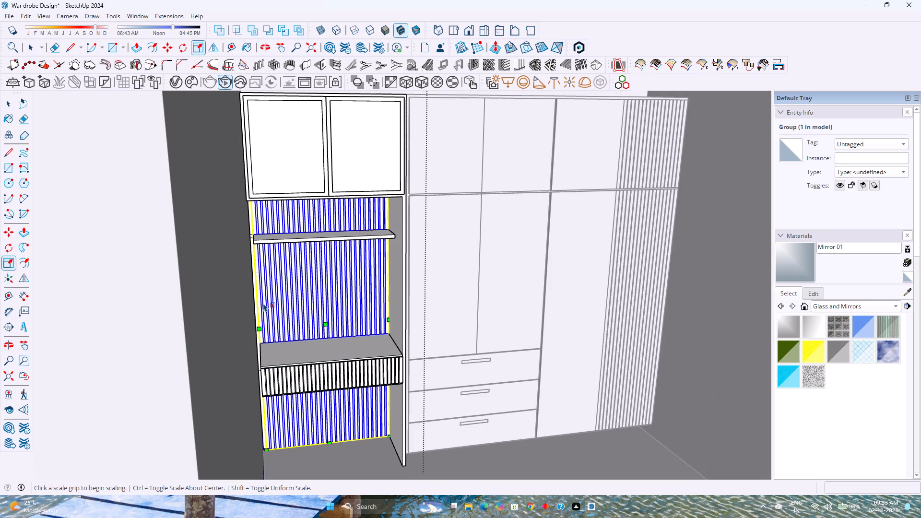
scroll(248, 334, up, 20)
scroll(248, 334, up, 2)
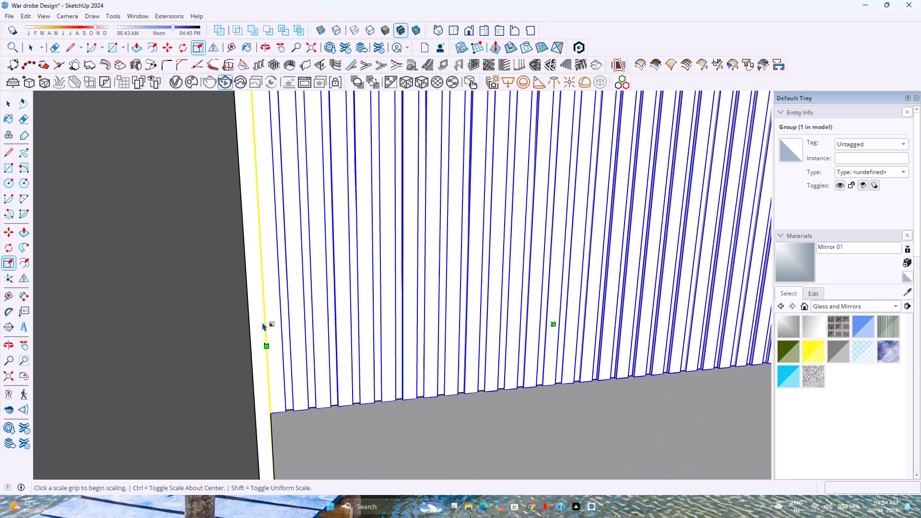
scroll(262, 322, up, 8)
key(k)
scroll(268, 370, up, 2)
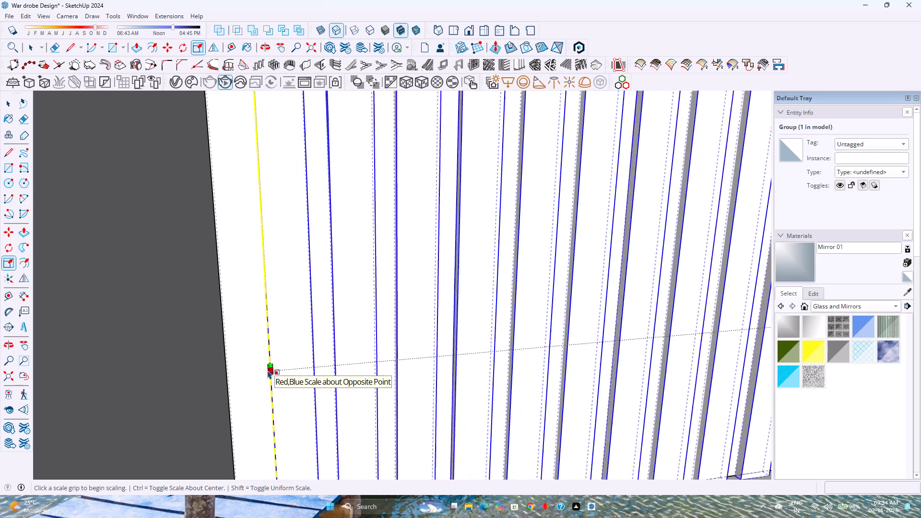
scroll(268, 370, up, 12)
click(275, 365)
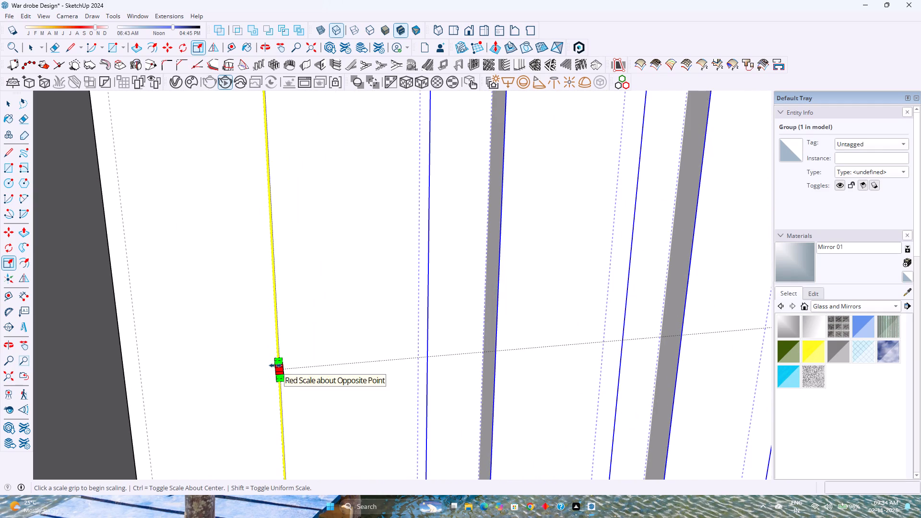
click(114, 351)
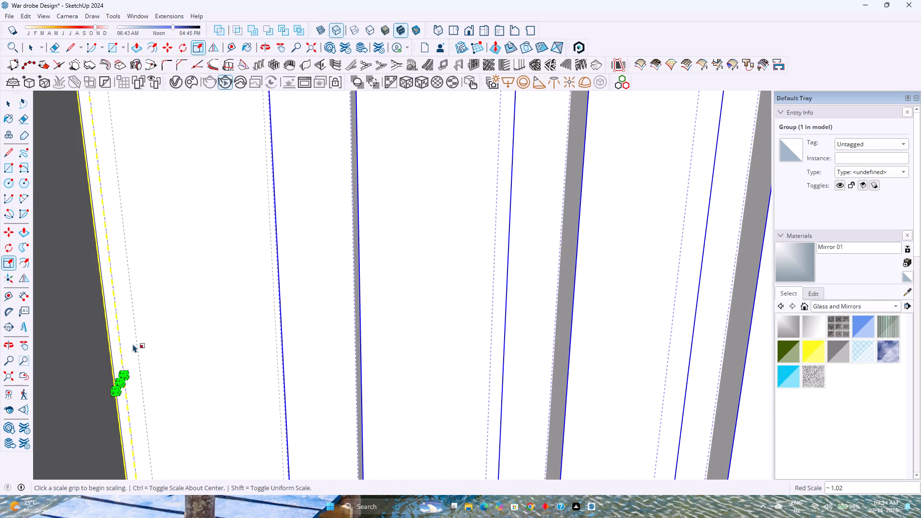
scroll(133, 344, down, 20)
scroll(133, 344, down, 9)
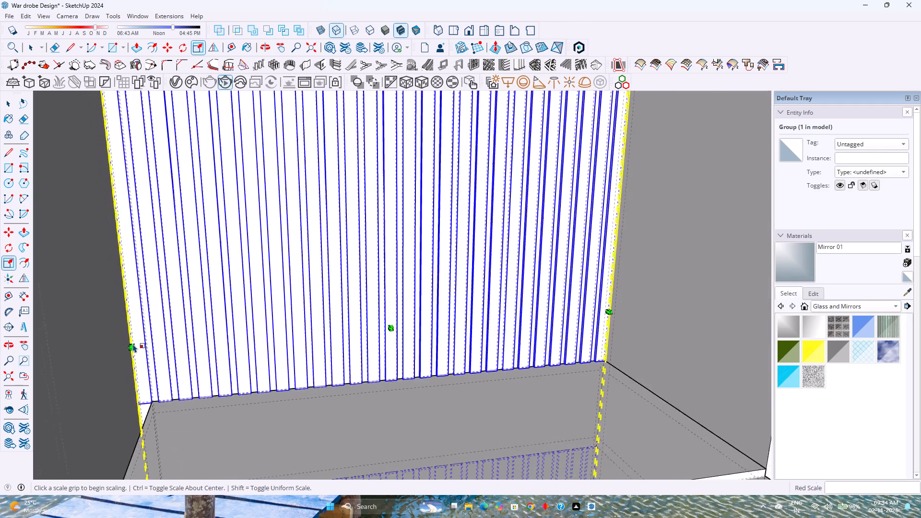
scroll(133, 344, down, 9)
middle_drag(159, 352, 183, 312)
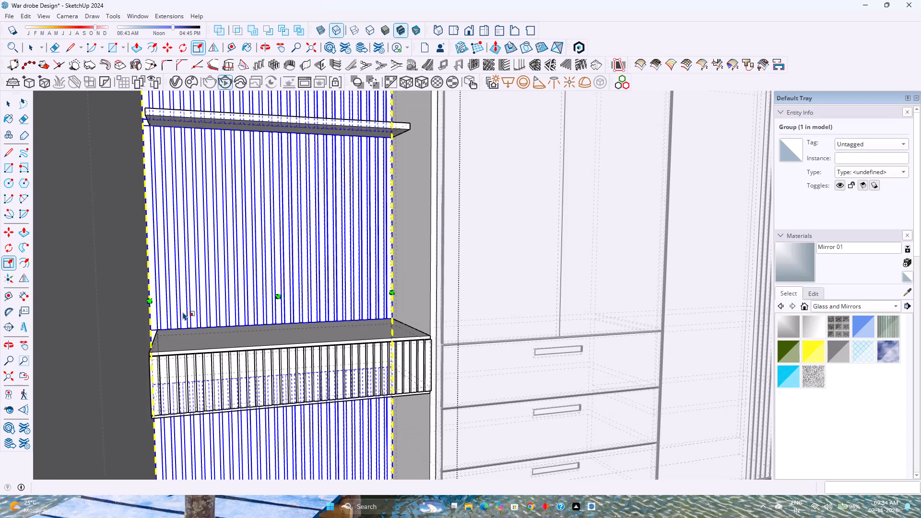
text(k)
key(space)
scroll(184, 311, down, 6)
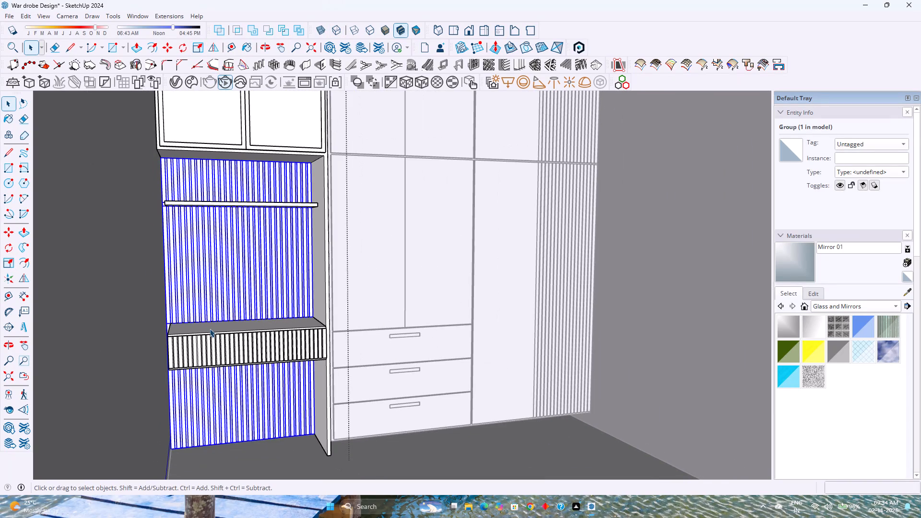
key(Escape)
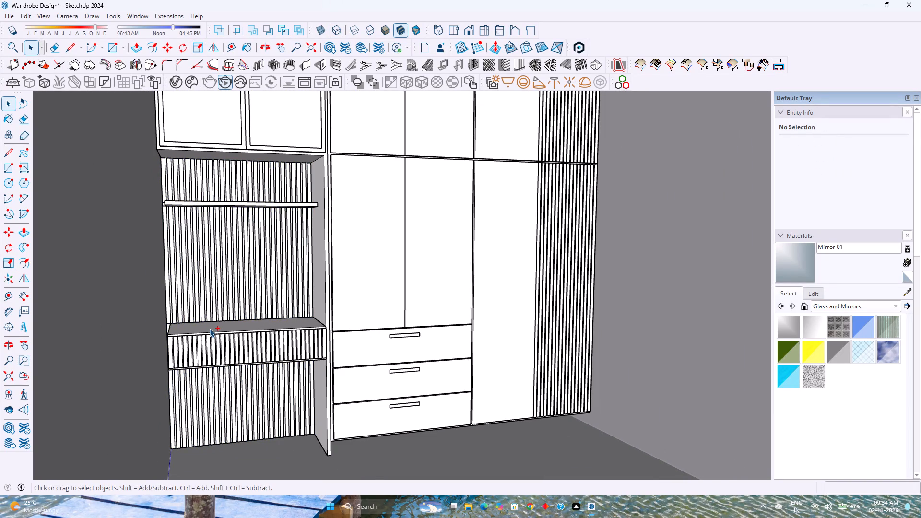
Save the wardrobe model.
key(ctrl+s)
Examine the louvre's wall-side corner above the drawer, and view the whole room from outside.
scroll(182, 329, up, 10)
scroll(156, 319, down, 2)
scroll(156, 319, up, 2)
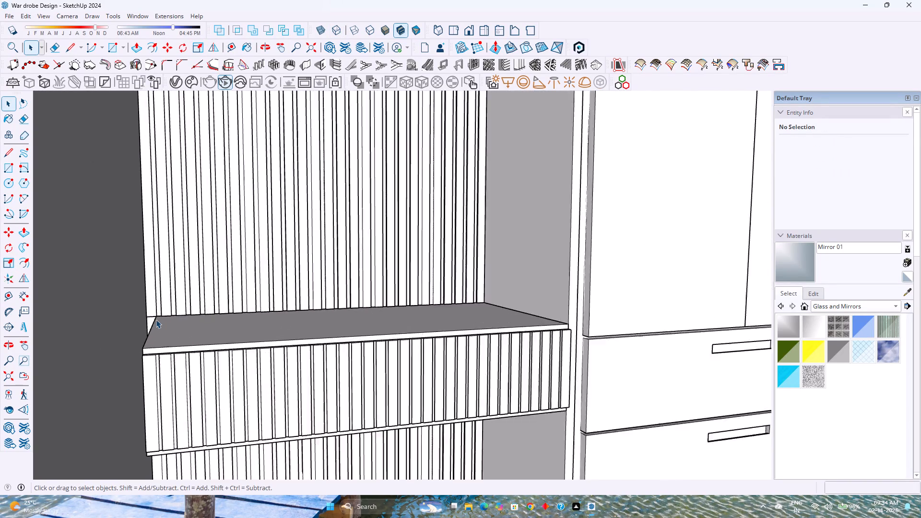
scroll(156, 319, up, 12)
middle_drag(151, 319, 127, 339)
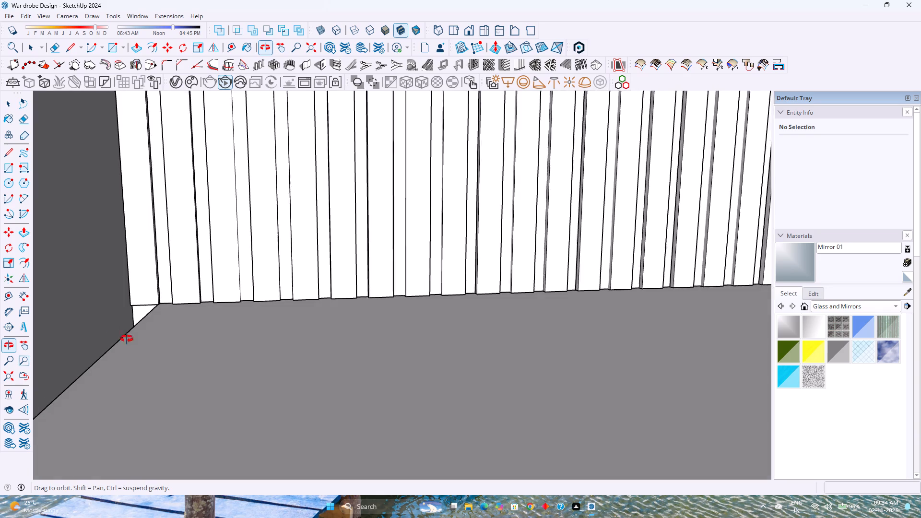
middle_drag(127, 339, 216, 324)
scroll(216, 324, down, 1)
click(14, 374)
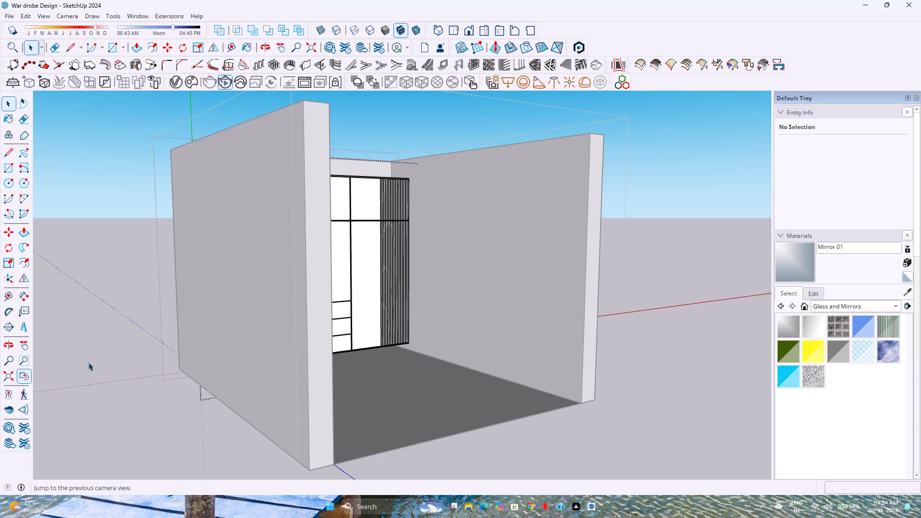
middle_drag(259, 331, 168, 313)
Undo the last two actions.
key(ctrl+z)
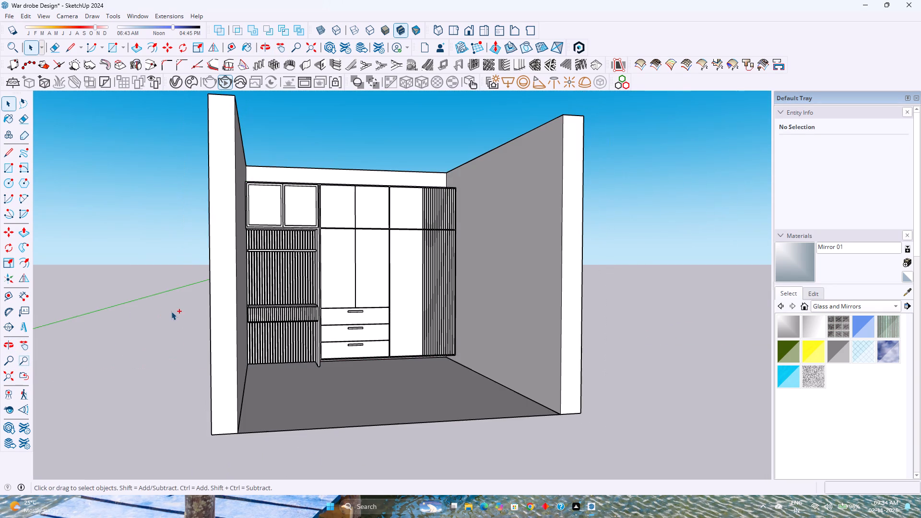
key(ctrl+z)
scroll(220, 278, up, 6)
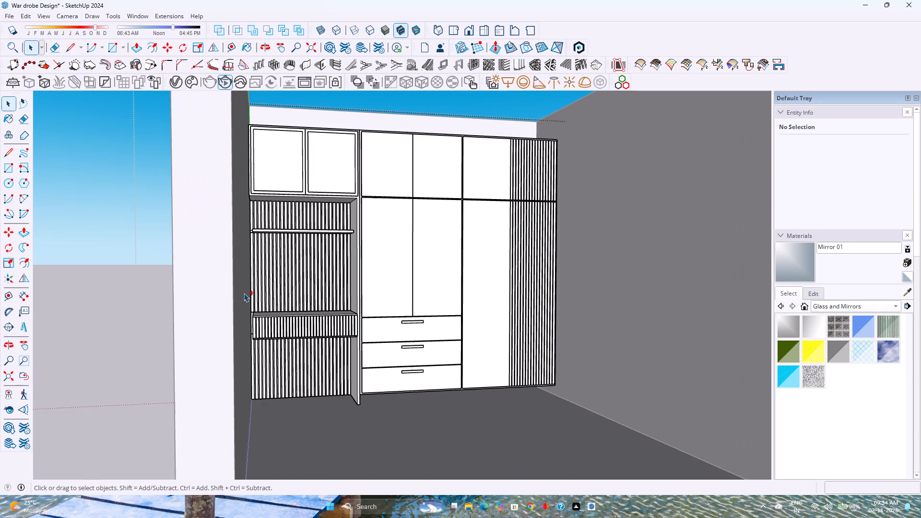
Undo the last two actions.
key(ctrl+z)
key(ctrl+z)
scroll(258, 311, up, 4)
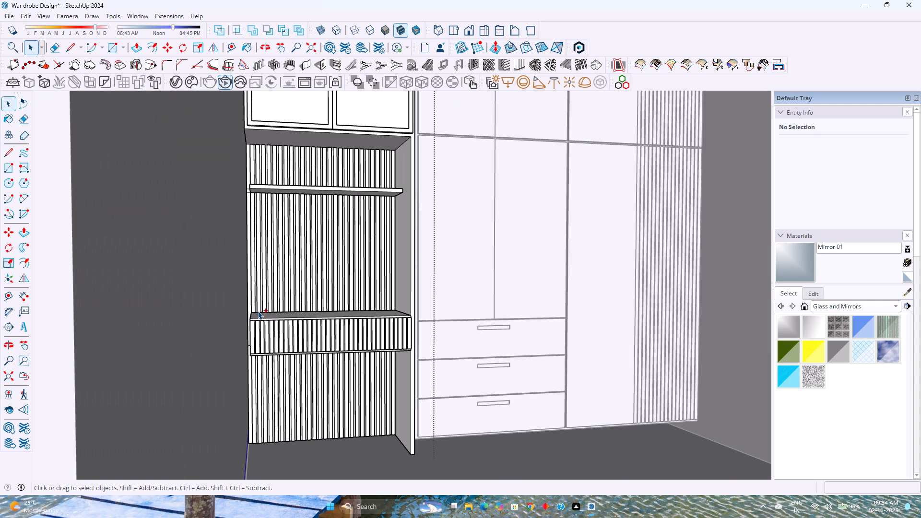
Save the wardrobe model.
key(ctrl+s)
Examine the niche's wall-side edge, the outside of the room and the front of the whole wardrobe.
scroll(263, 299, down, 5)
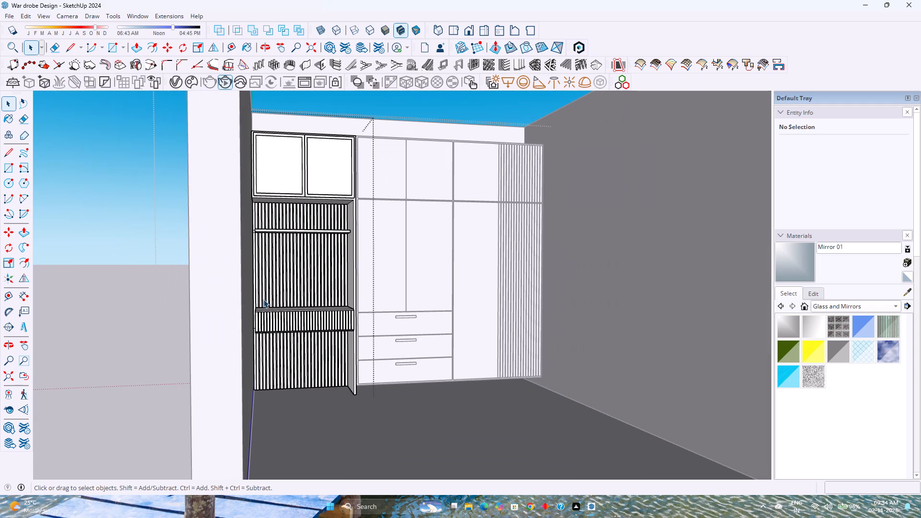
scroll(296, 302, up, 4)
middle_click(292, 301)
middle_drag(292, 301, 251, 338)
scroll(248, 327, down, 8)
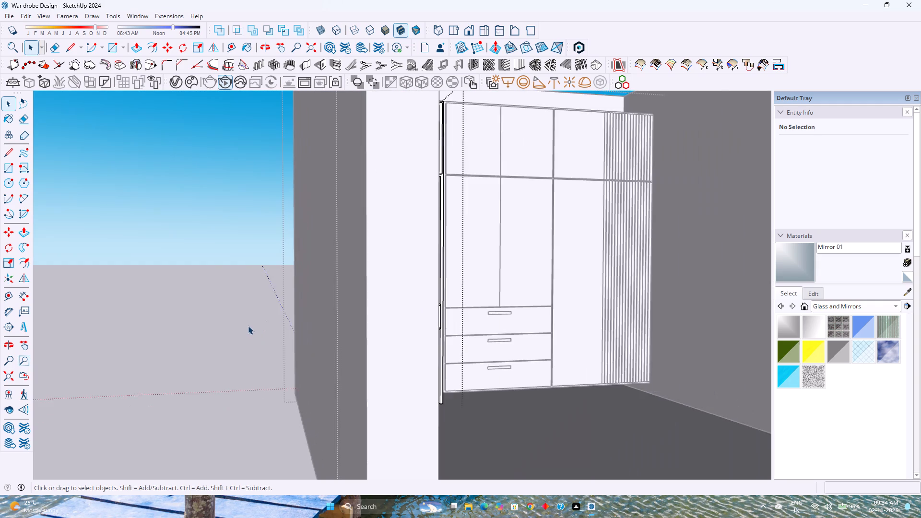
scroll(248, 326, down, 2)
middle_drag(364, 363, 348, 362)
middle_drag(342, 360, 211, 353)
middle_click(211, 353)
shift+middle_drag(412, 334, 385, 335)
shift+middle_drag(385, 335, 150, 342)
shift+middle_click(150, 342)
middle_drag(273, 353, 362, 356)
shift+middle_drag(392, 333, 192, 343)
Place a horizontal guide on the niche louvre, 19.25" above the back edge of the drawer top, locked to the green axis.
scroll(136, 336, up, 1)
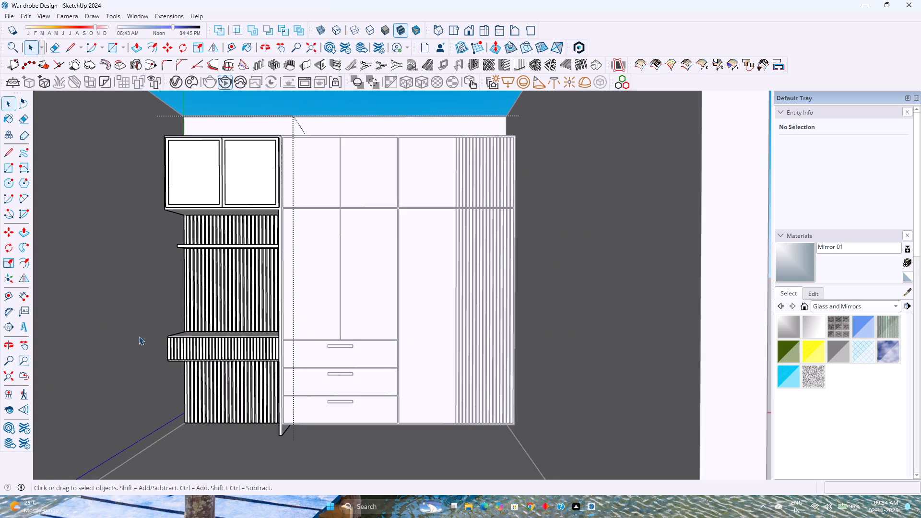
scroll(184, 330, up, 7)
middle_drag(216, 332, 222, 433)
click(231, 51)
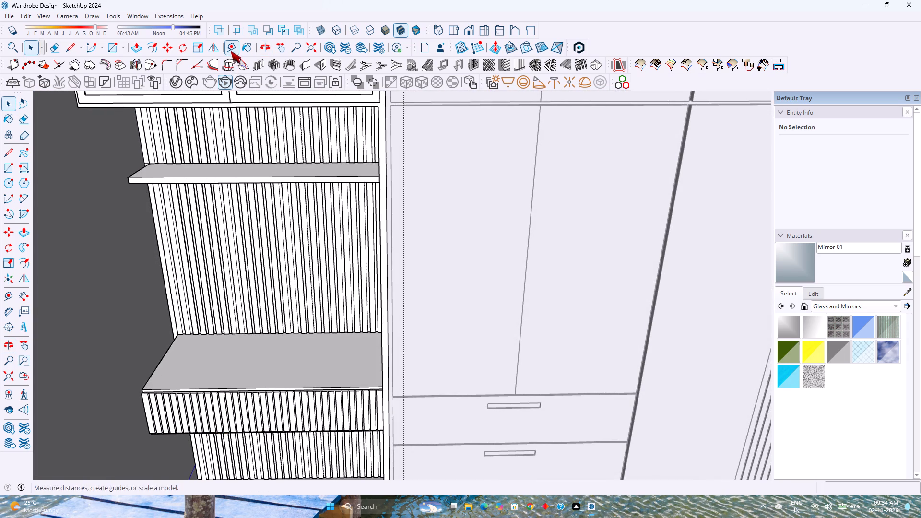
scroll(288, 345, up, 11)
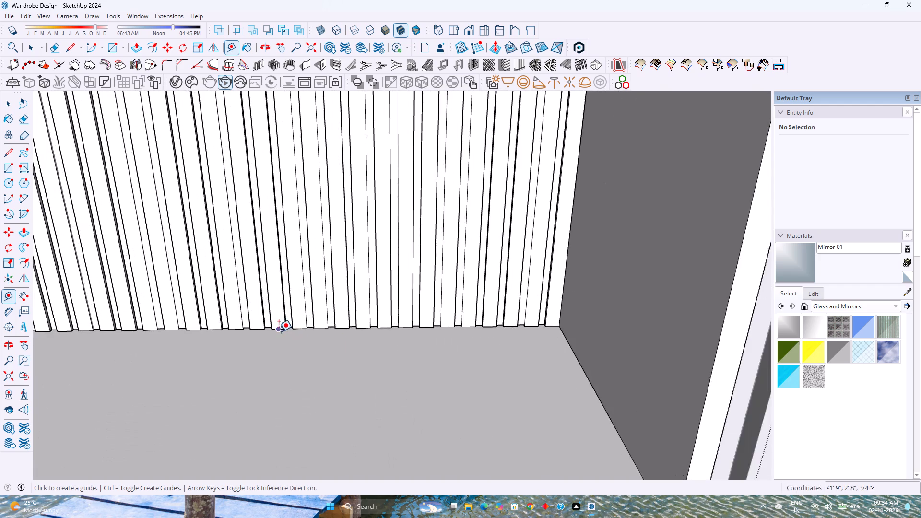
scroll(279, 331, up, 14)
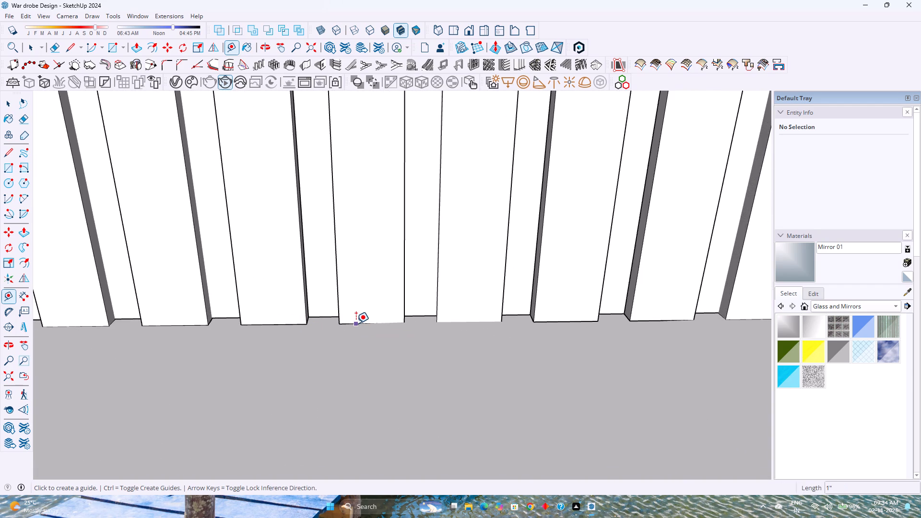
click(356, 323)
scroll(360, 242, down, 13)
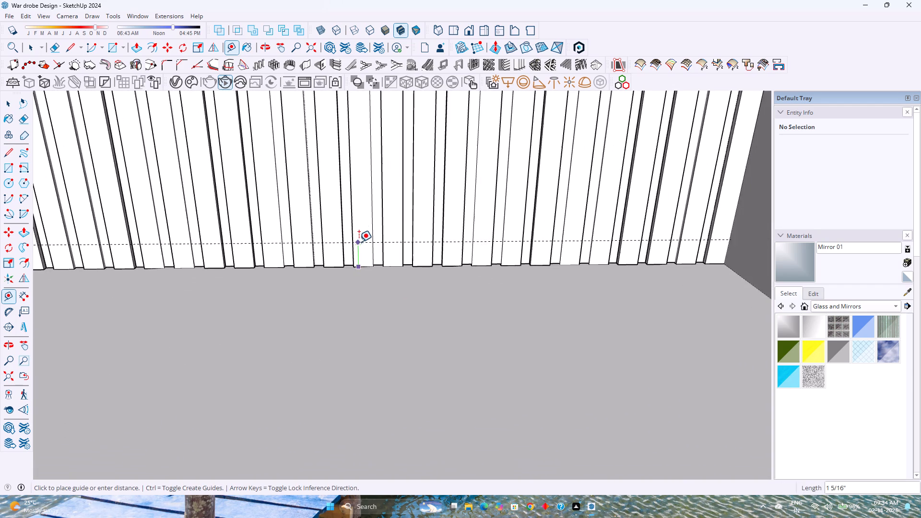
scroll(360, 233, down, 2)
shift+middle_drag(359, 234, 334, 342)
scroll(330, 308, down, 11)
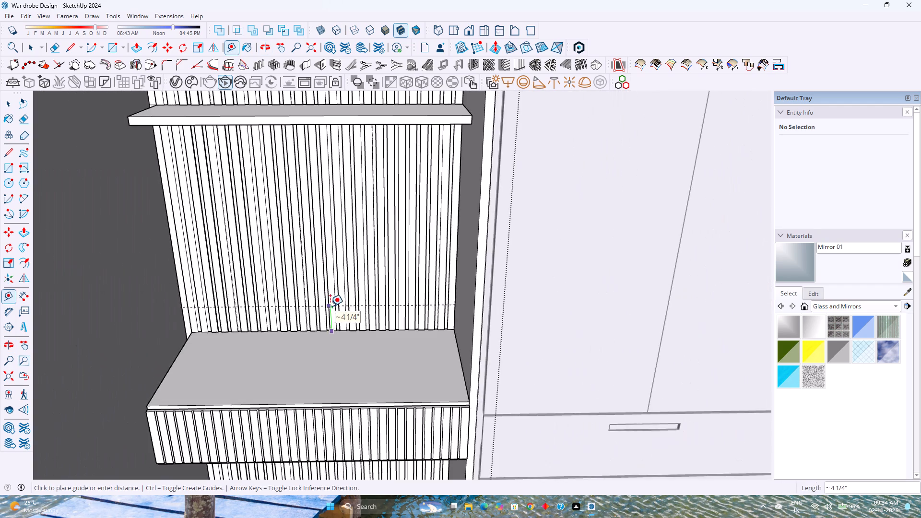
scroll(330, 306, down, 2)
middle_drag(331, 304, 318, 257)
middle_click(318, 257)
shift+middle_drag(318, 255, 332, 284)
shift+scroll(318, 255, down, 1)
shift+middle_click(332, 284)
middle_drag(327, 281, 322, 279)
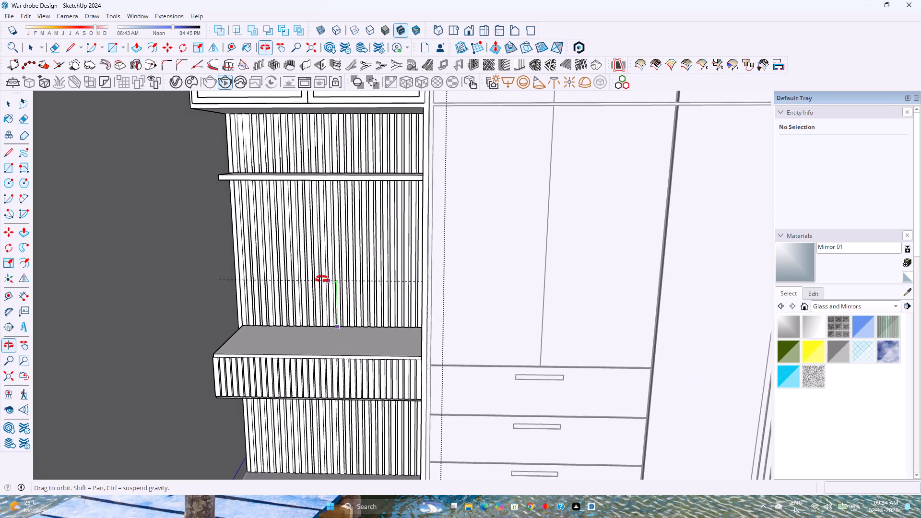
middle_drag(322, 279, 319, 256)
middle_click(319, 256)
middle_click(319, 256)
key(Left)
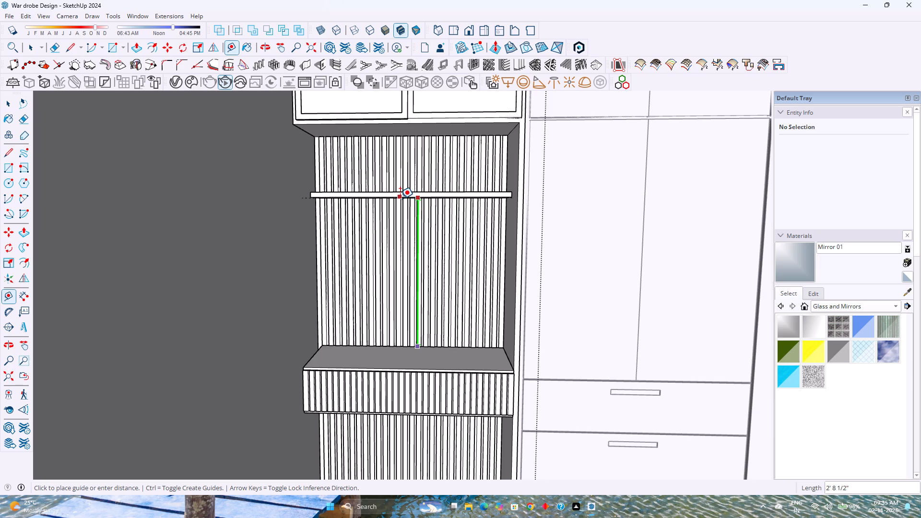
key(1)
text(9.25")
key(Return)
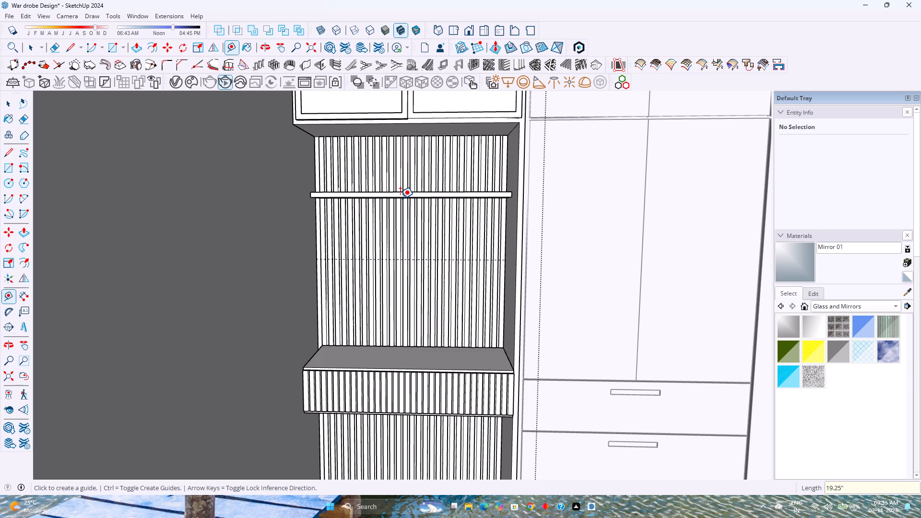
Set the horizontal guide's offset from the drawer top to 16.25".
text(16.25")
key(Return)
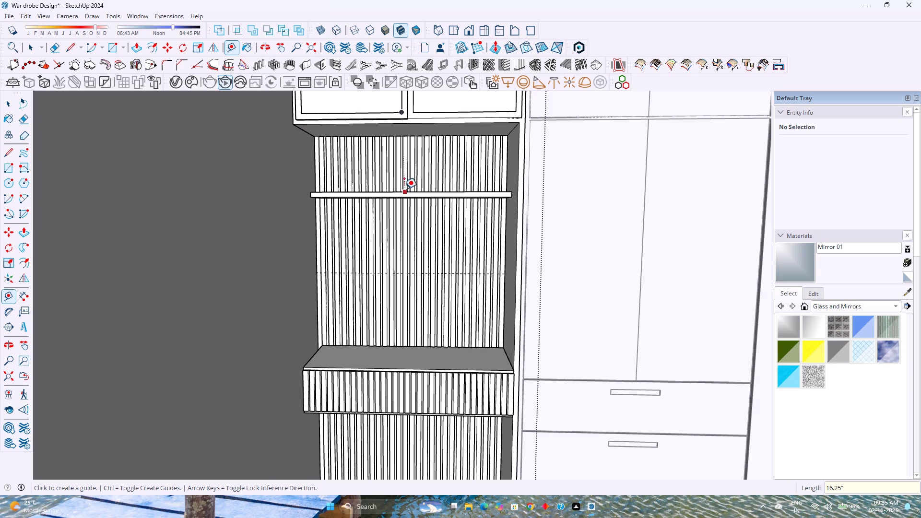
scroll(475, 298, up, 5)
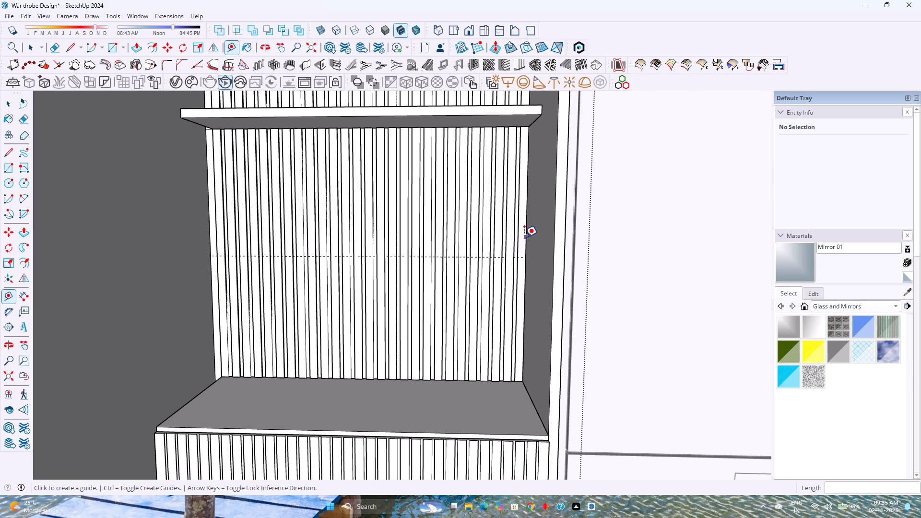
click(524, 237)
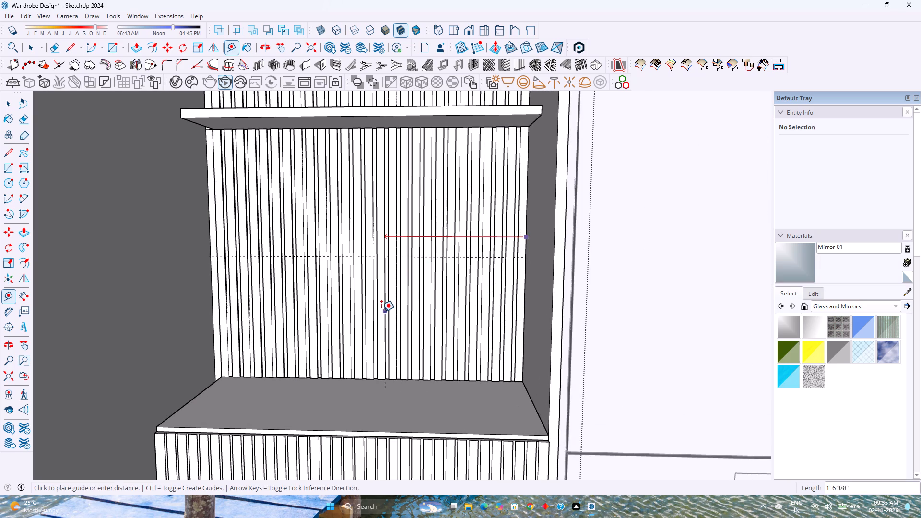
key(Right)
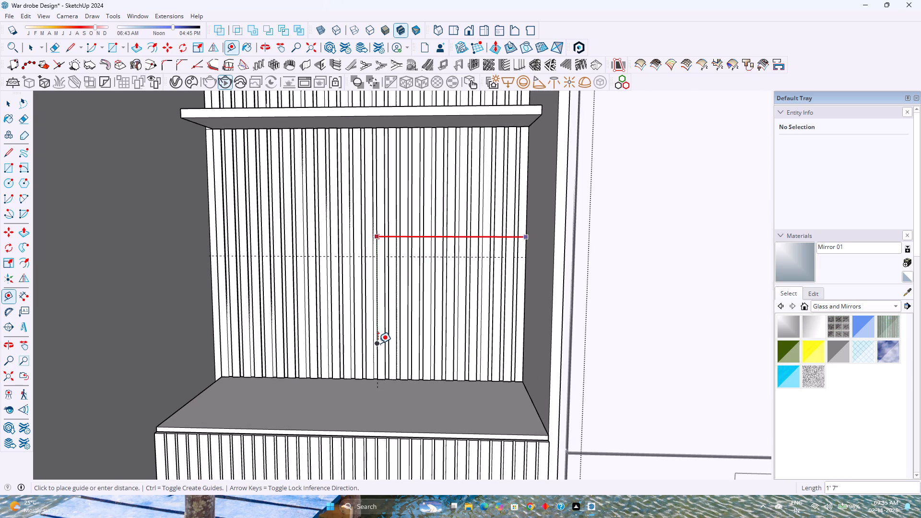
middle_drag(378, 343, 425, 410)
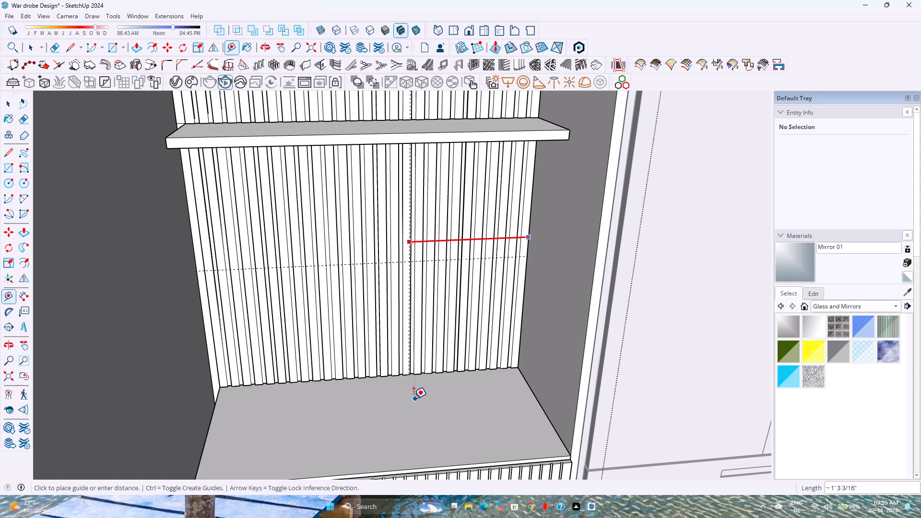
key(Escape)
Place a vertical guide 1' 8" along the red axis from the louvre's wardrobe-side edge, at the midpoint of the drawer top's front edge.
scroll(514, 240, up, 16)
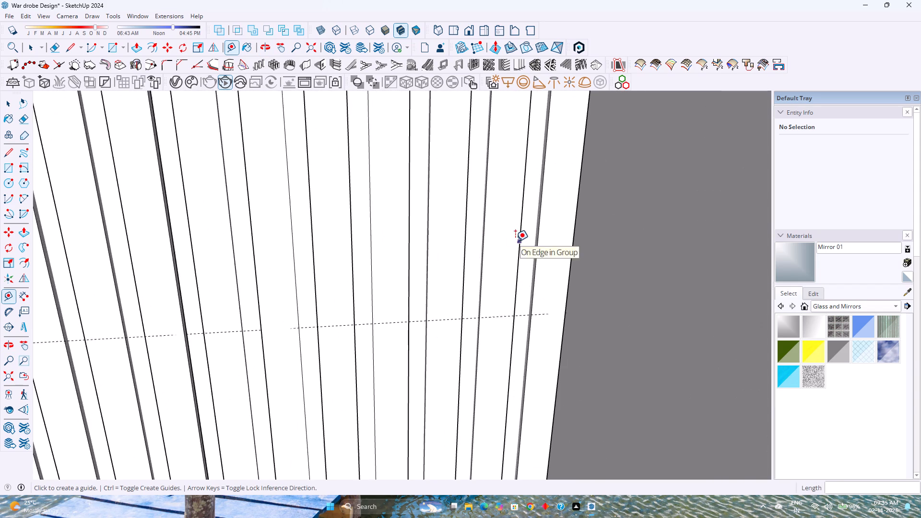
middle_drag(516, 243, 527, 315)
click(570, 250)
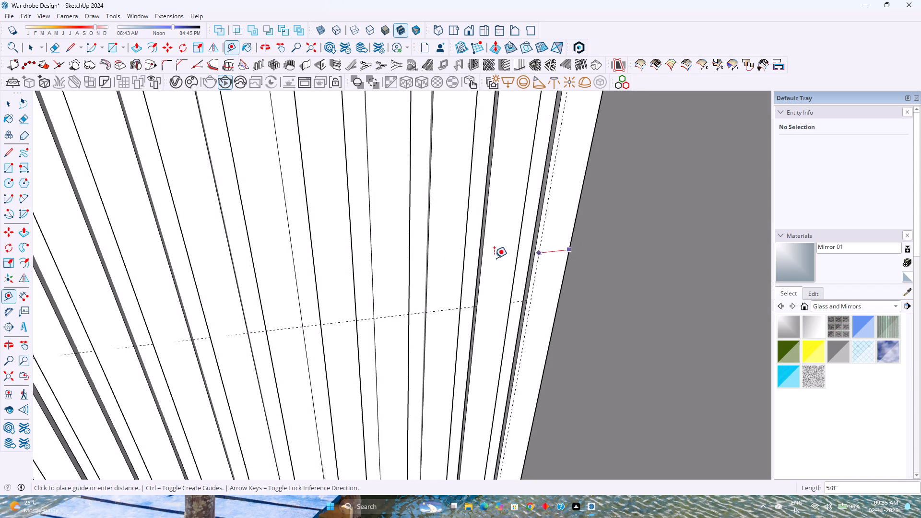
scroll(440, 262, down, 5)
key(Right)
scroll(430, 268, down, 11)
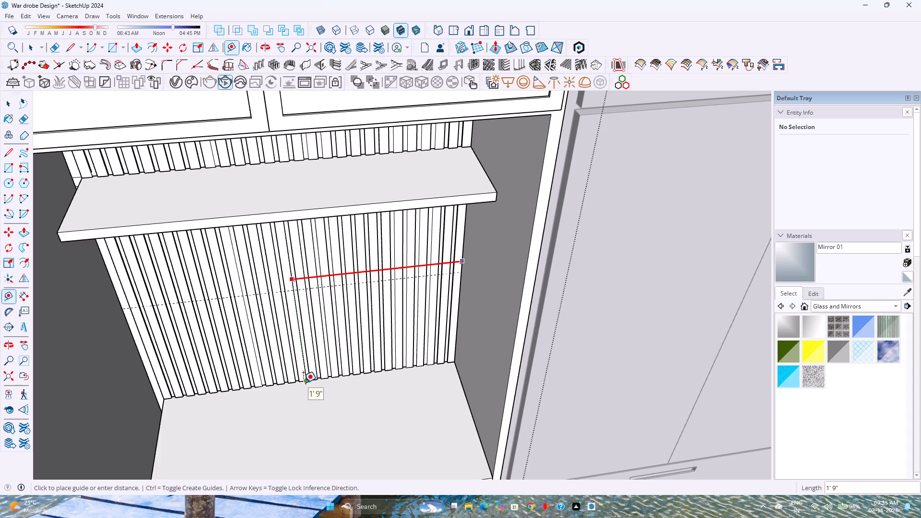
scroll(301, 383, down, 6)
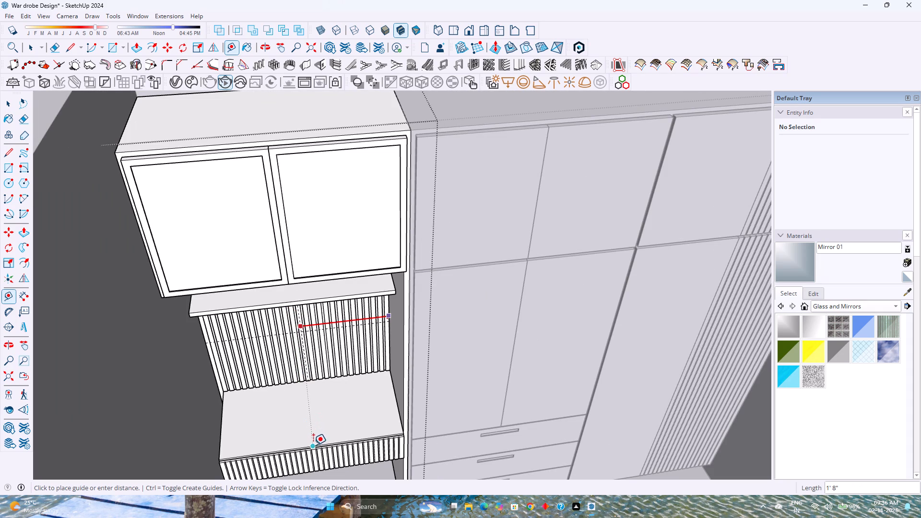
click(311, 445)
Draw a circle of radius 11" on the niche louvre, centred where the two guides cross.
scroll(297, 401, up, 3)
middle_drag(297, 401, 285, 363)
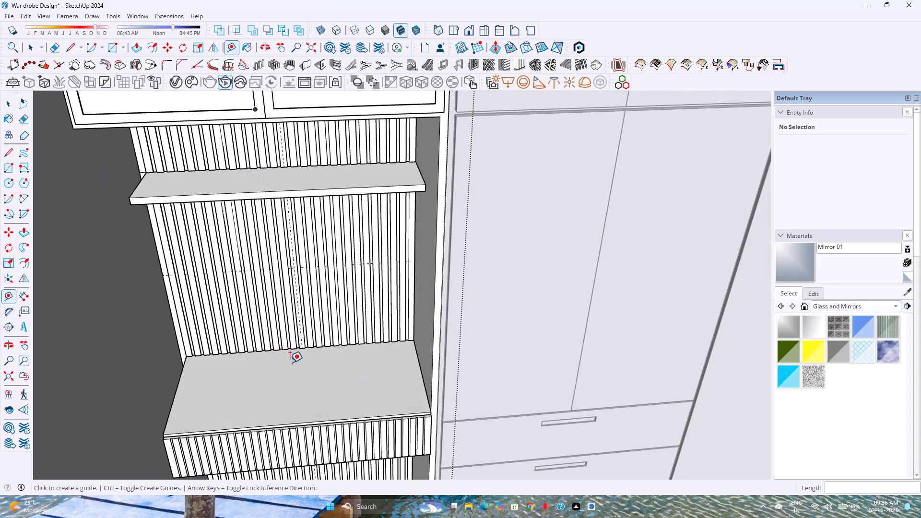
key(c)
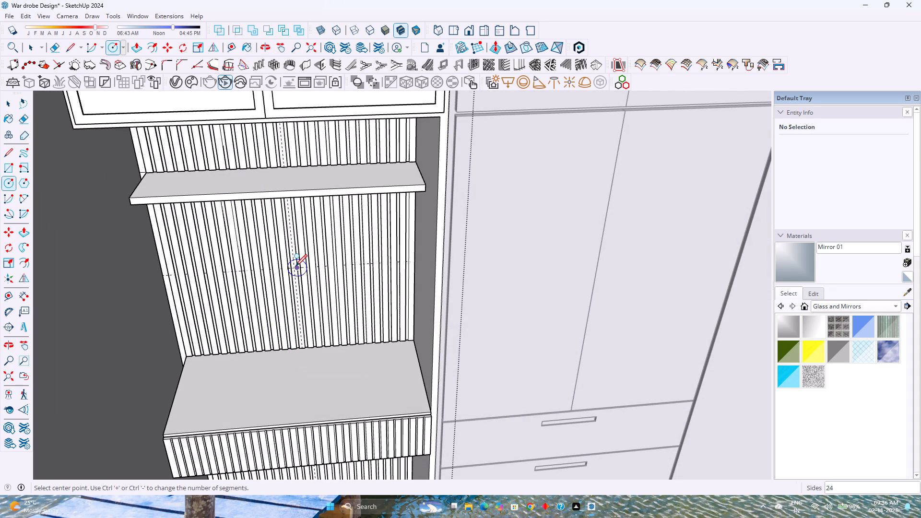
scroll(295, 268, up, 13)
click(295, 269)
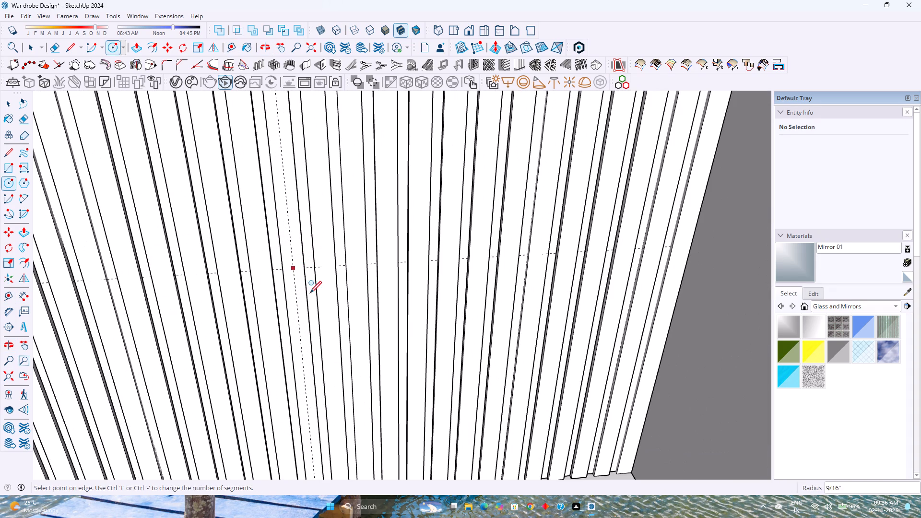
scroll(342, 324, down, 10)
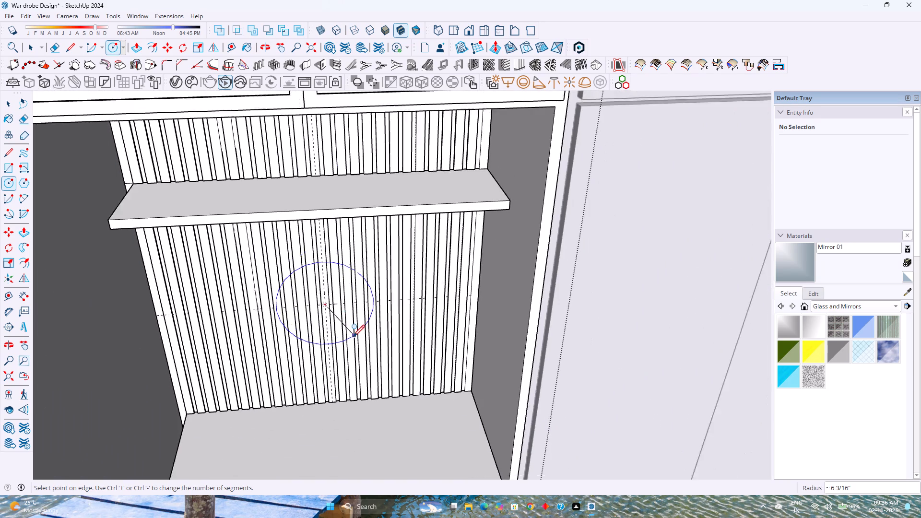
scroll(353, 336, down, 2)
middle_drag(353, 336, 330, 259)
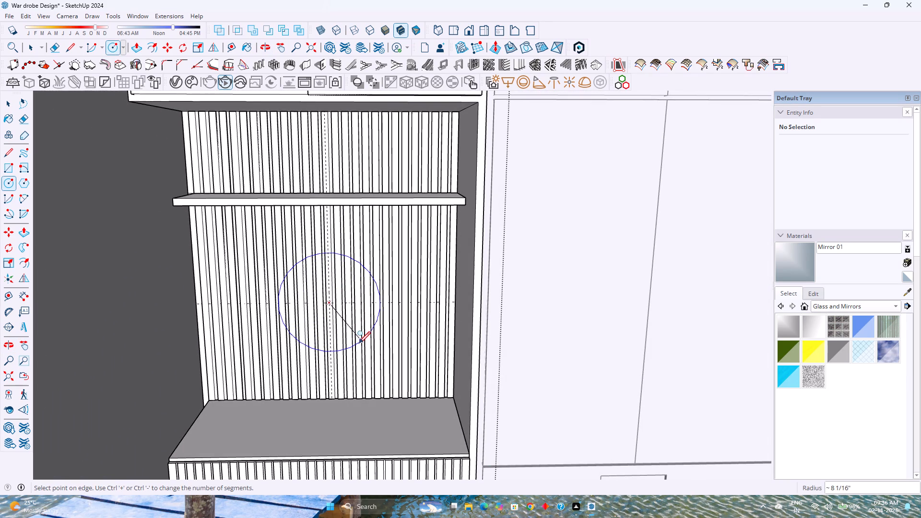
middle_drag(357, 360, 358, 303)
middle_click(358, 303)
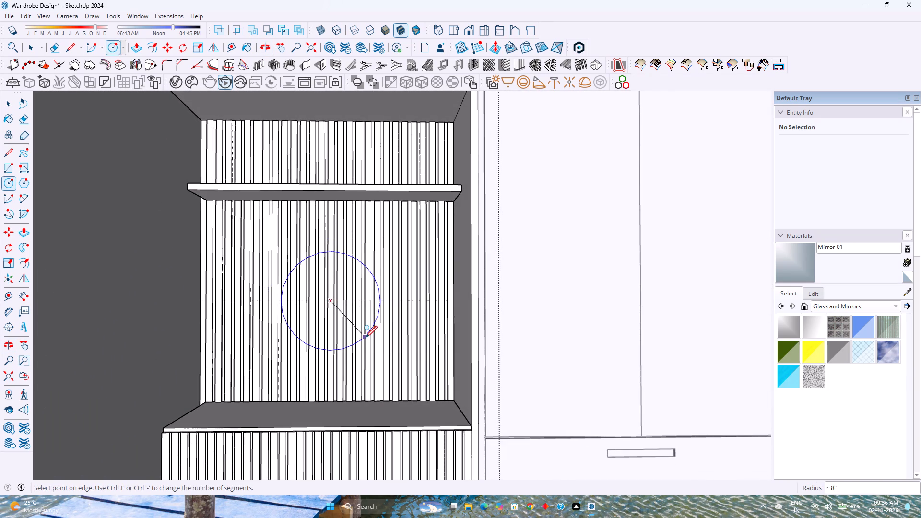
text(11)
key(Return)
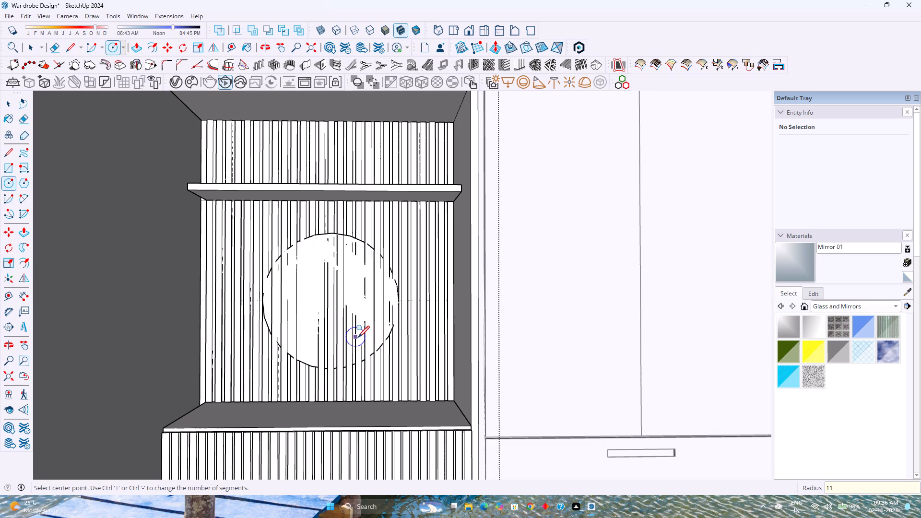
Make a group from the circle's face and edge.
key(space)
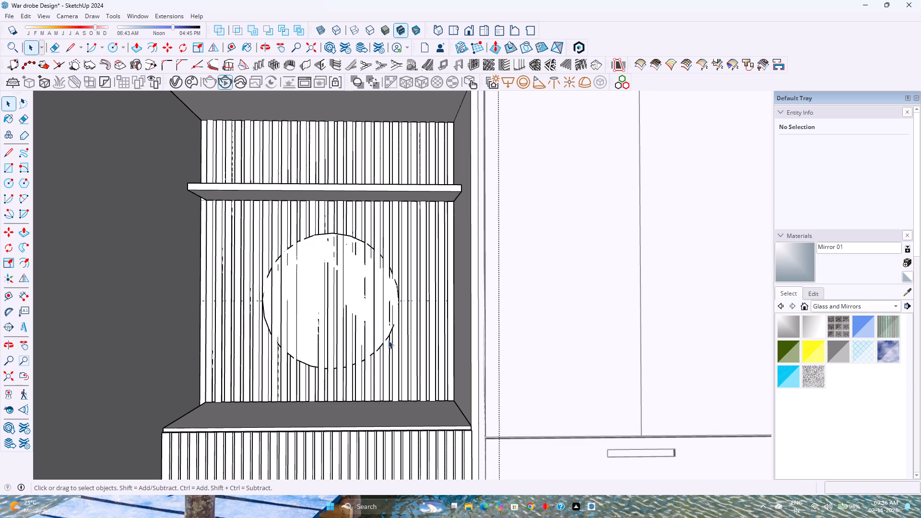
double_click(387, 331)
right_click(387, 331)
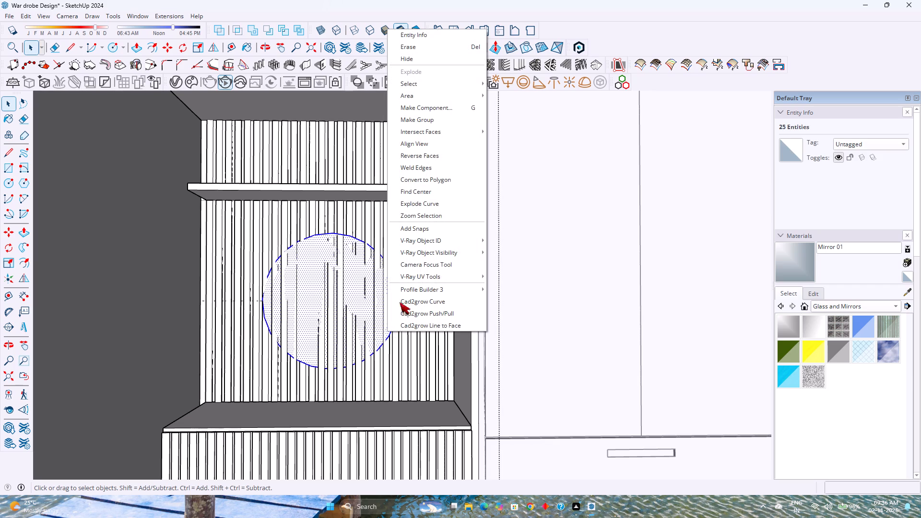
click(404, 124)
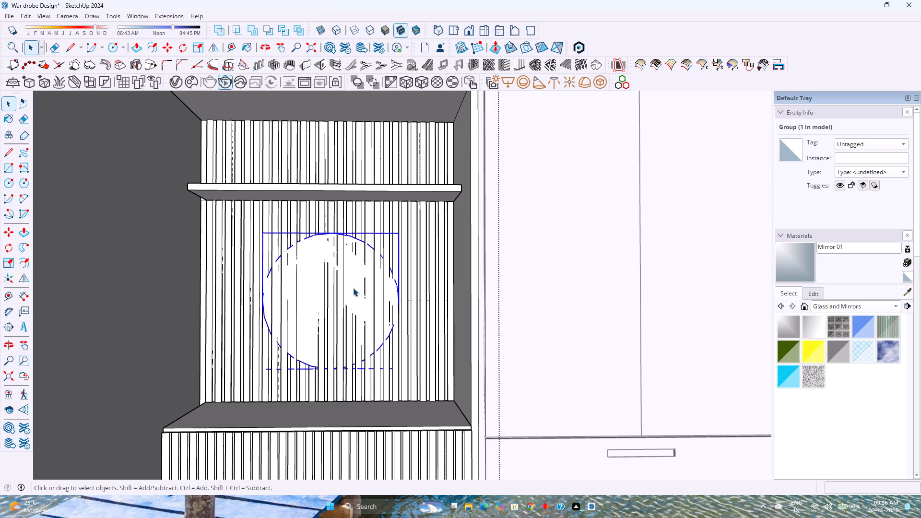
Set the segment count of the circle inside the group on the niche louvre to 240.
double_click(353, 288)
click(354, 237)
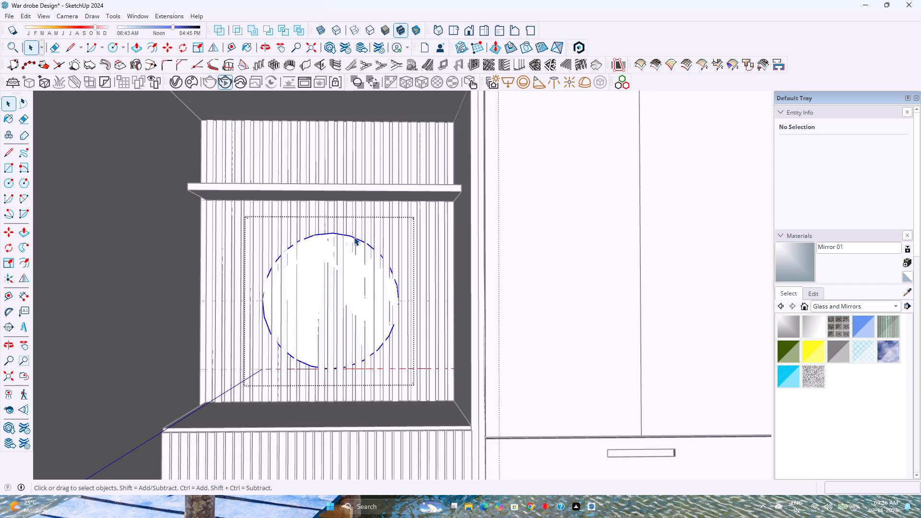
click(883, 172)
key(0)
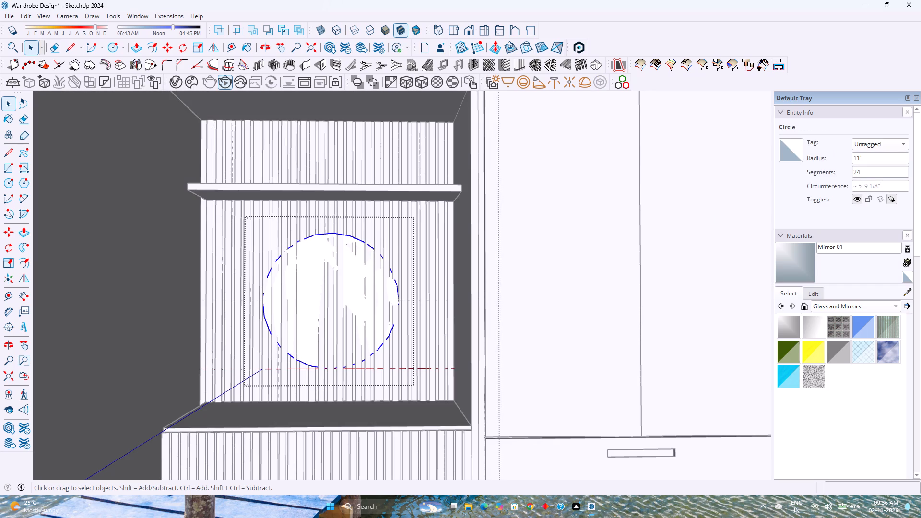
key(Return)
middle_drag(369, 273, 371, 283)
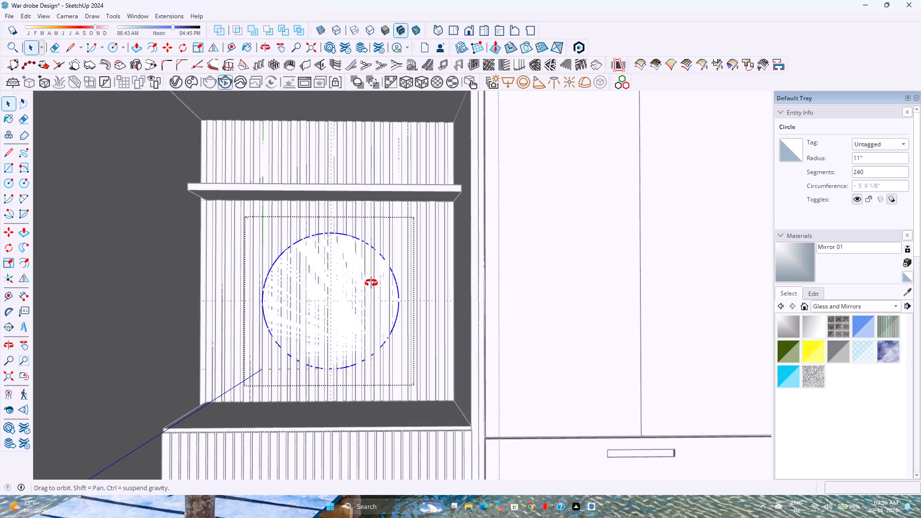
middle_drag(371, 283, 377, 306)
key(Escape)
Push/Pull the circle's face outward 1" to form a round disc and close its group.
double_click(353, 306)
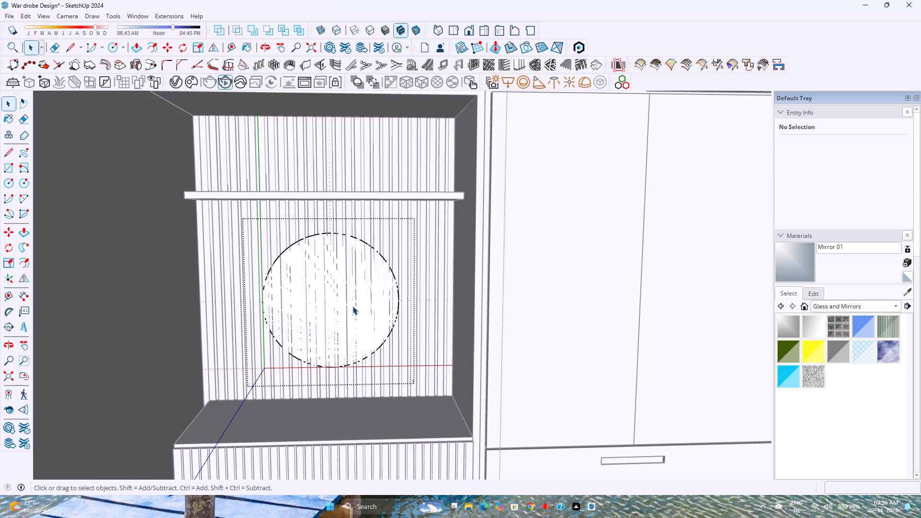
scroll(353, 306, up, 3)
click(353, 306)
key(p)
click(352, 306)
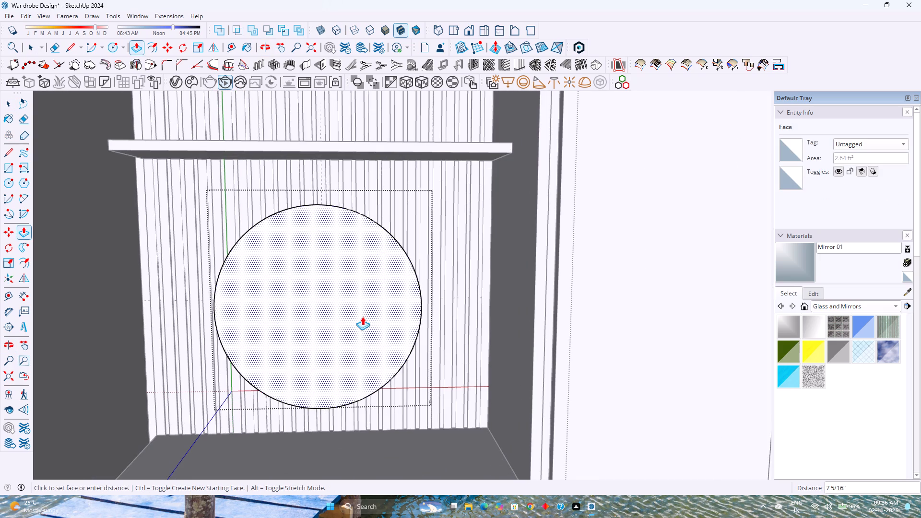
key(1)
key(Return)
scroll(360, 311, up, 3)
middle_drag(359, 311, 345, 323)
middle_drag(345, 323, 261, 345)
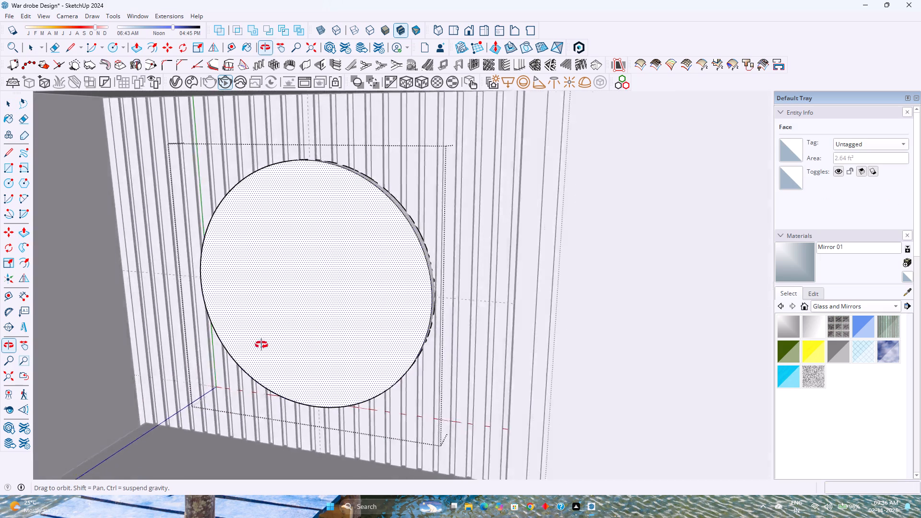
middle_drag(261, 345, 268, 345)
key(space)
key(Escape)
Delete all construction guides from the model.
scroll(271, 342, down, 2)
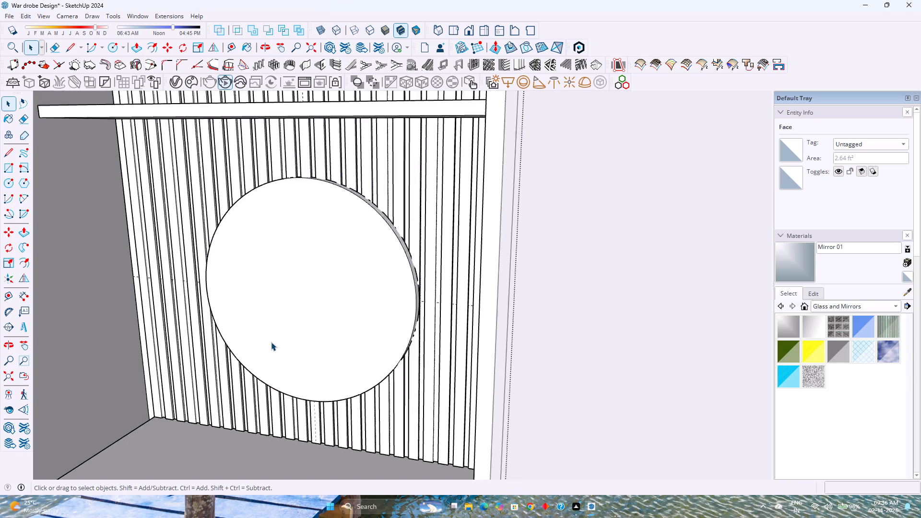
scroll(271, 342, down, 3)
middle_drag(272, 342, 359, 322)
scroll(360, 322, down, 4)
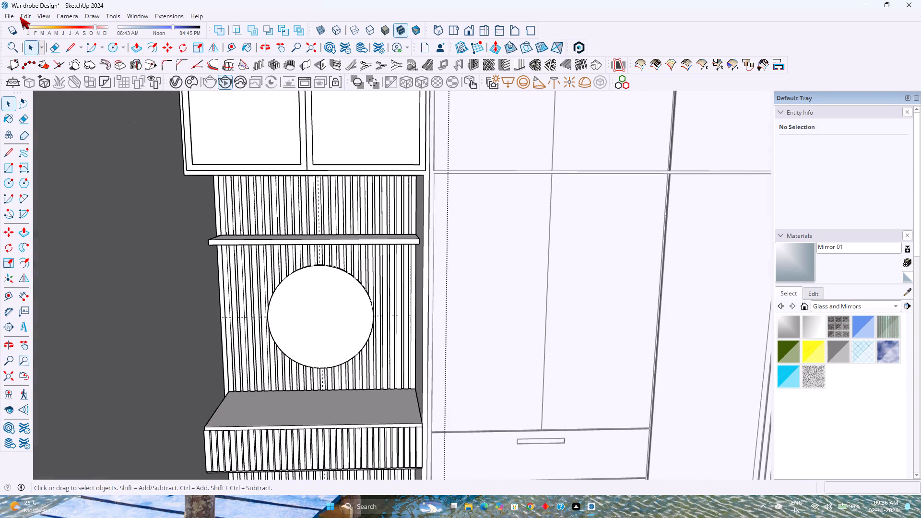
click(20, 17)
click(77, 107)
Move the round disc group 20' along the blue axis, out of the niche and clear of the room.
click(291, 288)
key(m)
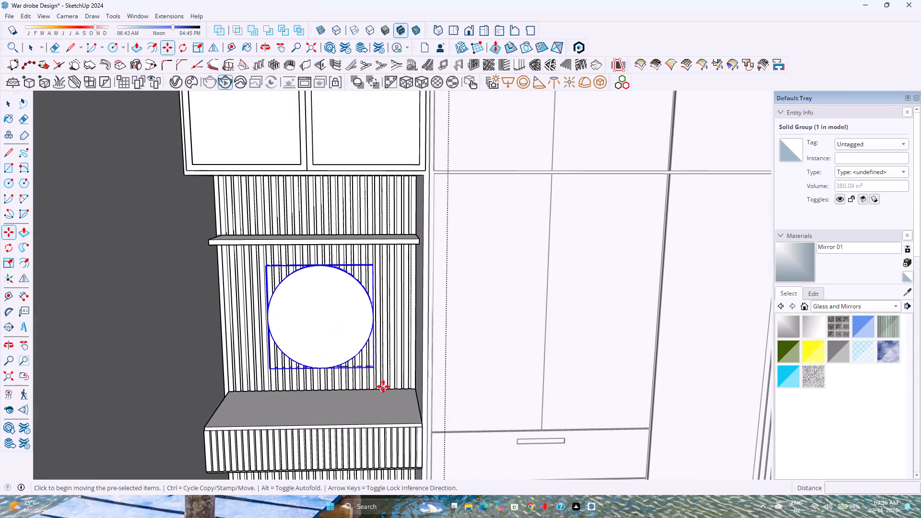
middle_drag(382, 387, 276, 399)
scroll(329, 380, up, 9)
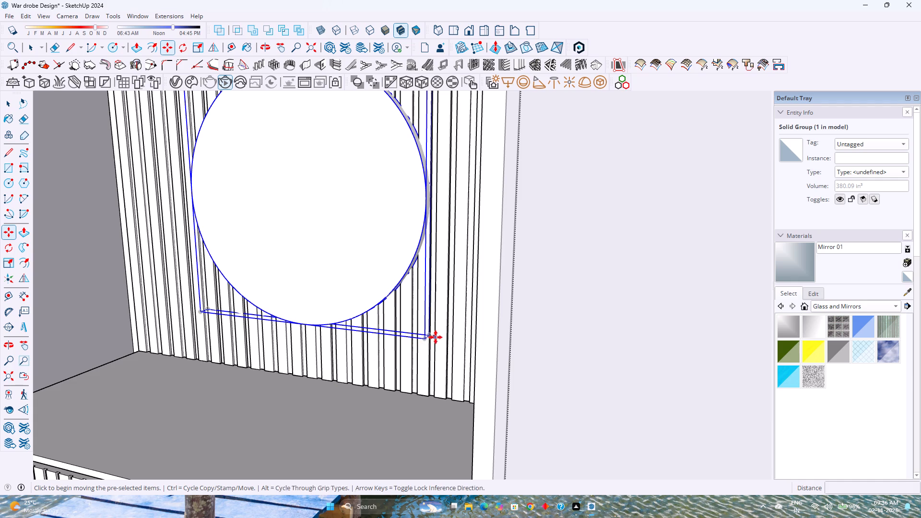
click(424, 341)
key(Up)
scroll(358, 367, down, 10)
scroll(260, 404, down, 12)
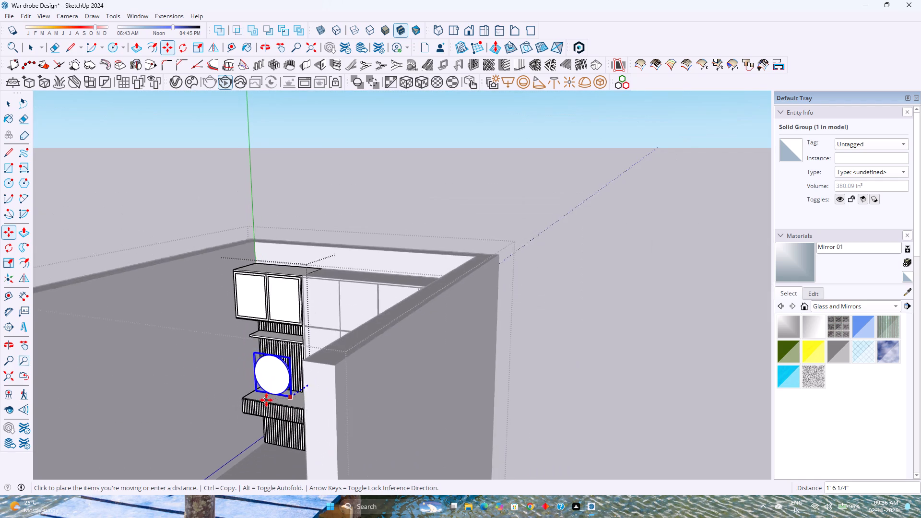
scroll(266, 400, down, 4)
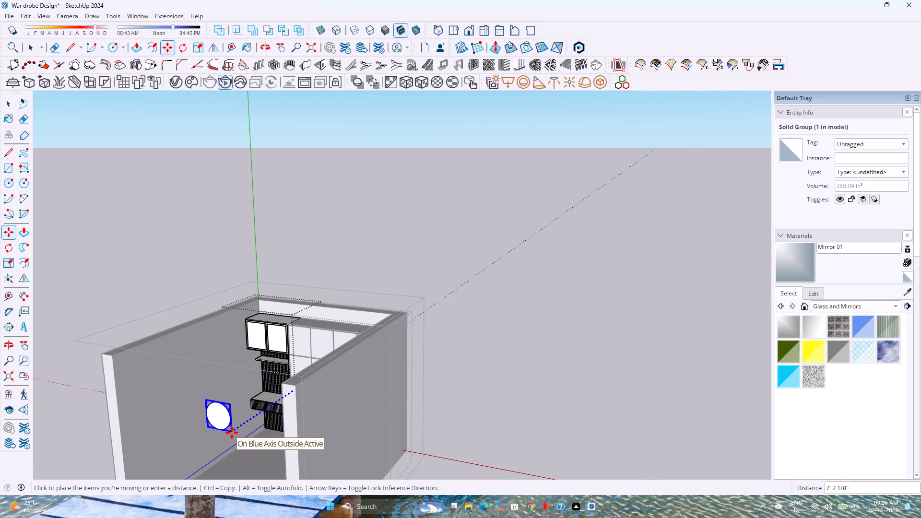
text(20')
key(Return)
key(space)
Open the relocated round disc group for editing.
scroll(169, 458, down, 6)
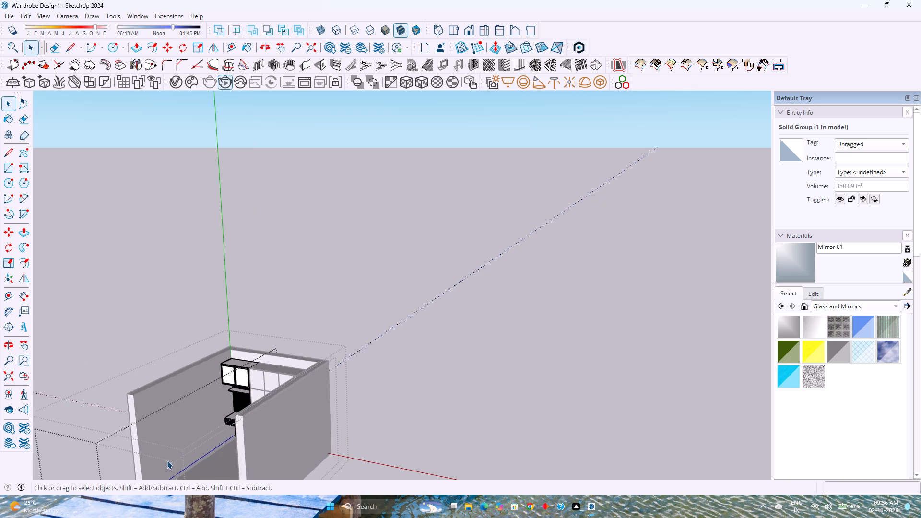
scroll(167, 460, down, 3)
shift+middle_drag(169, 457, 174, 453)
shift+middle_drag(176, 452, 272, 386)
shift+middle_drag(276, 384, 281, 382)
middle_drag(325, 368, 55, 455)
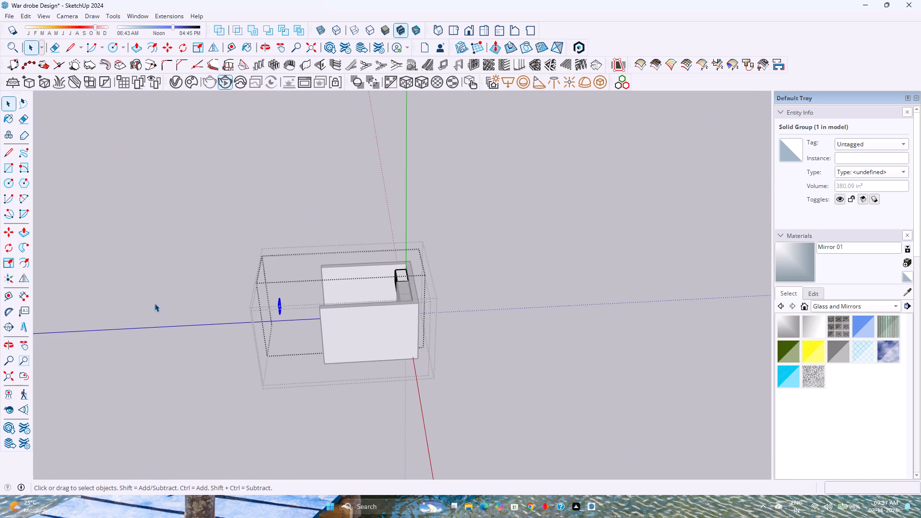
scroll(327, 278, up, 17)
middle_click(289, 291)
middle_click(288, 292)
middle_drag(288, 292, 224, 319)
middle_drag(218, 320, 148, 335)
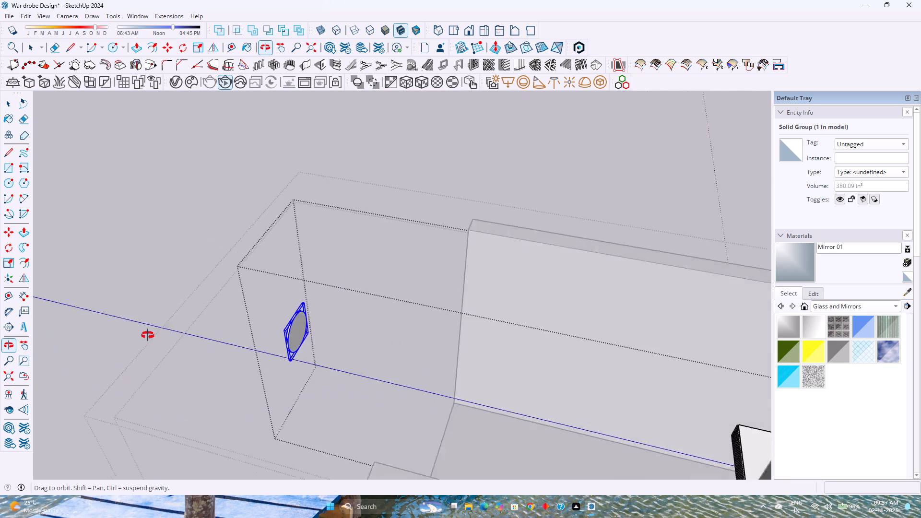
middle_drag(148, 335, 147, 335)
scroll(272, 311, up, 11)
middle_drag(318, 332, 183, 331)
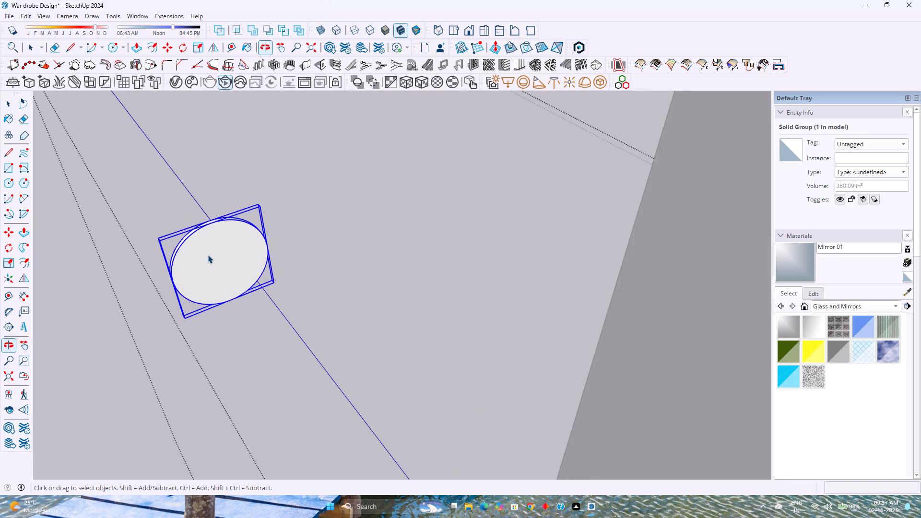
double_click(210, 252)
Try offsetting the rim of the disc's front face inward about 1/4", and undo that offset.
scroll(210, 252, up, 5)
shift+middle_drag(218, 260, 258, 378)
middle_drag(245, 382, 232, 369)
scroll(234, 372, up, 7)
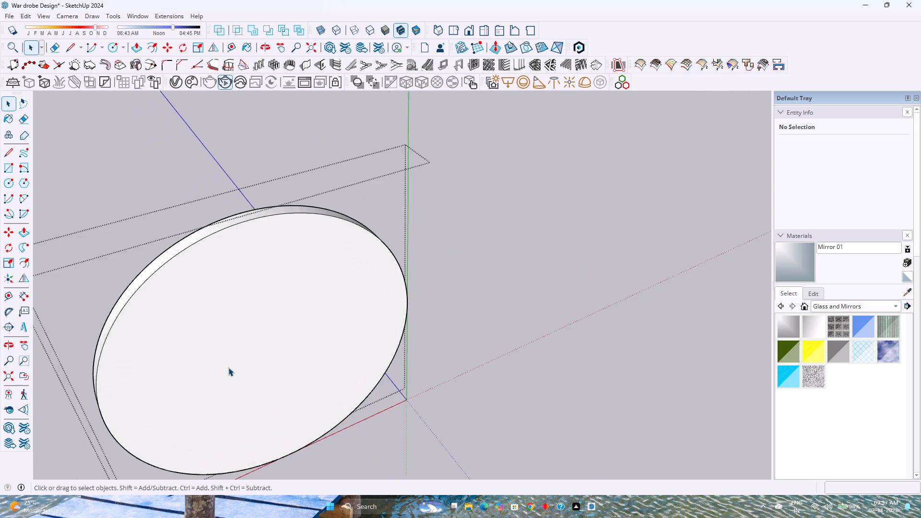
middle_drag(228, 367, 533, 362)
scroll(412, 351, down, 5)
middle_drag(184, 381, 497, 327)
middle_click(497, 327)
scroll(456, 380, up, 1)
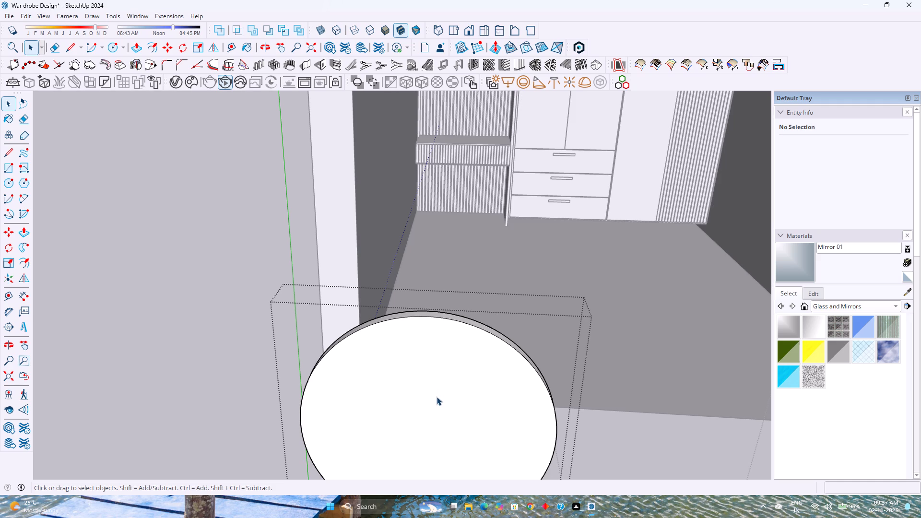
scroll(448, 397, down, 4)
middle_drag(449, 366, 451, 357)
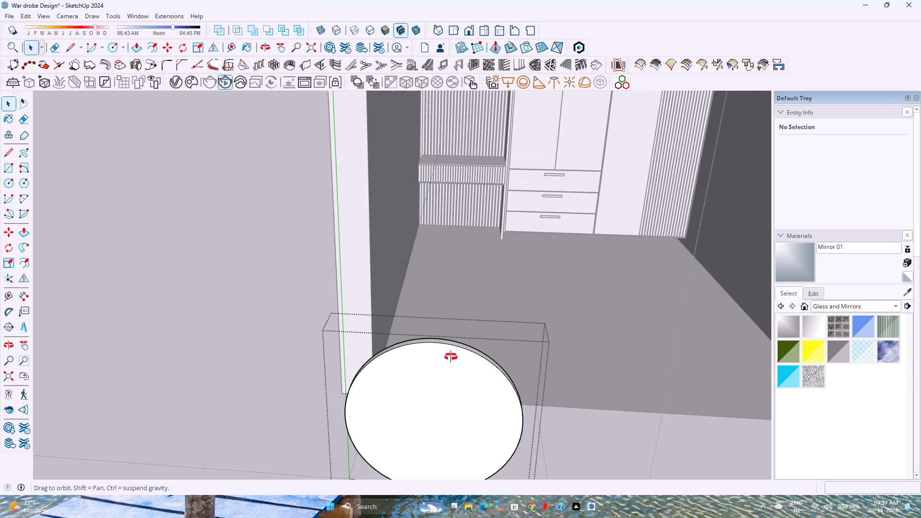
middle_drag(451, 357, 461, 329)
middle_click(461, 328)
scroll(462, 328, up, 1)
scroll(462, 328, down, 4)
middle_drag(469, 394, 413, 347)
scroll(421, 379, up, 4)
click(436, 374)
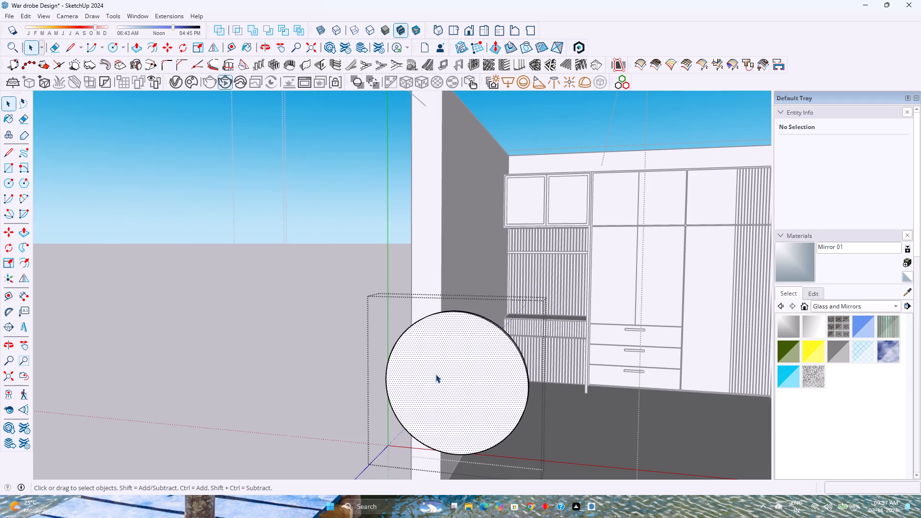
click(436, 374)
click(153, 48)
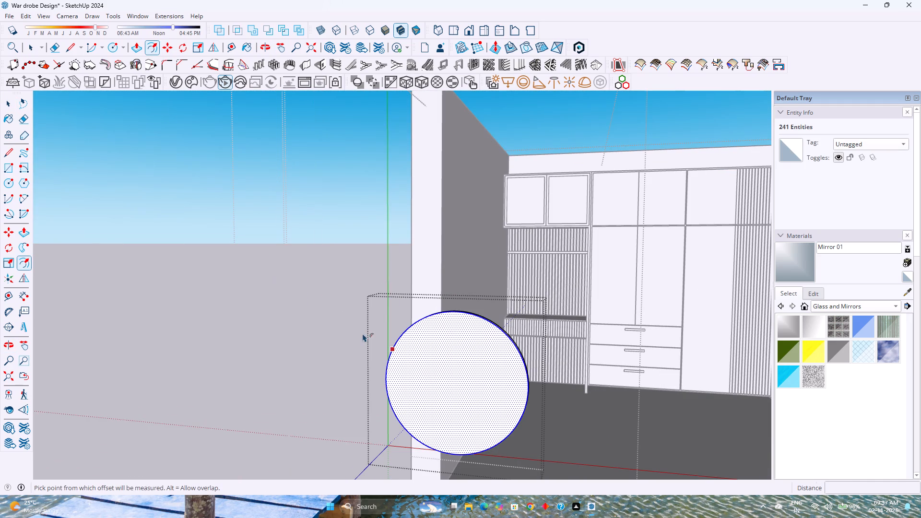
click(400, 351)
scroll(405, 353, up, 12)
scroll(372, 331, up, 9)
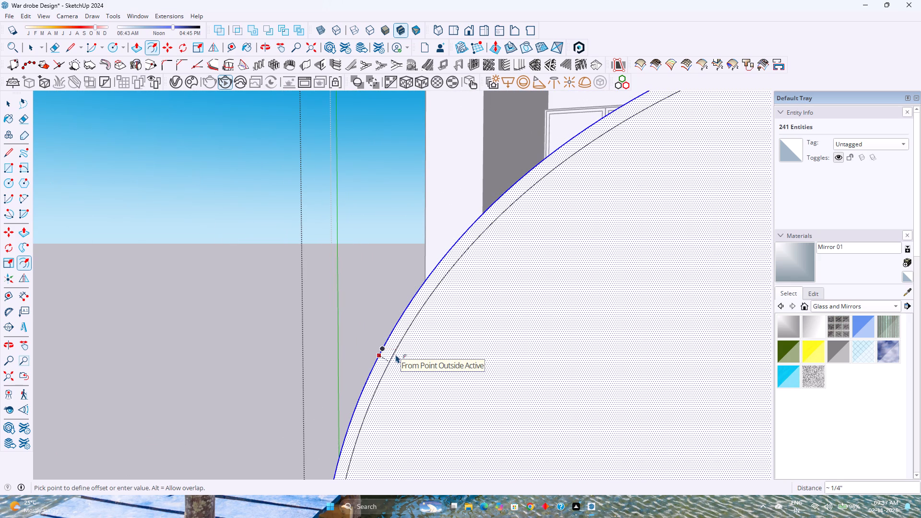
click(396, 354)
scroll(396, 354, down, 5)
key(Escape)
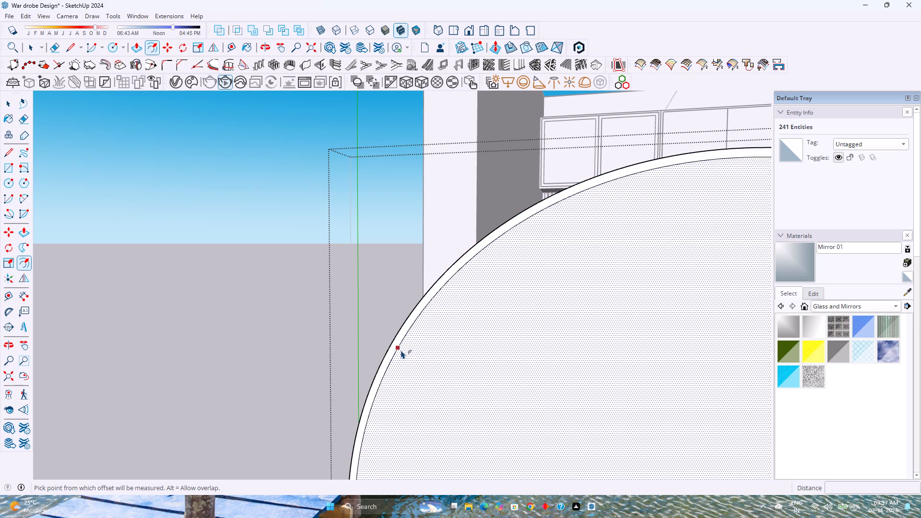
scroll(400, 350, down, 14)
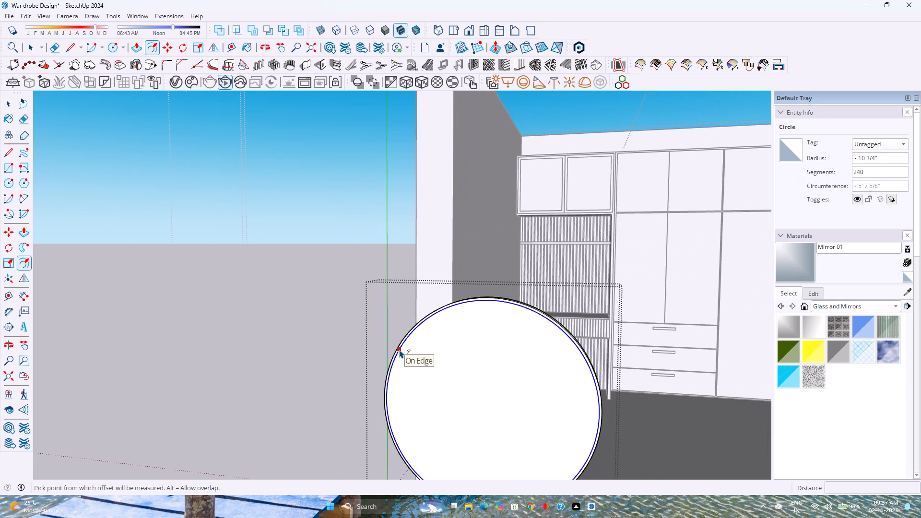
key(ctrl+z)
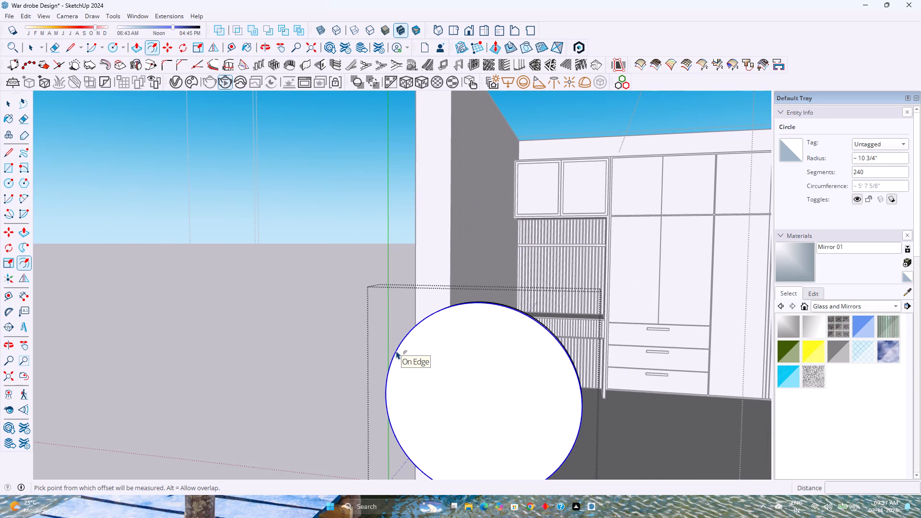
Offset the rim of the disc's front face inward about 3/16".
click(396, 353)
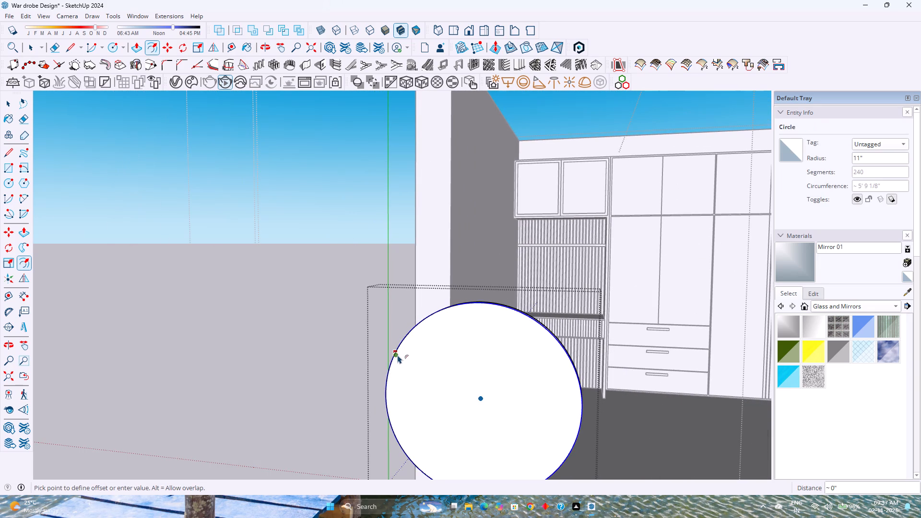
scroll(398, 356, up, 16)
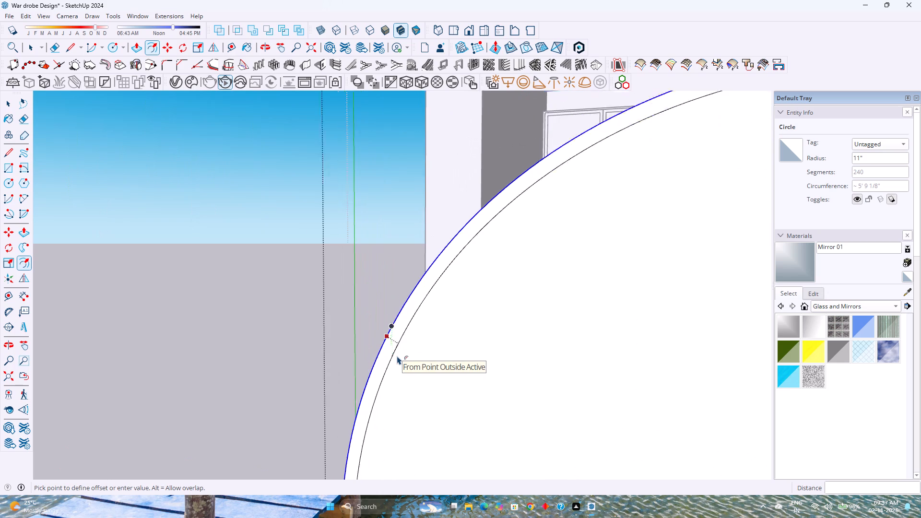
scroll(397, 356, up, 1)
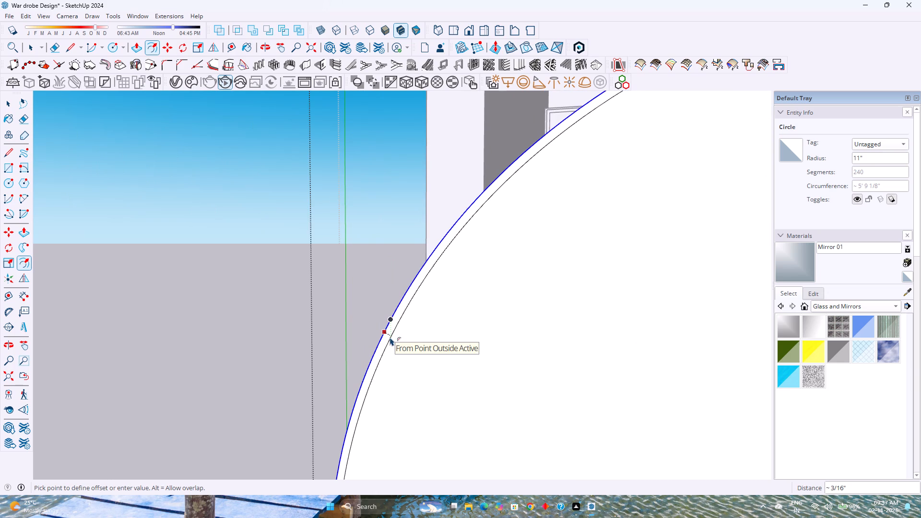
click(390, 337)
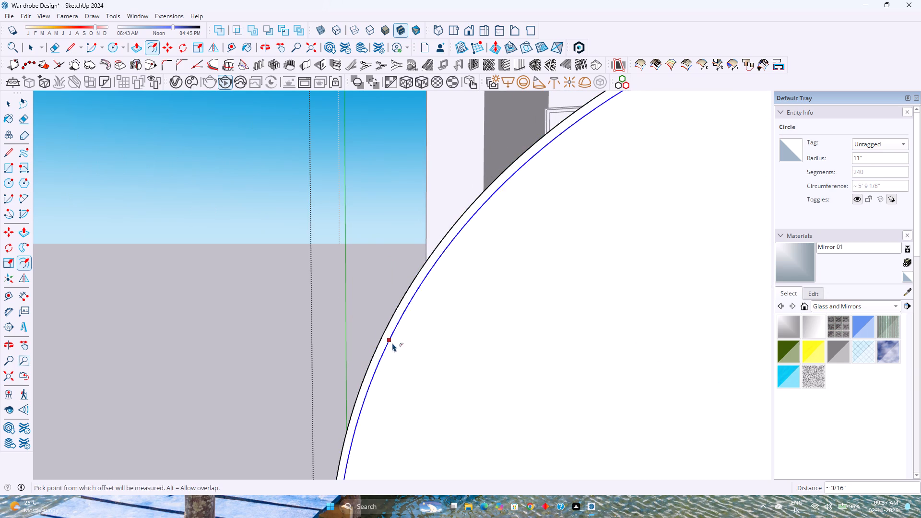
Offset the new inner circle on the disc's front face inward by about a further 1/4".
click(393, 343)
scroll(402, 351, down, 10)
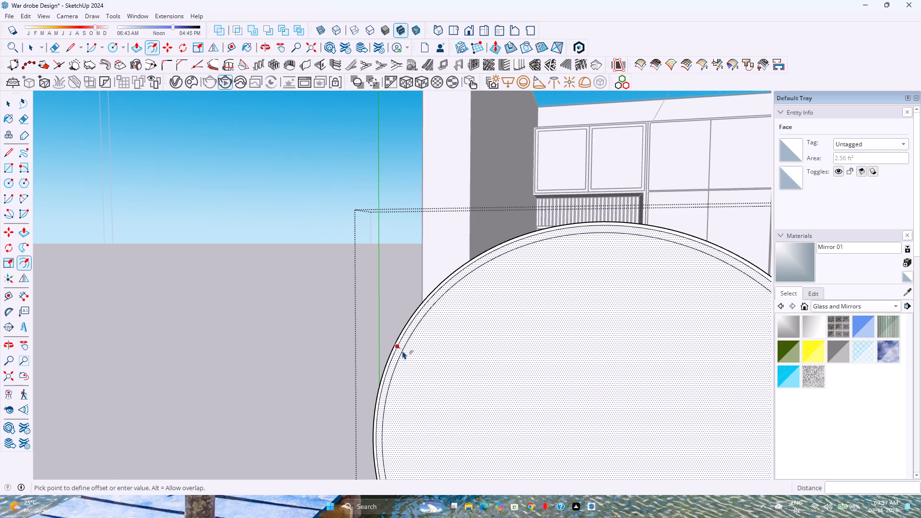
click(408, 357)
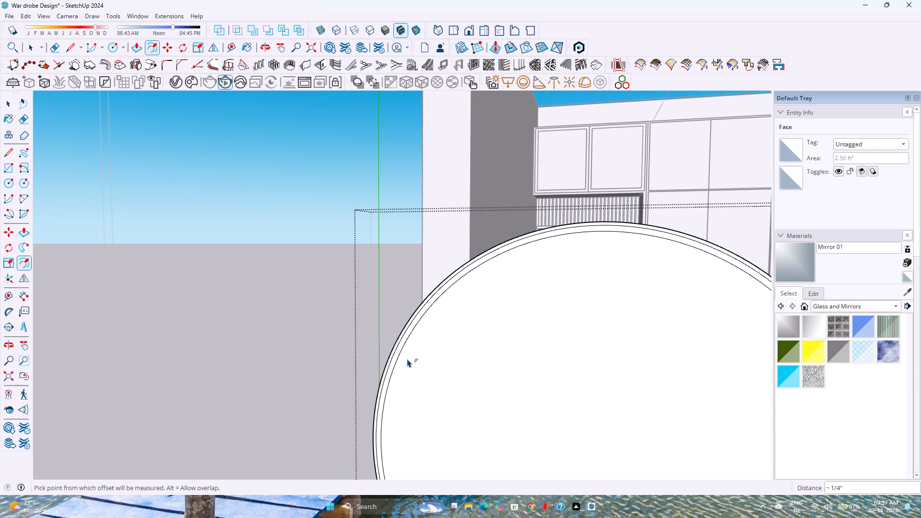
Outline a narrow ring on the disc's plain back face with two inward rim offsets, the second about 1/2" inside the first.
scroll(402, 360, down, 9)
middle_drag(511, 380, 296, 364)
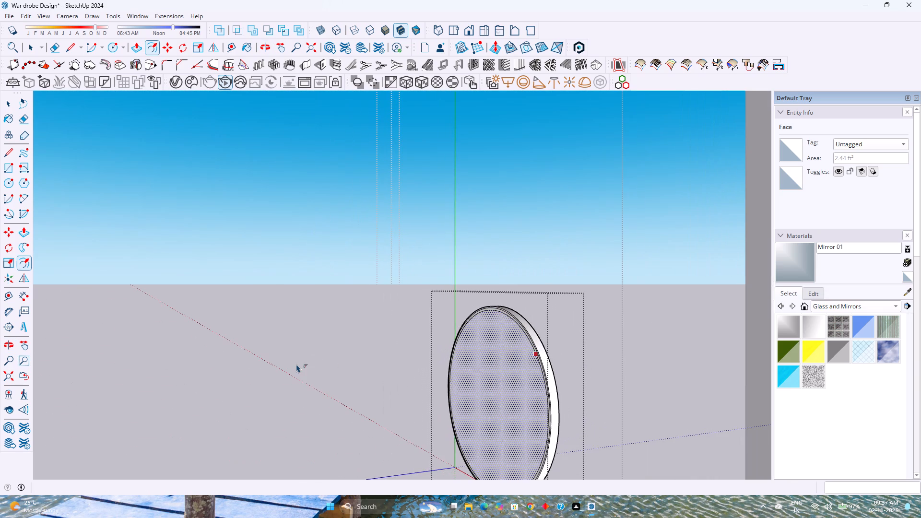
key(Escape)
middle_drag(424, 358, 80, 366)
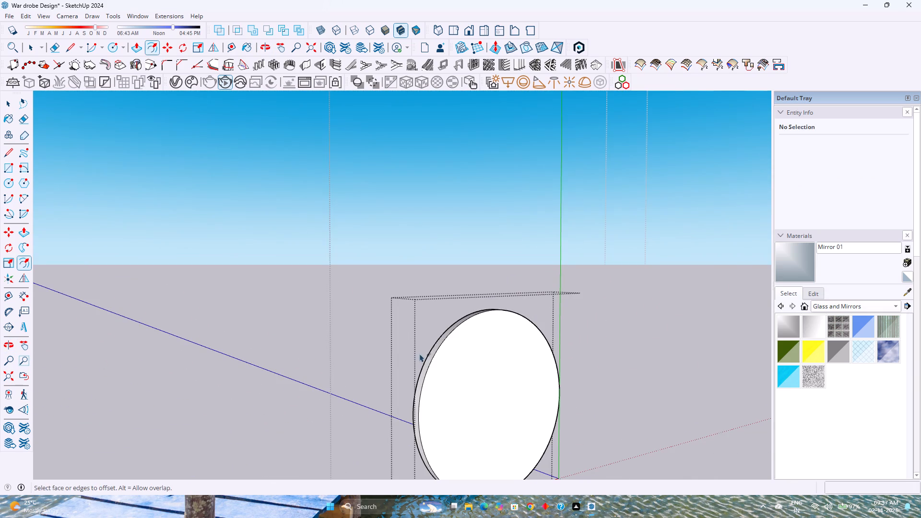
middle_drag(422, 353, 293, 358)
click(433, 357)
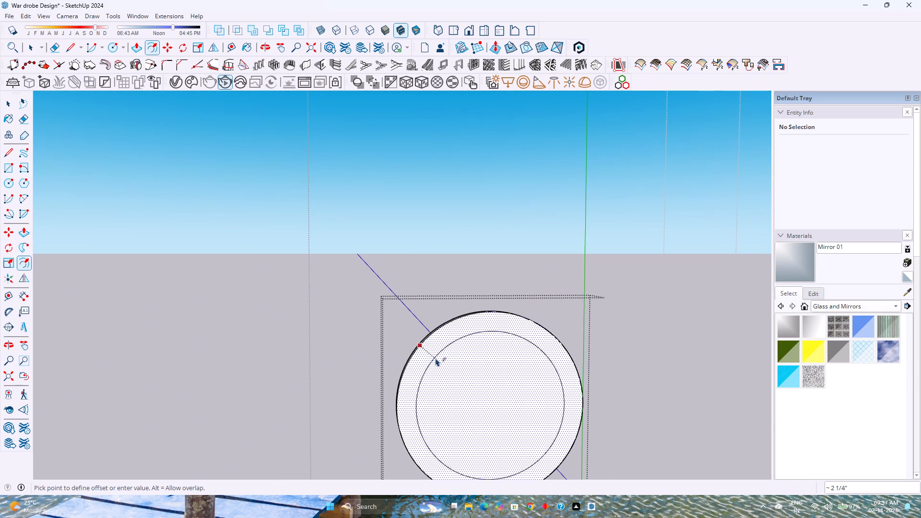
scroll(443, 349, up, 8)
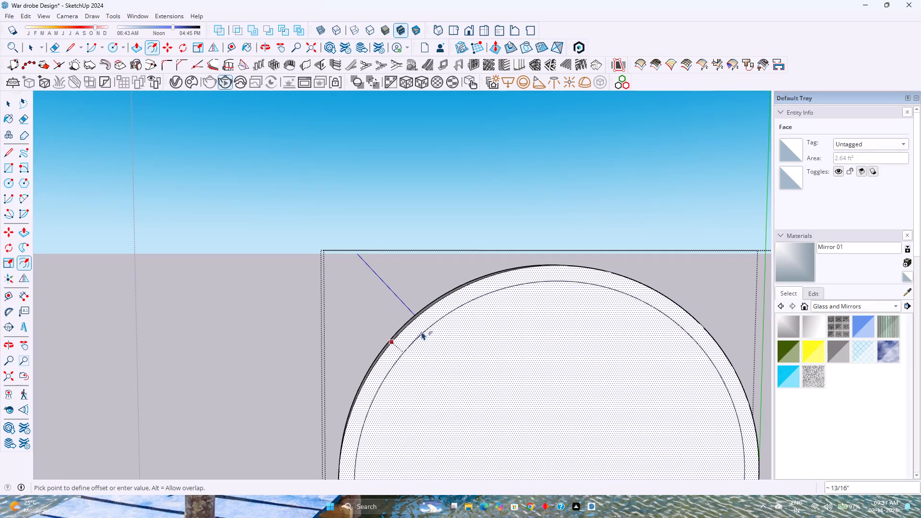
click(420, 329)
click(418, 344)
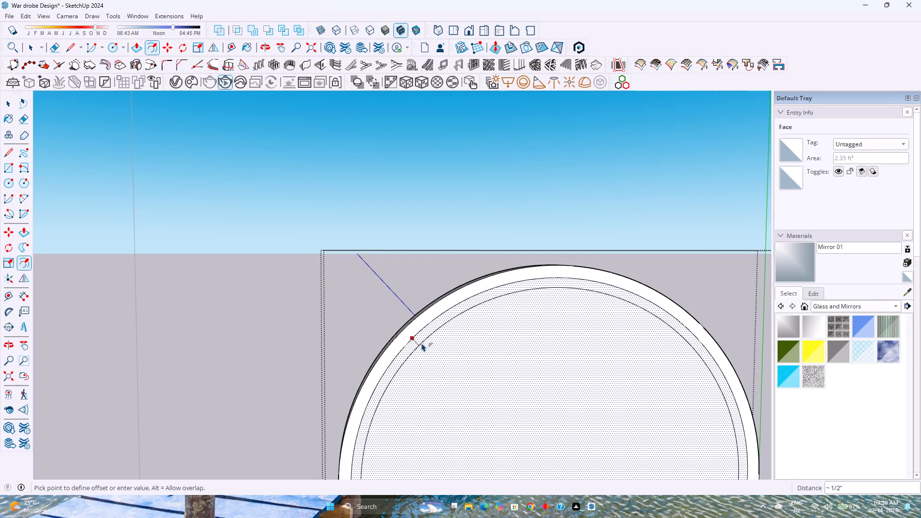
click(422, 343)
Offset the innermost circle on the disc's back face inward by 5" to outline a central circle.
click(413, 357)
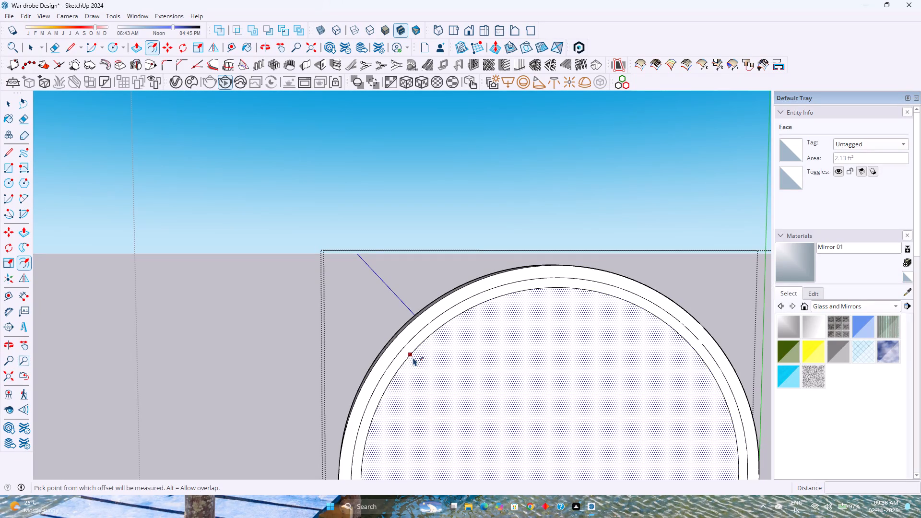
scroll(451, 374, down, 5)
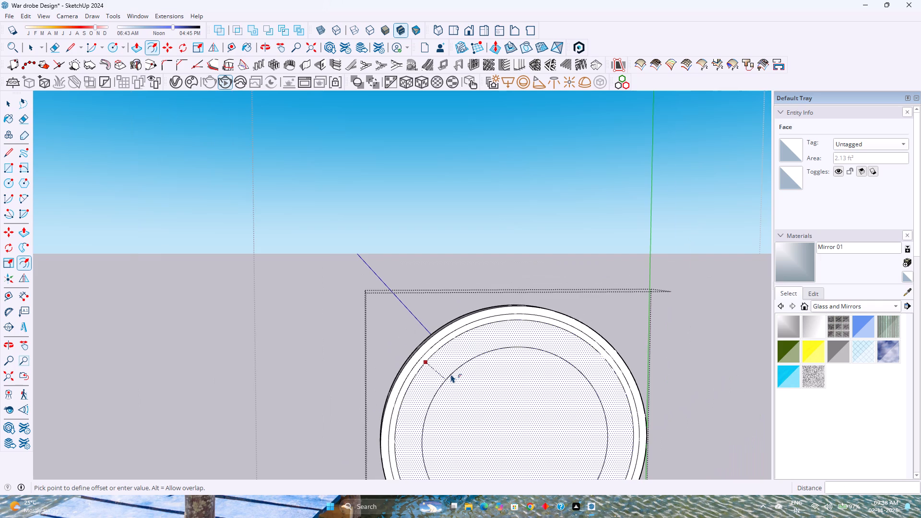
shift+middle_drag(452, 374, 501, 296)
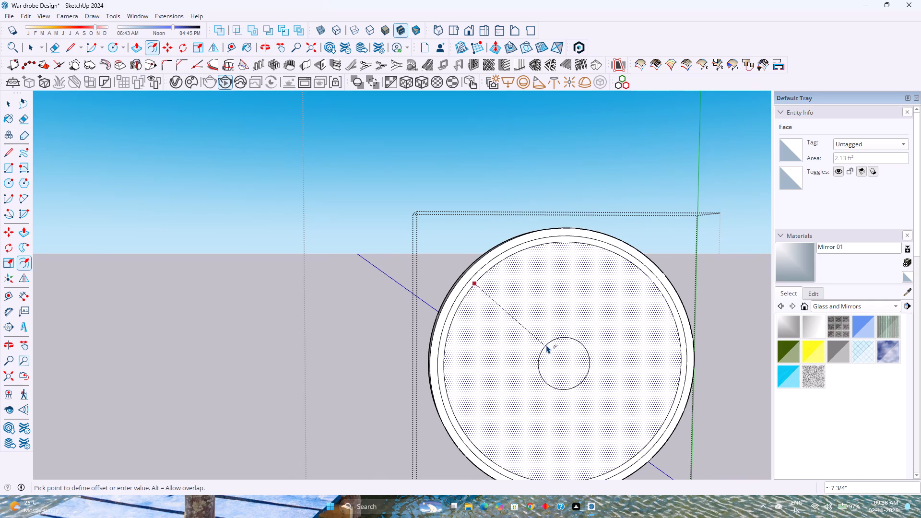
key(5)
key(Return)
key(space)
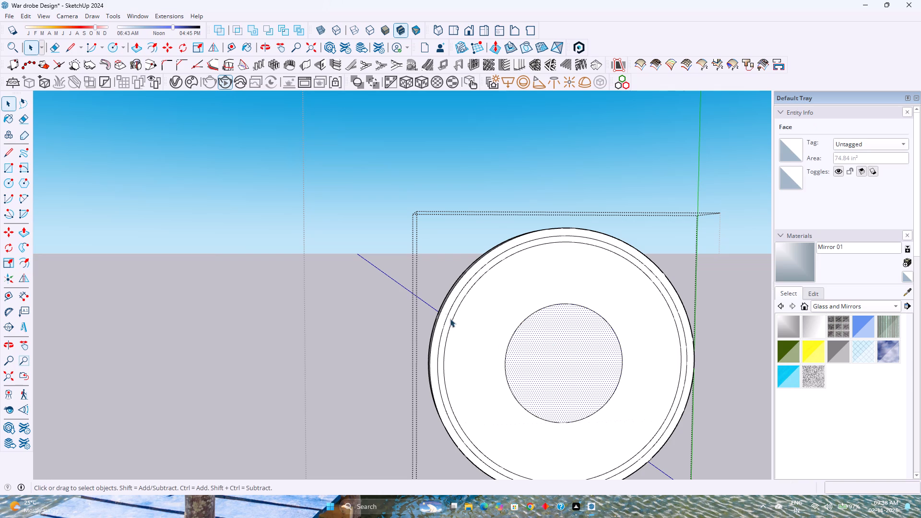
Copy the narrow ring face and its edges from the disc's back face 2' upward along the green axis.
key(space)
scroll(462, 297, up, 4)
double_click(462, 297)
scroll(462, 297, down, 9)
key(m)
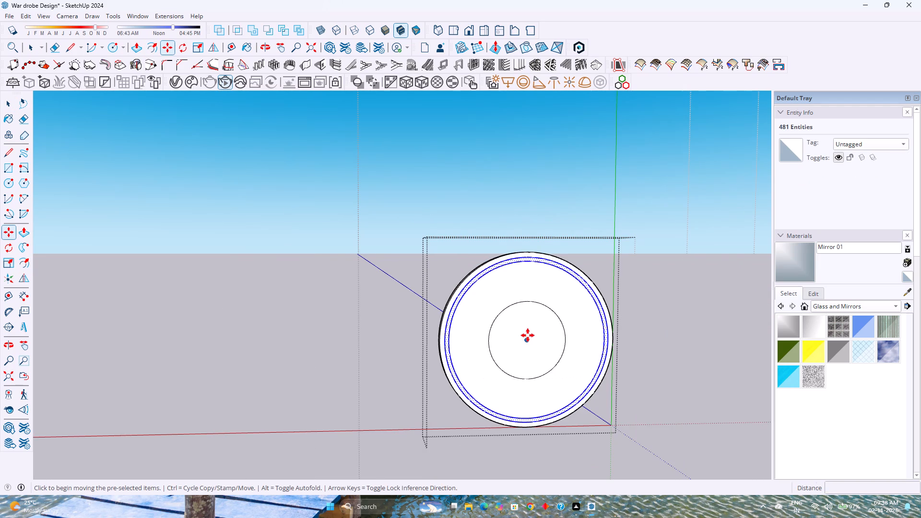
click(528, 338)
key(Left)
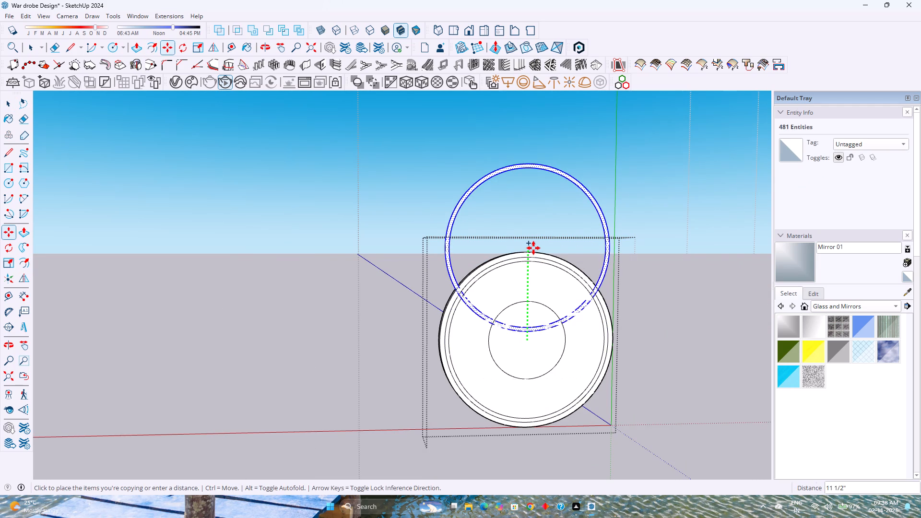
text(2')
key(Return)
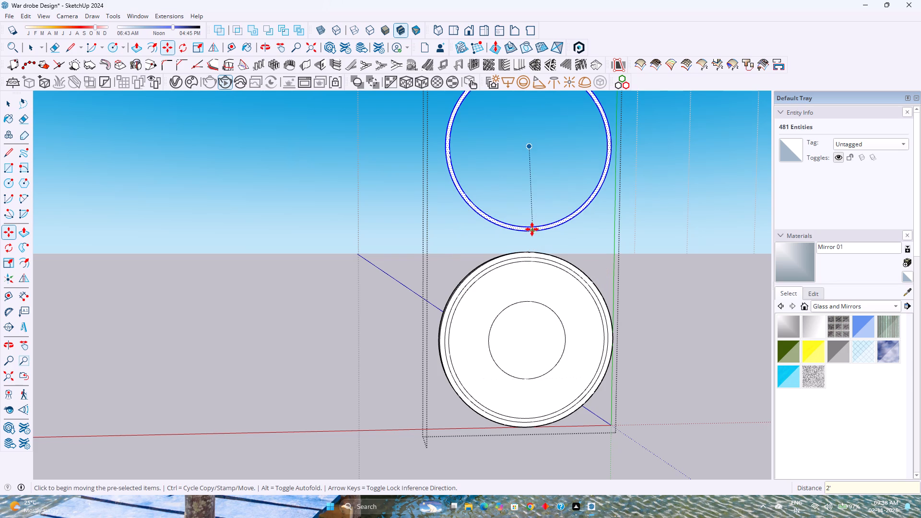
Make the copied ring a group.
right_click(532, 229)
click(589, 95)
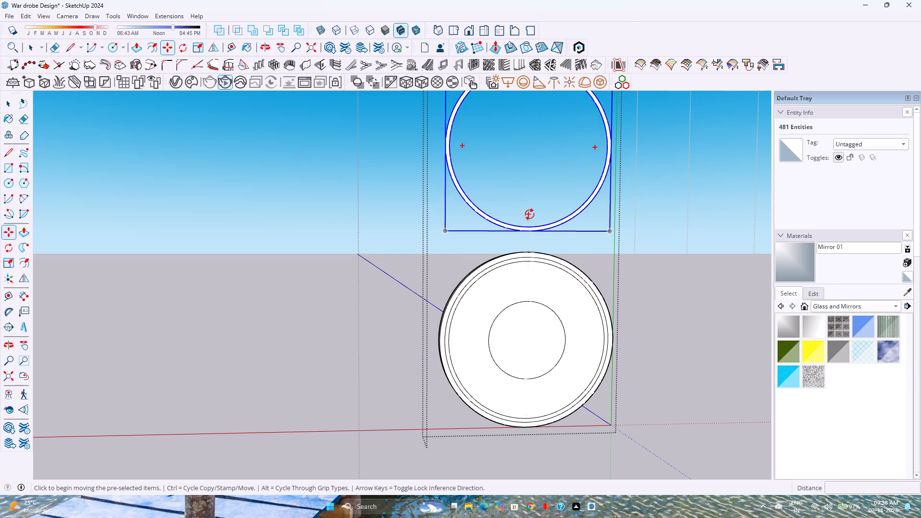
Erase the two original ring circles from the disc's back face, keeping the central circle.
key(e)
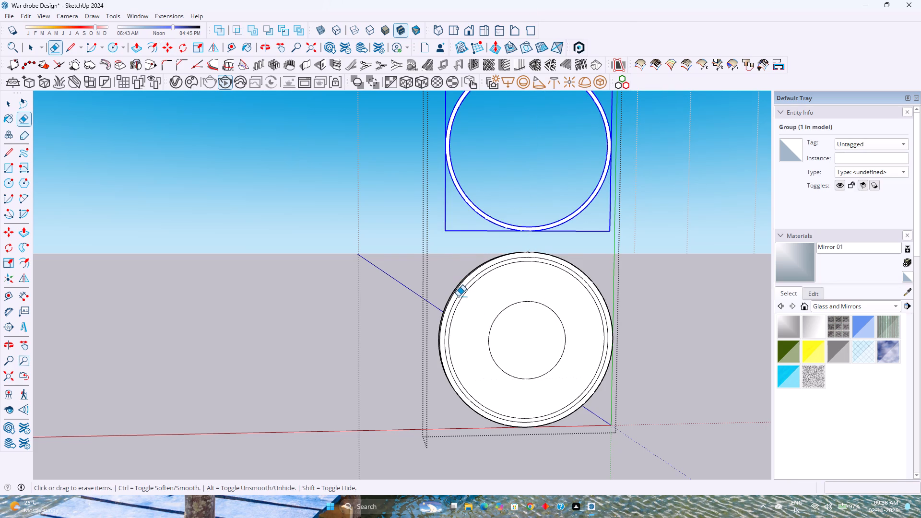
click(458, 295)
click(464, 295)
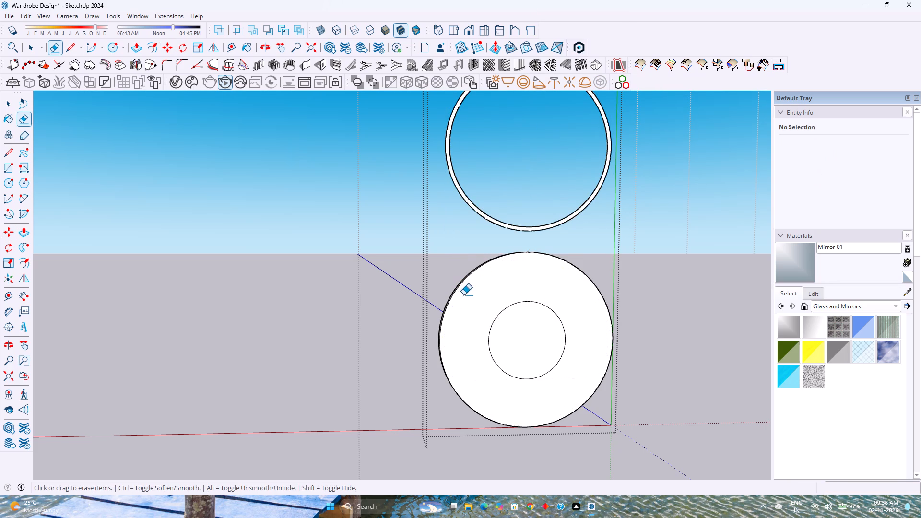
Move the ring group 2' down along the green axis, back onto the disc's back face.
key(space)
click(527, 228)
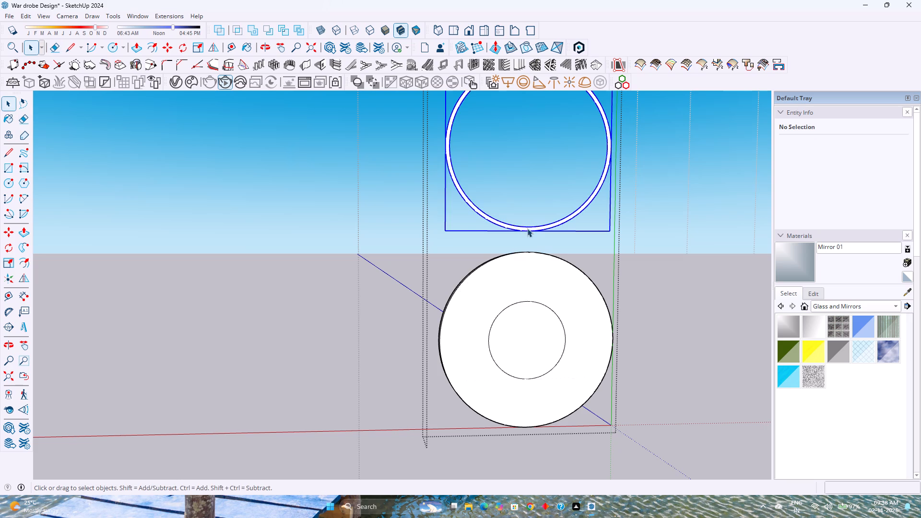
key(m)
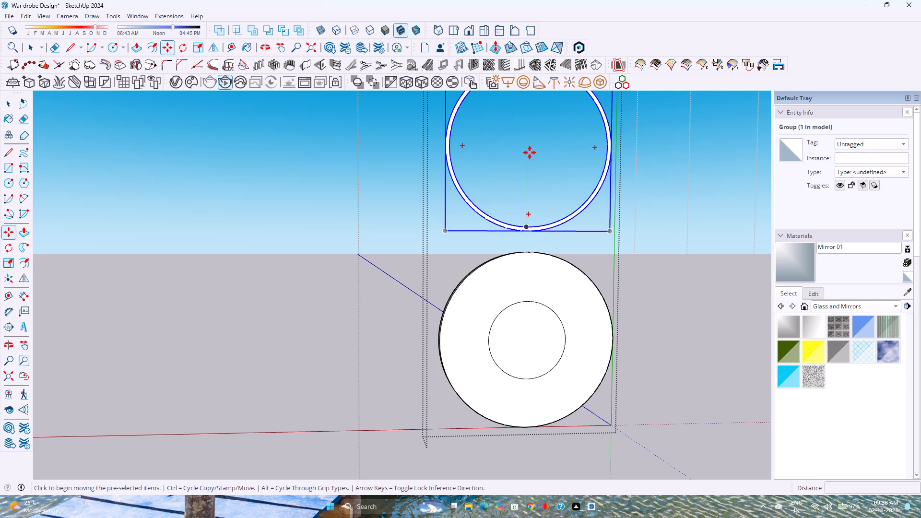
click(531, 145)
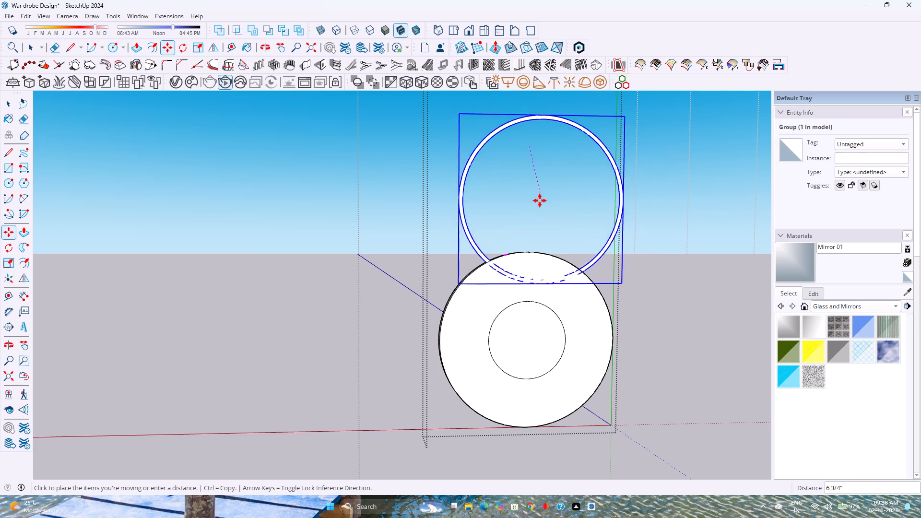
key(Left)
text(2')
key(Return)
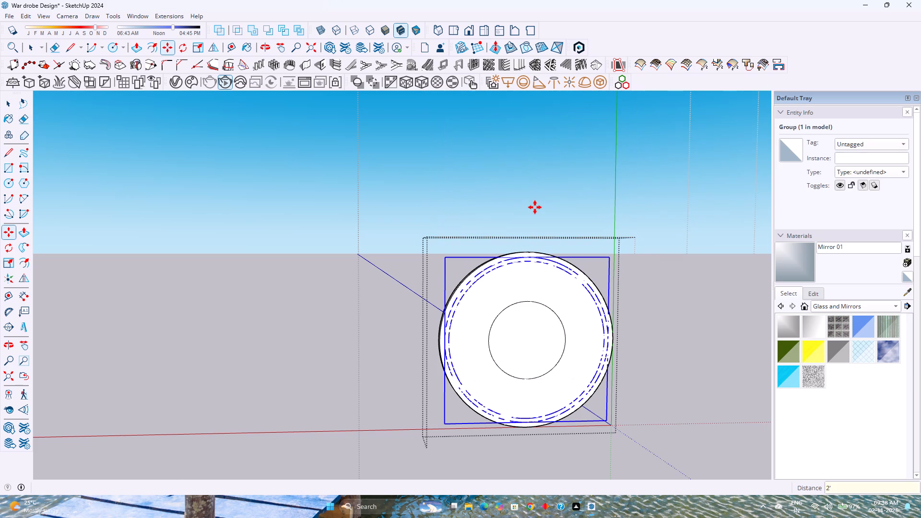
key(space)
Open the ring group and Push/Pull its face outward by 0.2".
scroll(542, 265, up, 8)
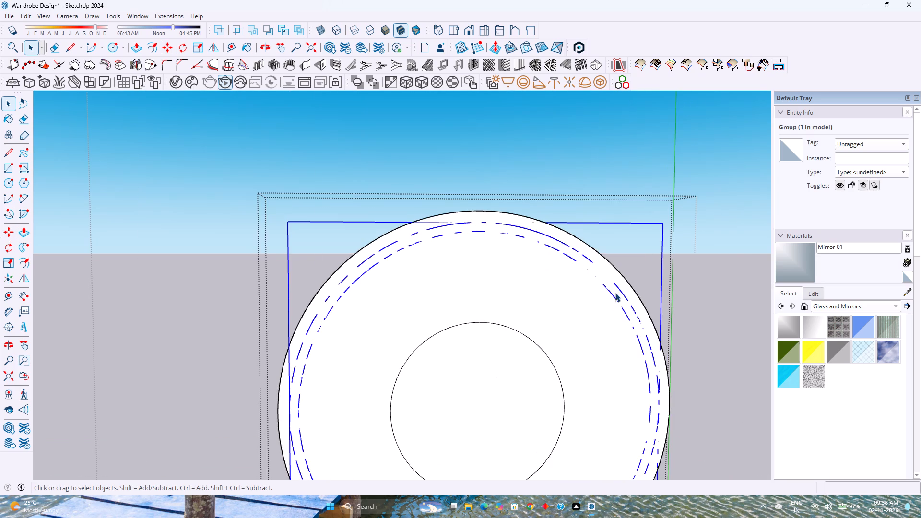
double_click(615, 293)
scroll(615, 293, up, 2)
click(614, 293)
key(p)
click(614, 293)
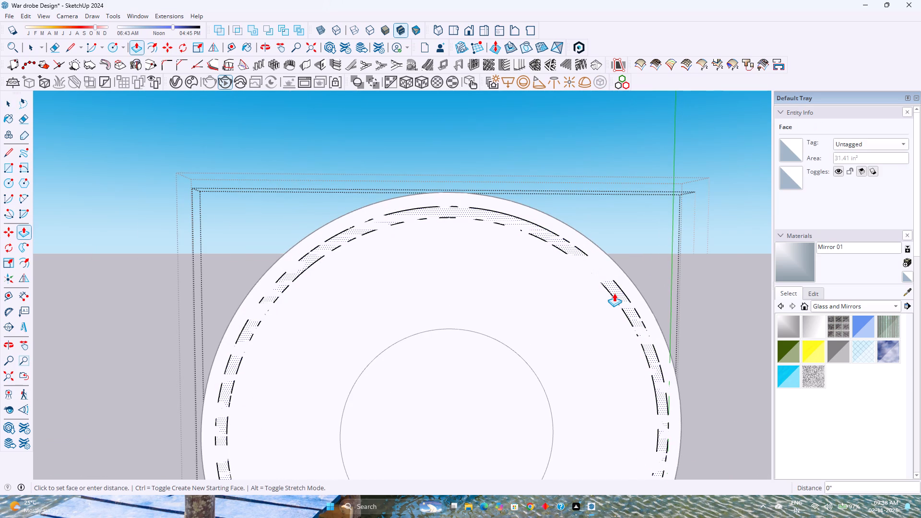
middle_drag(626, 299, 633, 308)
middle_drag(634, 309, 674, 357)
middle_click(678, 361)
middle_click(681, 365)
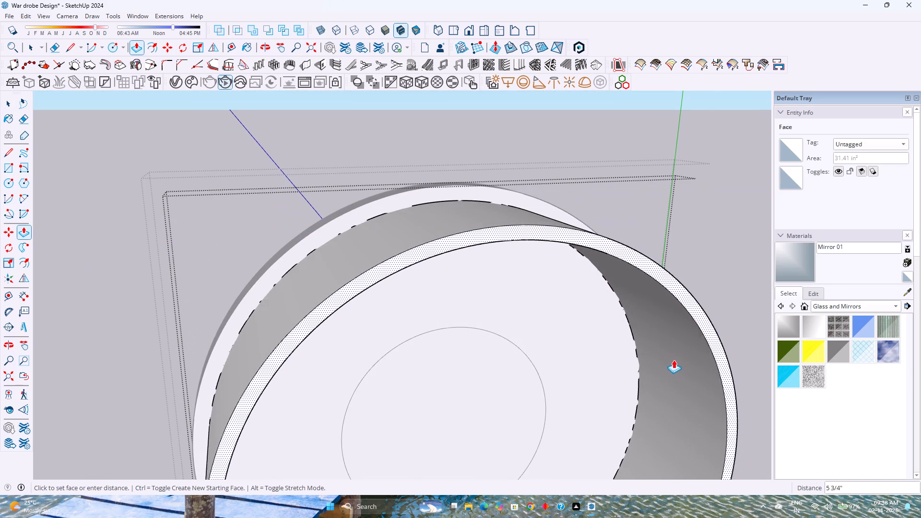
key(0)
key(period)
key(2)
key(Return)
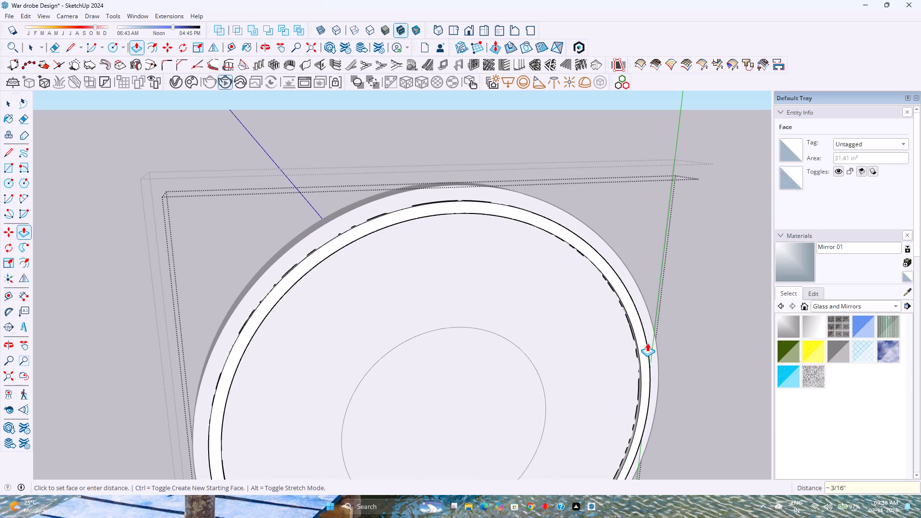
Set the ring's extrusion distance to 0.25".
scroll(324, 307, up, 7)
middle_drag(319, 302, 530, 353)
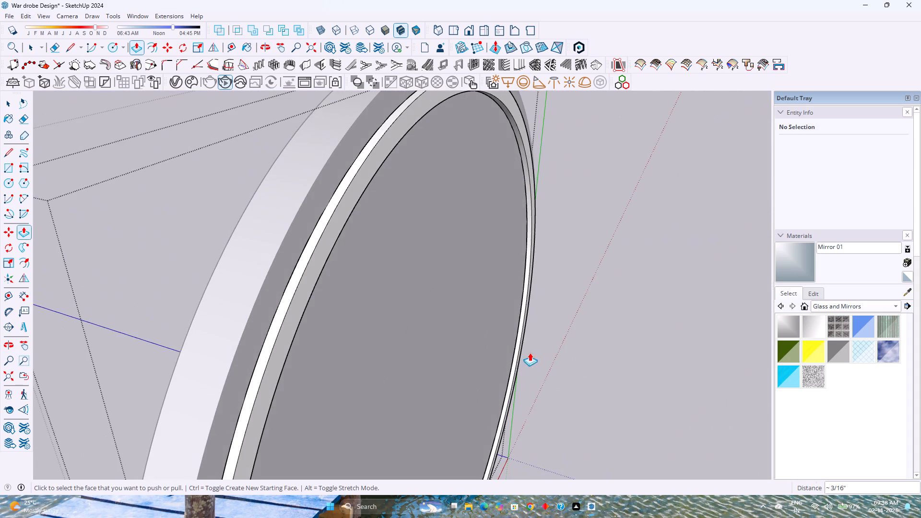
text(0.)
text(25)
key(Return)
Leave the ring group and Push/Pull the central circle on the disc's back face outward by 0.5".
key(space)
scroll(452, 315, down, 4)
middle_drag(455, 318, 430, 312)
middle_drag(414, 303, 364, 278)
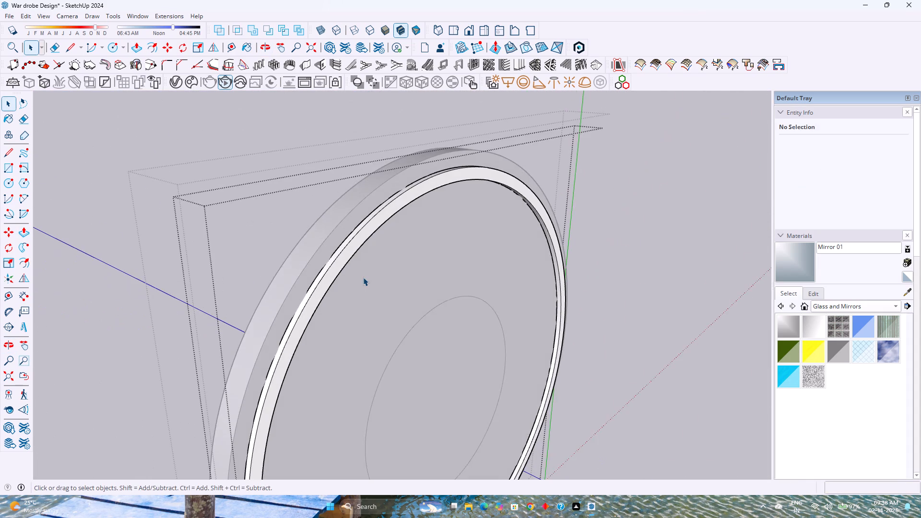
key(Escape)
click(424, 339)
key(p)
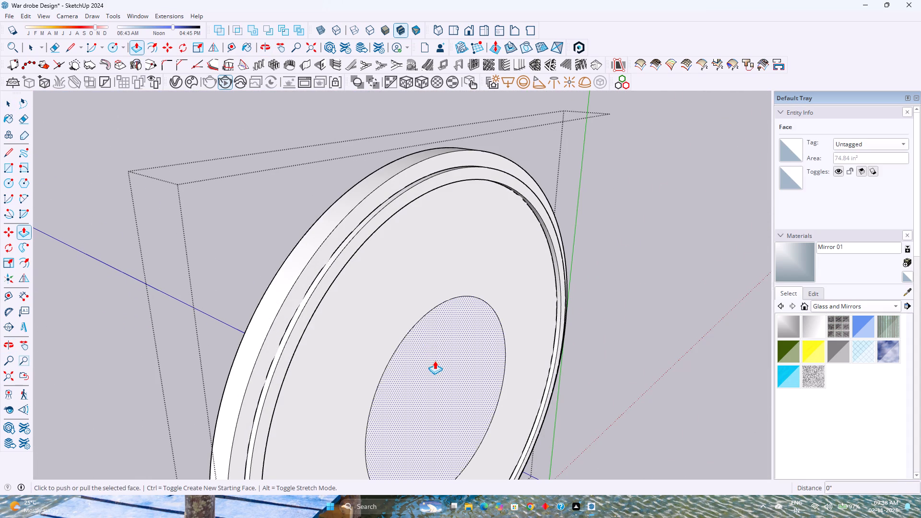
click(435, 361)
text(0.5)
key(Return)
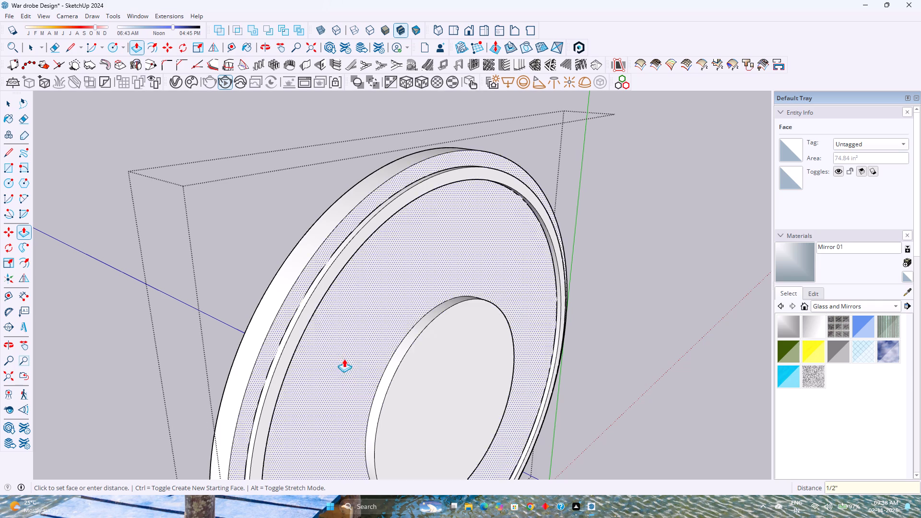
Push the outermost rim ring on the disc's front face back by 0.75".
scroll(338, 357, down, 3)
middle_drag(272, 357, 536, 338)
scroll(321, 343, up, 5)
middle_drag(167, 350, 203, 341)
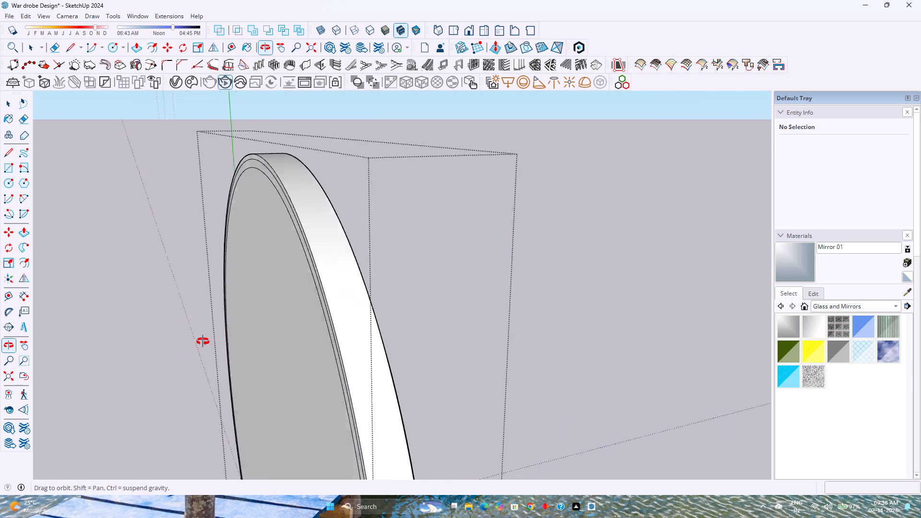
middle_drag(203, 341, 214, 339)
scroll(360, 318, up, 7)
click(389, 310)
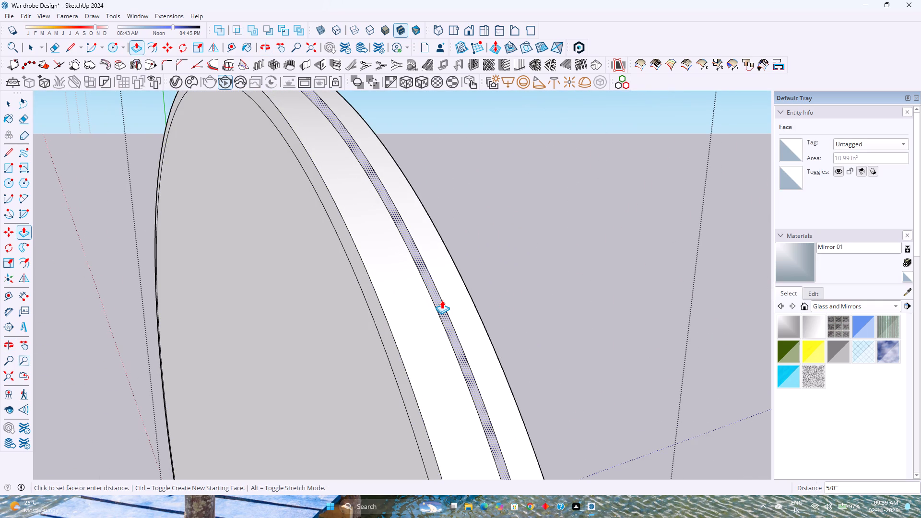
key(0)
text(.75)
key(Return)
Set the push depth of the outermost rim ring to 0.5".
scroll(377, 318, down, 9)
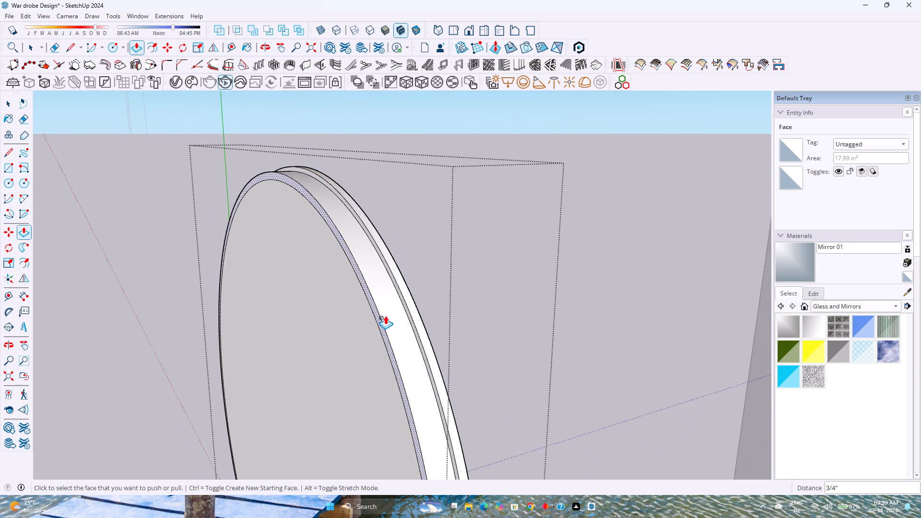
middle_drag(386, 316, 260, 313)
key(0)
key(period)
key(5)
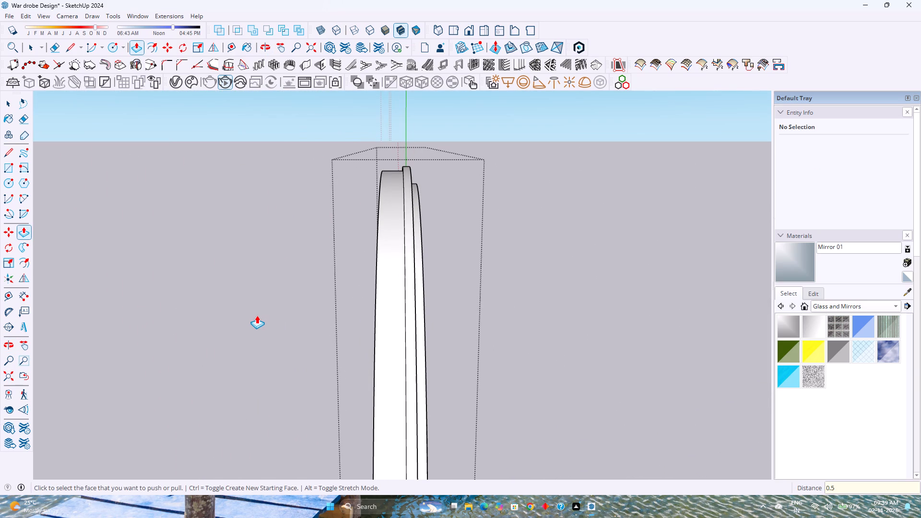
key(Return)
Push the second rim ring on the disc's front face back by the same 1/2".
middle_drag(315, 318, 449, 280)
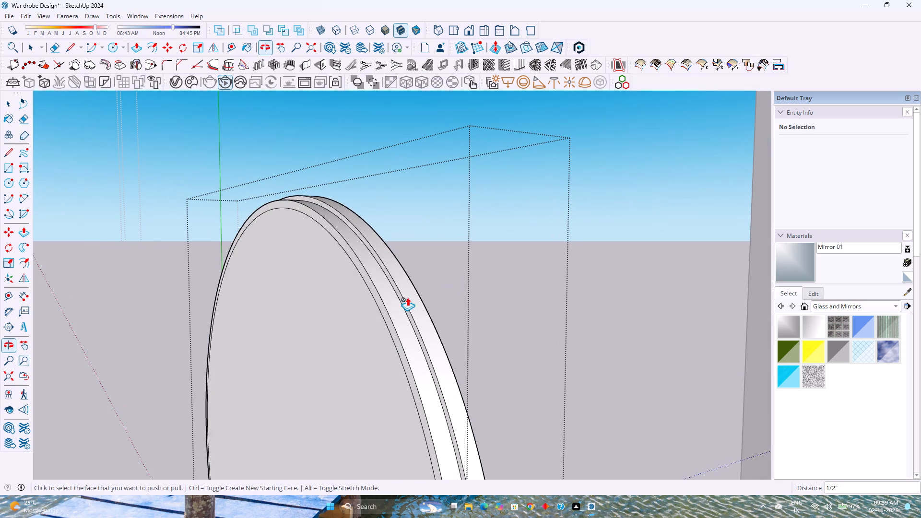
double_click(383, 308)
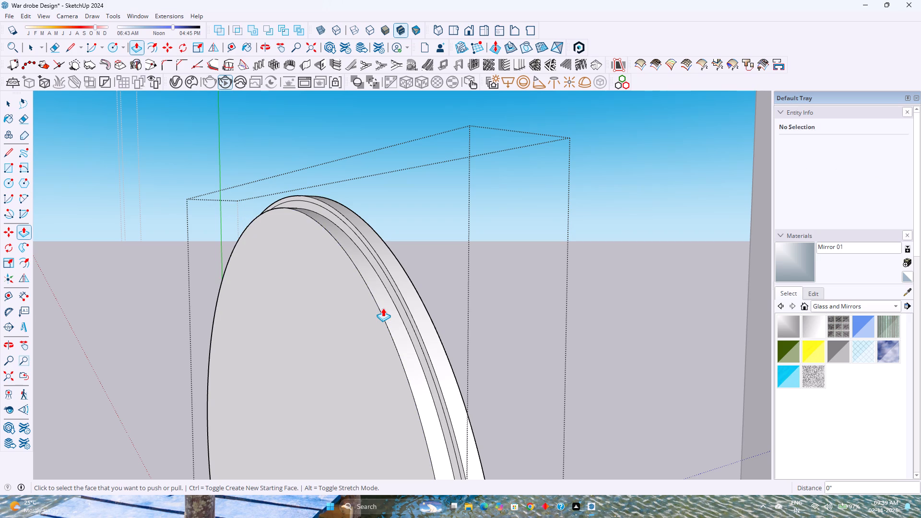
Push the central circle on the disc's front face back by the same 1/2".
double_click(370, 312)
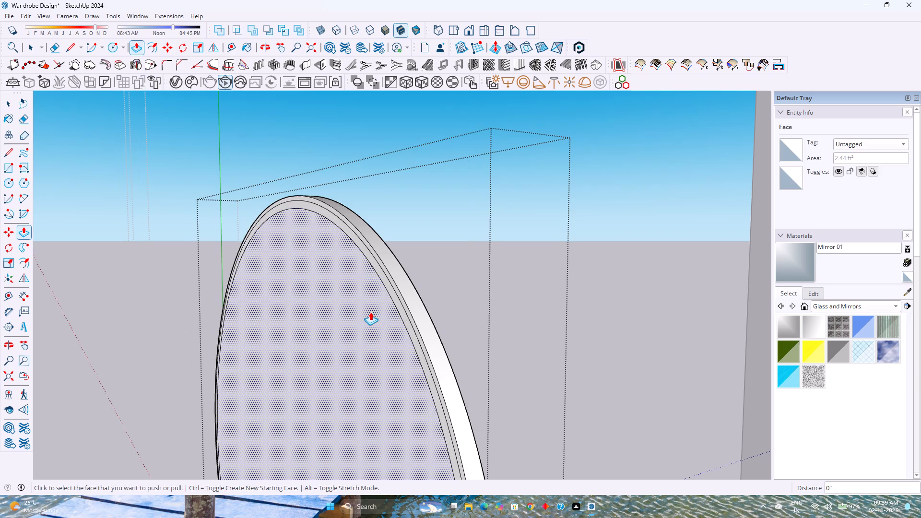
click(370, 312)
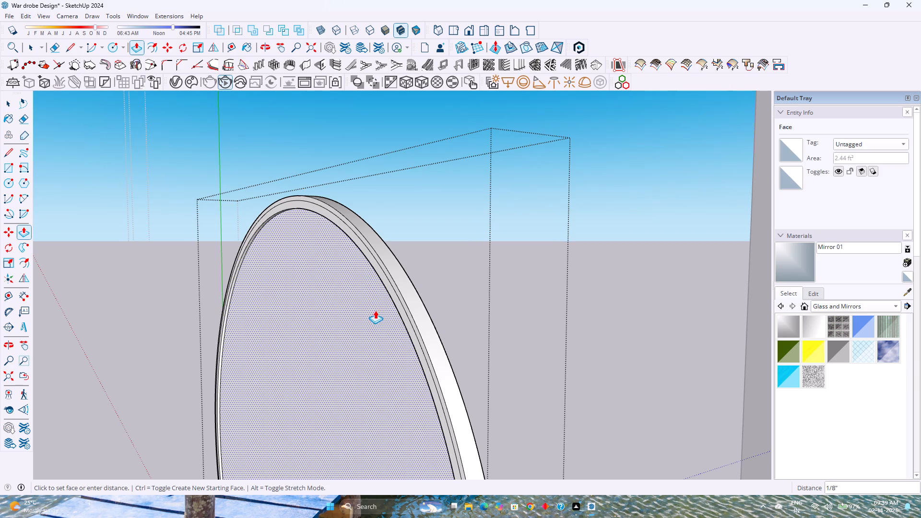
key(Escape)
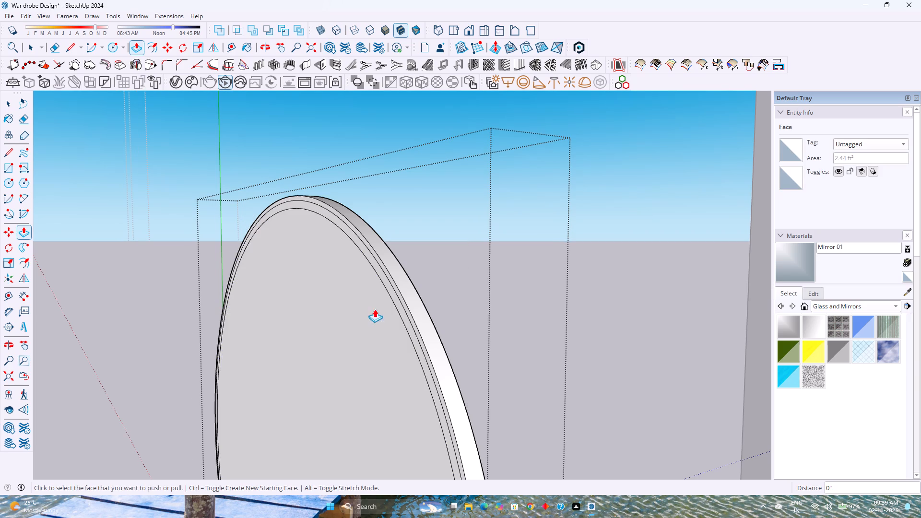
Group the second rim ring's face, next to the central circle on the disc's front, together with its edges.
scroll(371, 277, up, 7)
key(space)
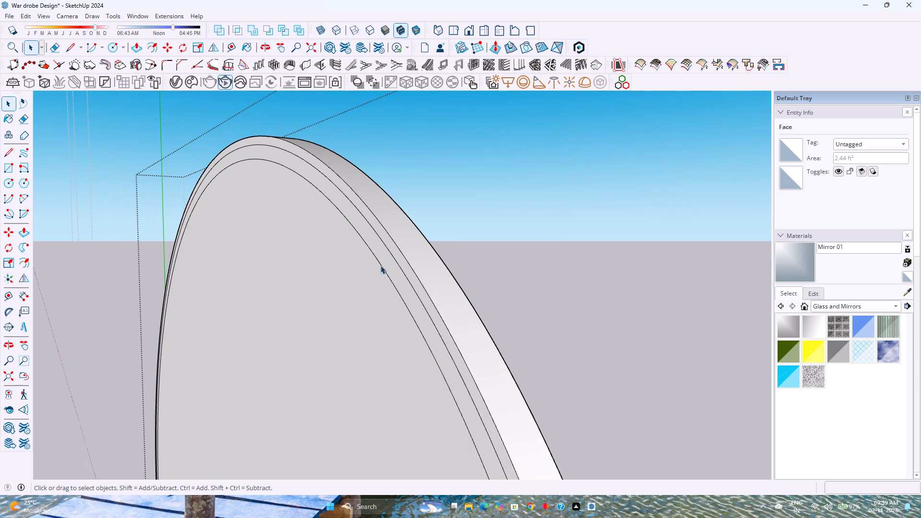
double_click(382, 261)
right_click(382, 261)
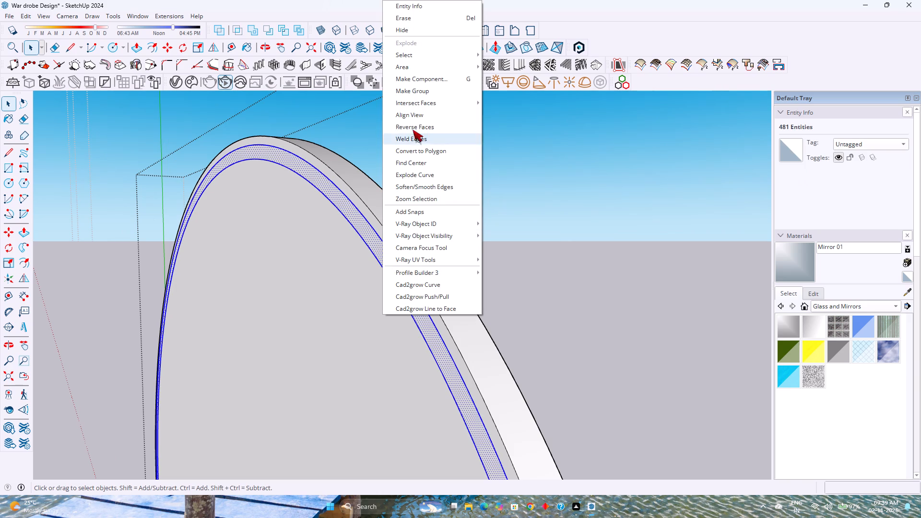
click(413, 92)
Pull the outermost rim ring on the disc's front face outward by 1/32" and leave the disc group.
click(296, 291)
scroll(298, 291, down, 2)
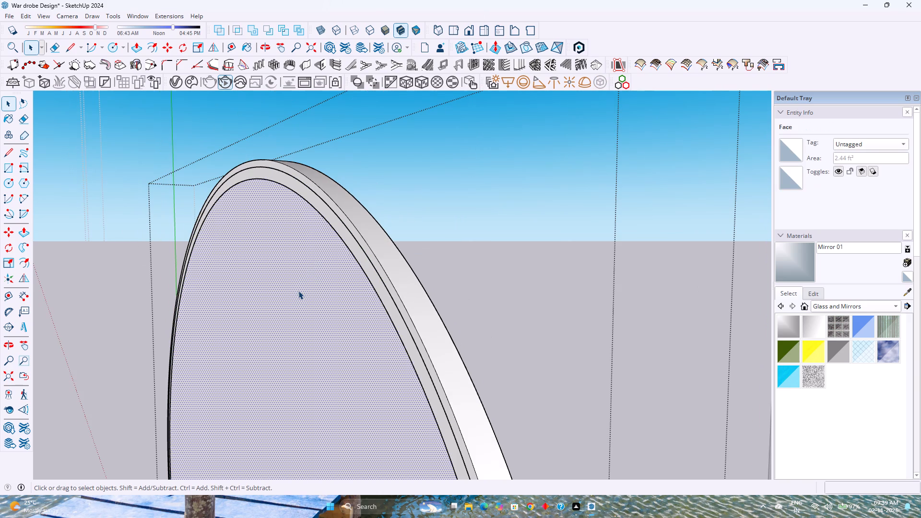
scroll(356, 242, up, 4)
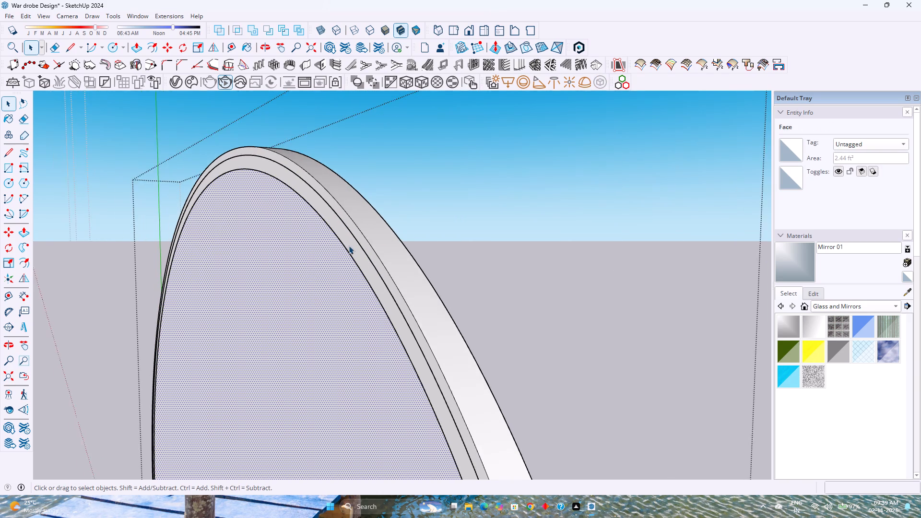
scroll(349, 246, up, 1)
click(366, 233)
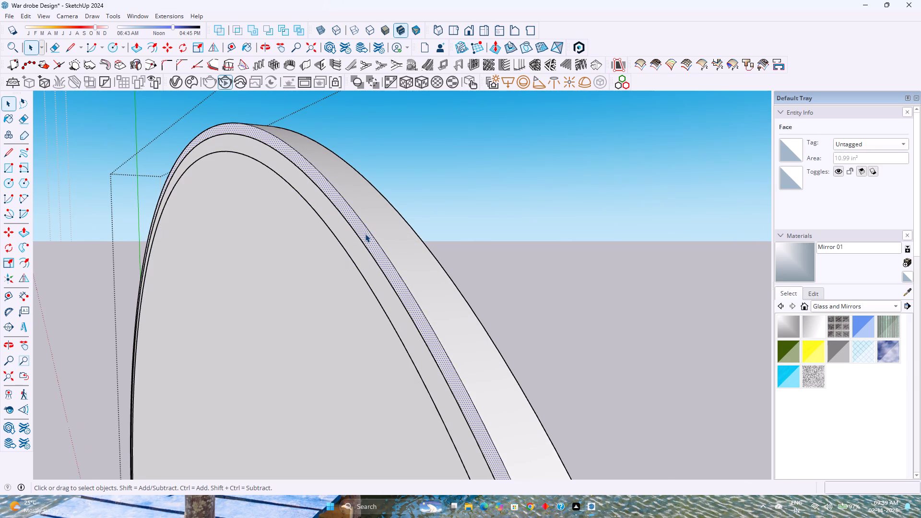
key(p)
click(365, 234)
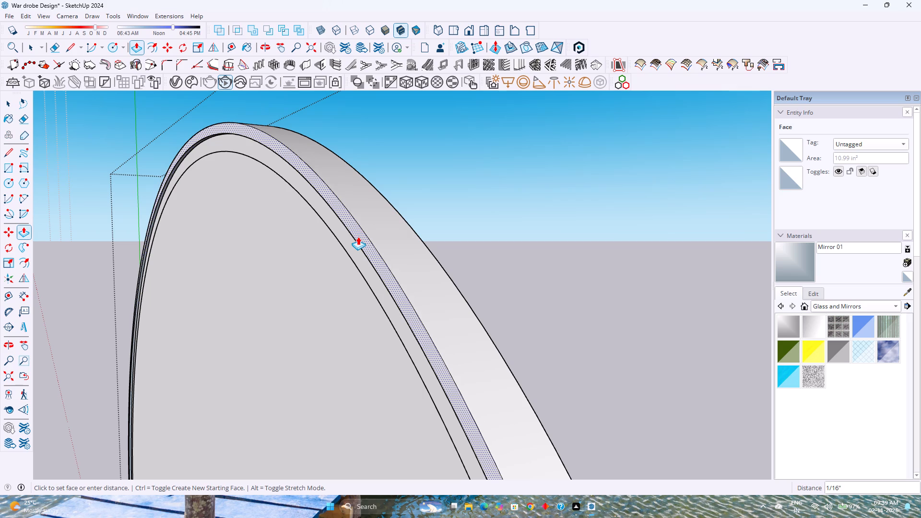
text(1/32)
key(Return)
key(space)
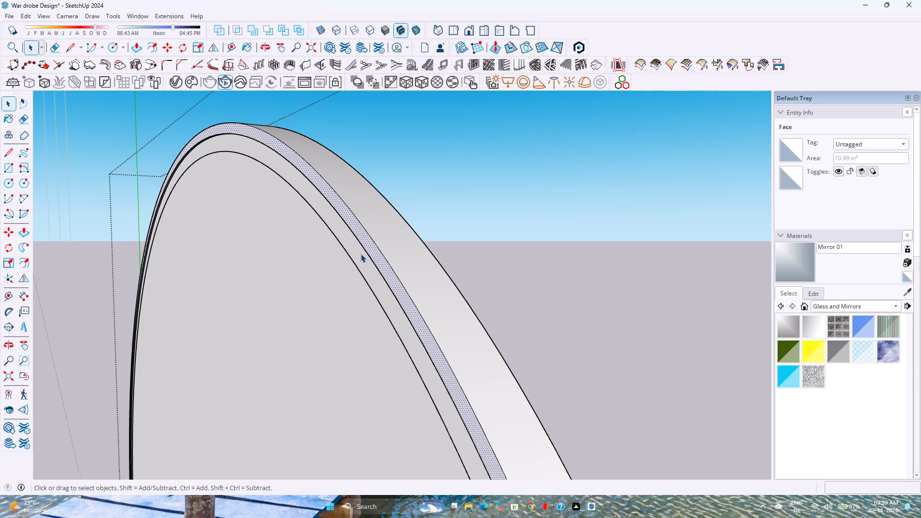
scroll(361, 254, down, 4)
key(Escape)
scroll(361, 254, down, 18)
Paint the central circle on the disc's front face with the Mirror 01 material and leave the disc group.
click(319, 308)
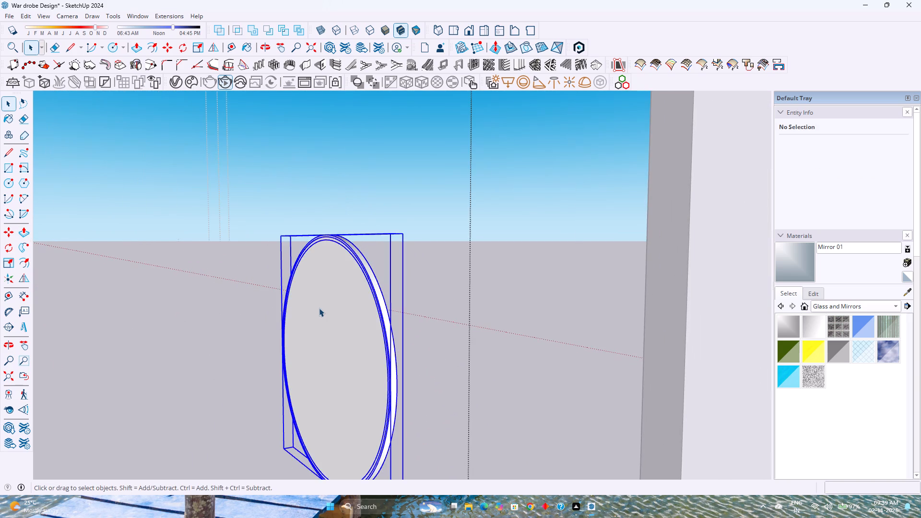
middle_drag(323, 308, 378, 303)
double_click(380, 304)
click(369, 308)
scroll(366, 311, up, 5)
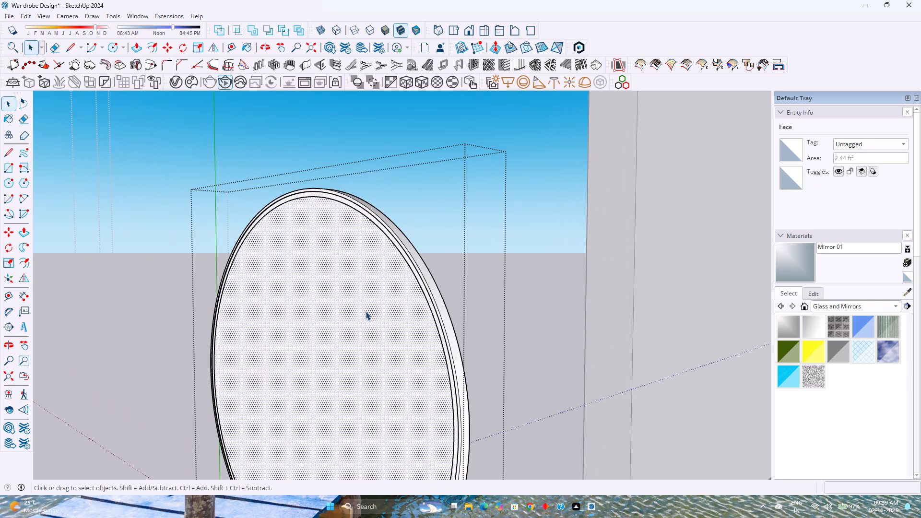
shift+middle_drag(349, 322, 390, 234)
scroll(389, 235, down, 3)
scroll(394, 310, up, 5)
shift+middle_drag(393, 317, 417, 253)
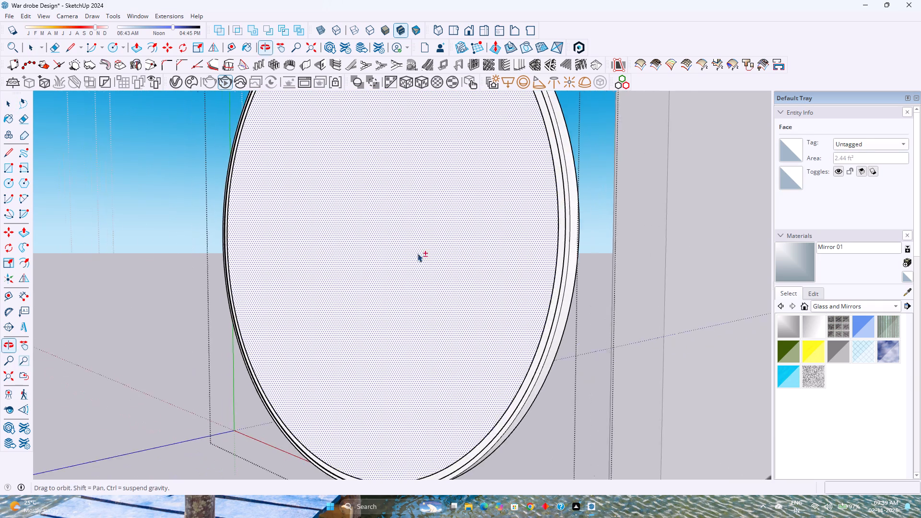
shift+middle_drag(417, 253, 415, 255)
scroll(410, 354, up, 4)
click(798, 267)
click(510, 233)
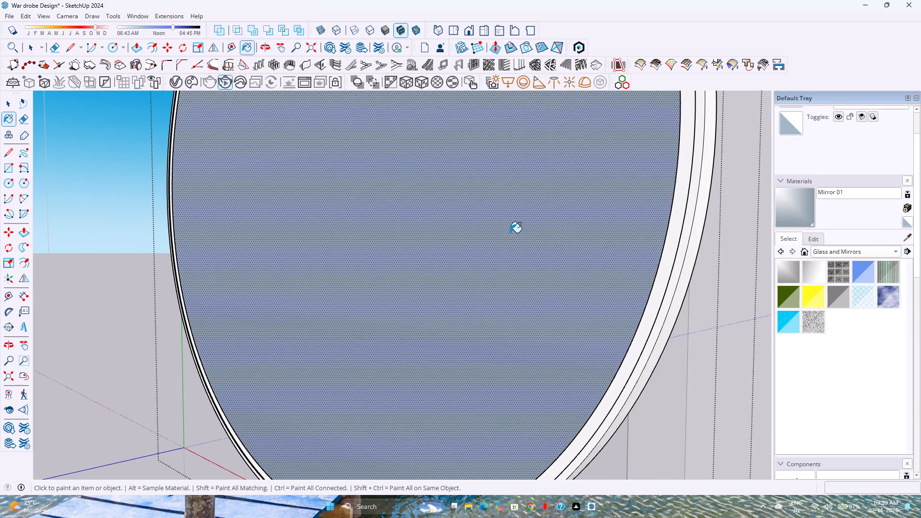
key(space)
scroll(446, 258, down, 11)
key(Escape)
scroll(448, 262, down, 5)
Move the round mirror group 20' along the blue axis, back to the wardrobe's grooved niche.
middle_drag(448, 265, 445, 280)
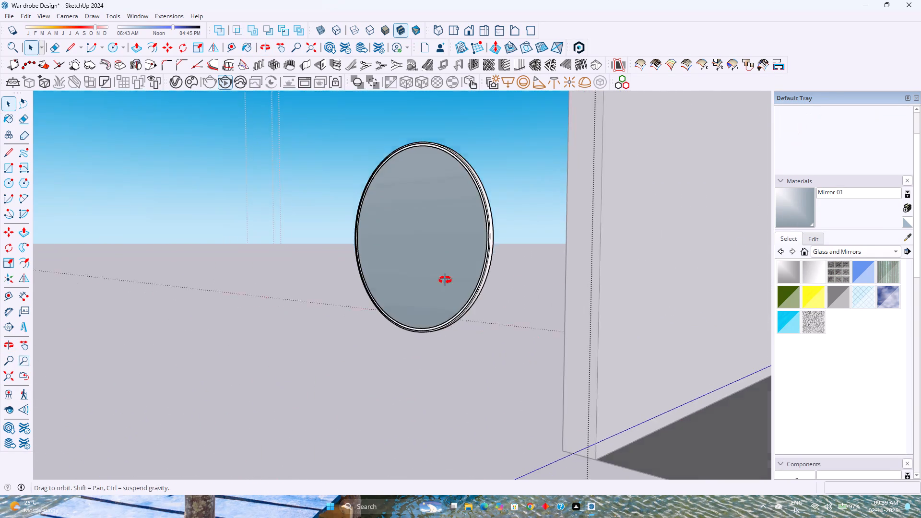
middle_drag(445, 280, 426, 324)
scroll(489, 271, up, 1)
middle_drag(489, 271, 122, 301)
middle_click(122, 301)
scroll(395, 283, up, 5)
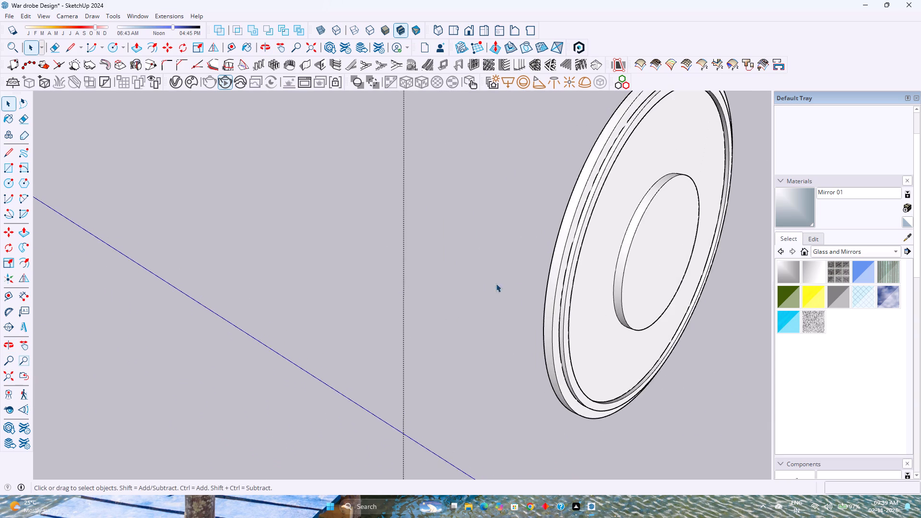
scroll(558, 280, up, 4)
shift+middle_drag(552, 280, 320, 314)
scroll(323, 308, down, 3)
middle_drag(309, 307, 327, 308)
middle_click(331, 308)
middle_drag(334, 308, 427, 307)
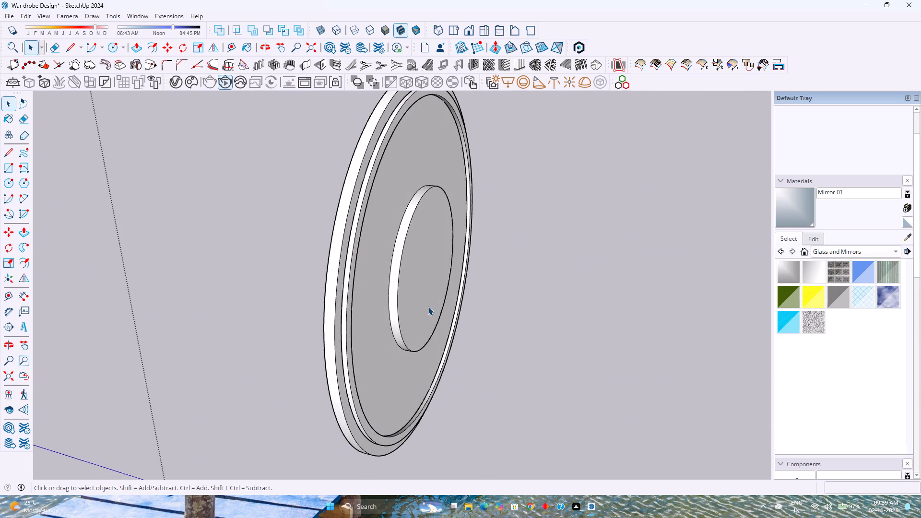
scroll(415, 303, down, 5)
click(405, 290)
key(m)
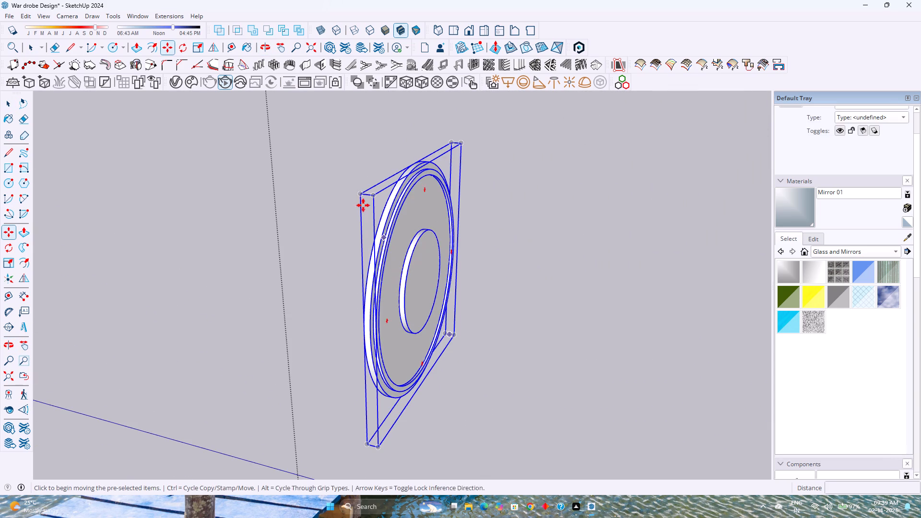
click(369, 193)
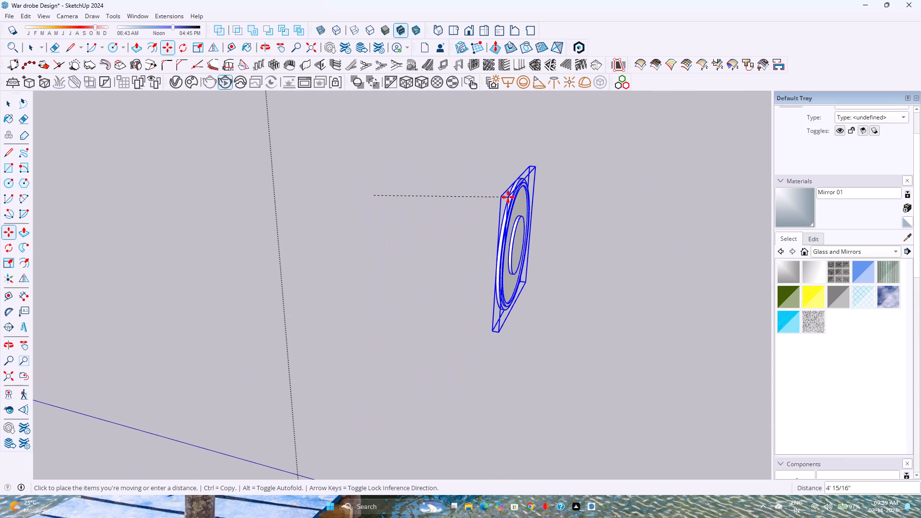
key(Right)
key(Left)
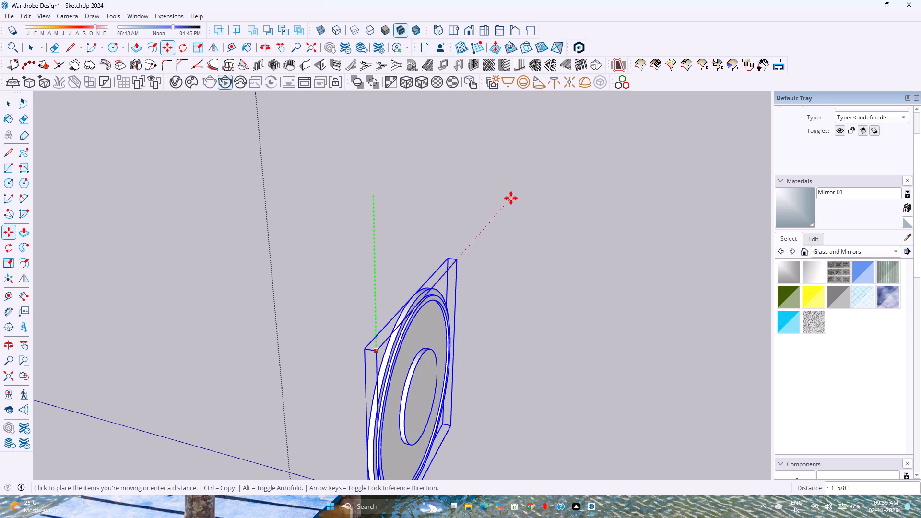
key(Up)
text(20)
key(apostrophe)
key(Return)
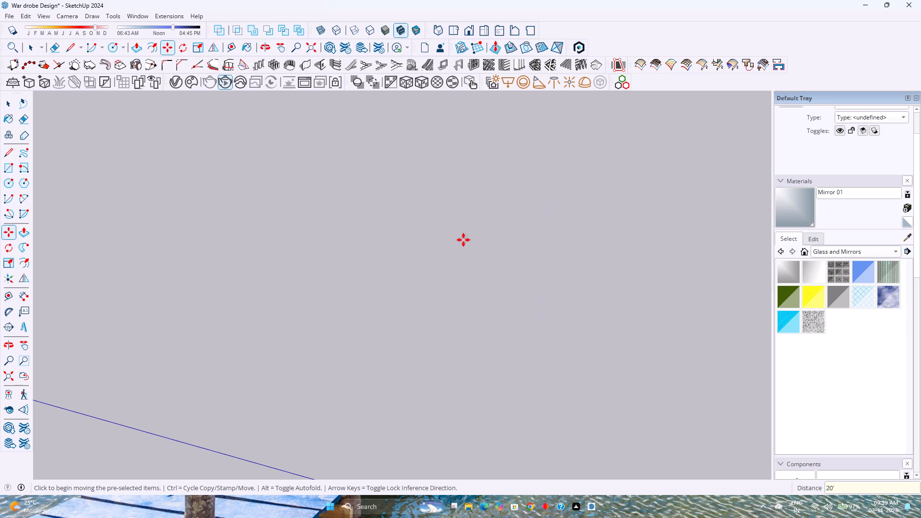
Move the round mirror about 1/2" from its bounding-box corner onto the edge of the grooved back panel.
scroll(448, 247, down, 16)
shift+middle_drag(478, 254, 235, 301)
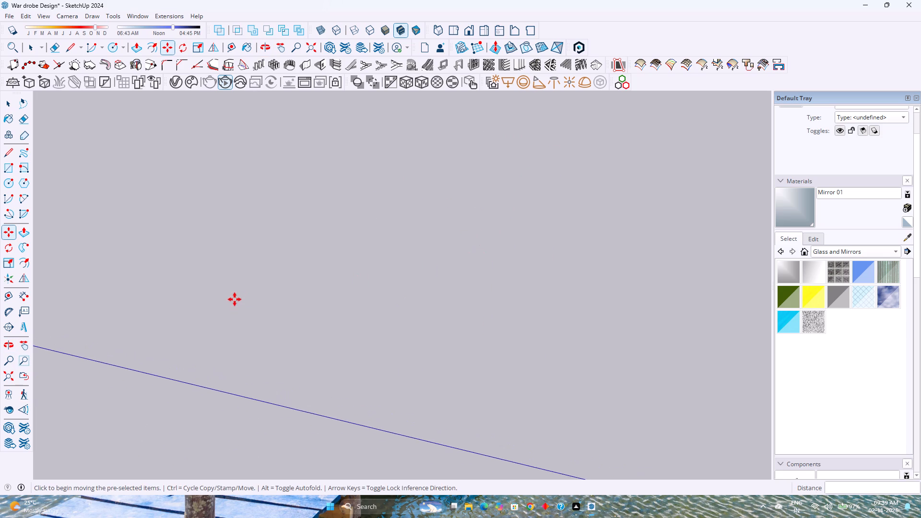
scroll(235, 299, down, 19)
scroll(238, 295, up, 1)
scroll(239, 294, down, 15)
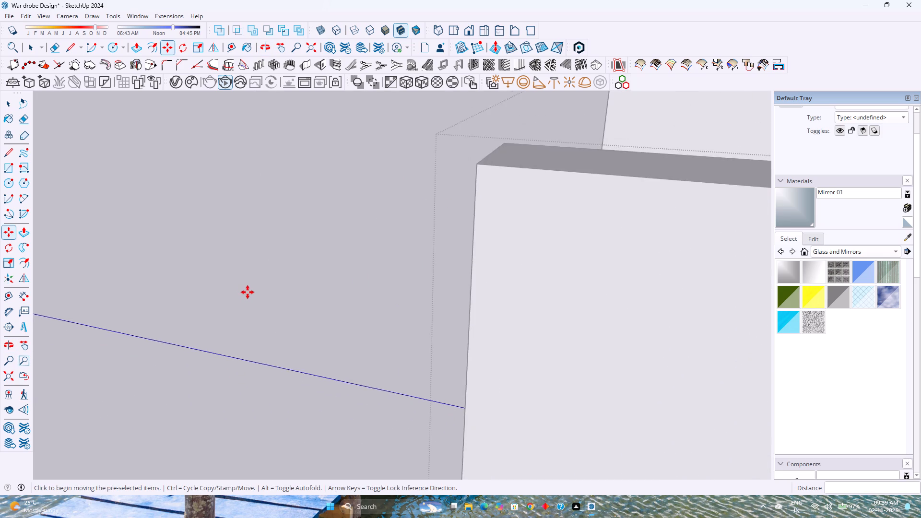
middle_drag(252, 294, 492, 330)
shift+middle_drag(550, 297, 425, 367)
shift+middle_drag(425, 367, 411, 377)
middle_click(411, 377)
scroll(527, 275, up, 7)
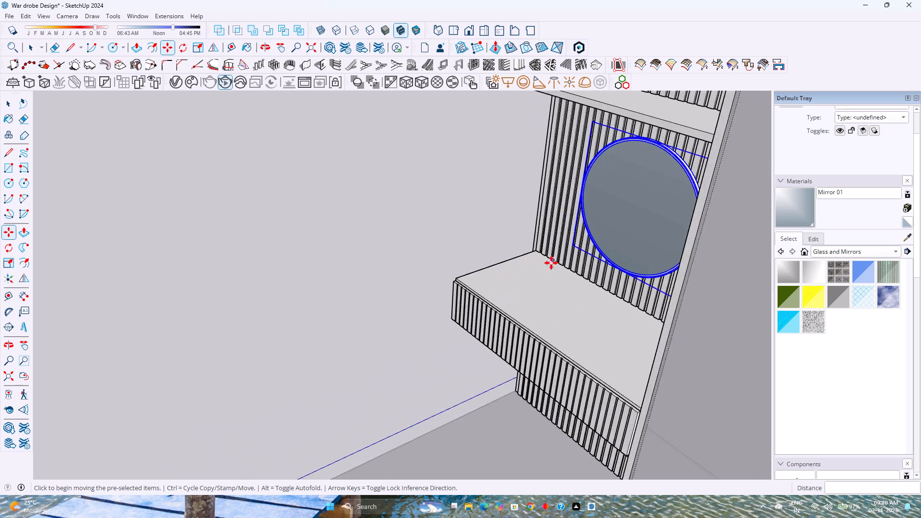
scroll(551, 263, up, 3)
shift+middle_click(554, 263)
shift+middle_drag(554, 263, 451, 305)
middle_drag(440, 309, 447, 307)
middle_drag(450, 306, 626, 281)
scroll(356, 196, up, 5)
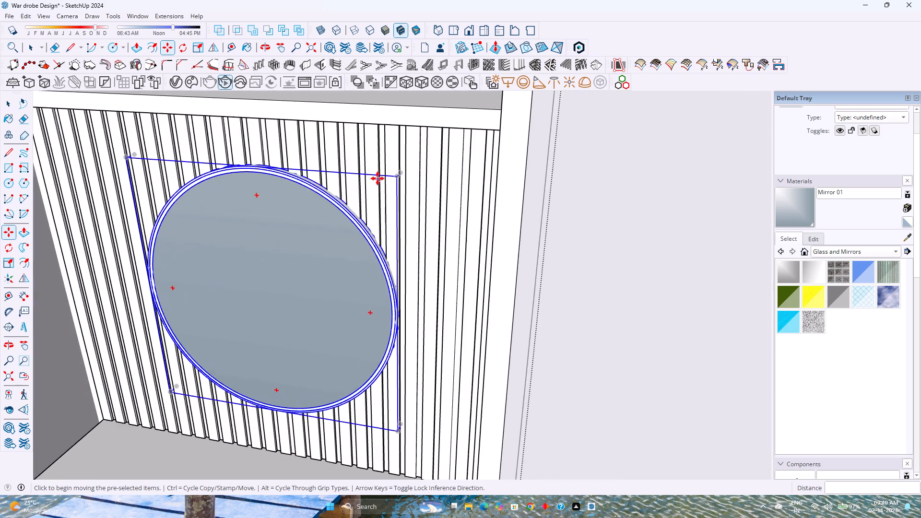
scroll(378, 178, up, 11)
middle_drag(398, 172, 380, 192)
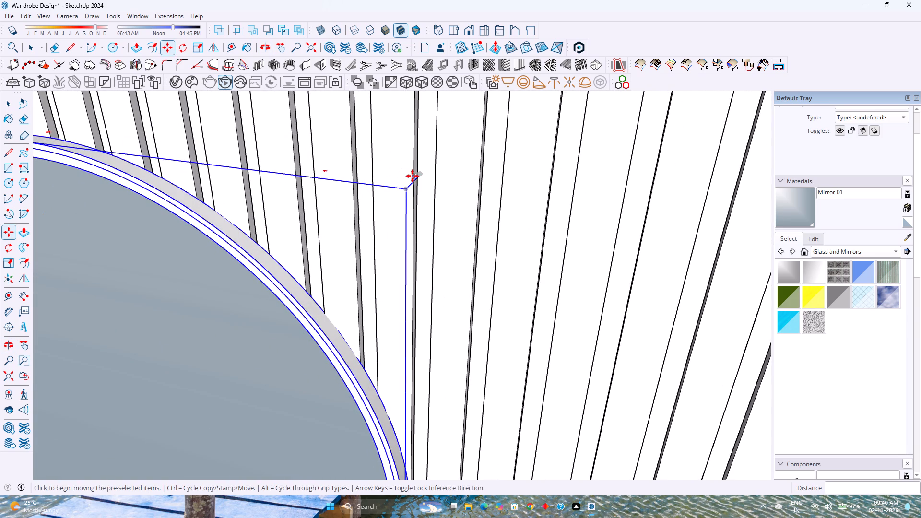
click(420, 174)
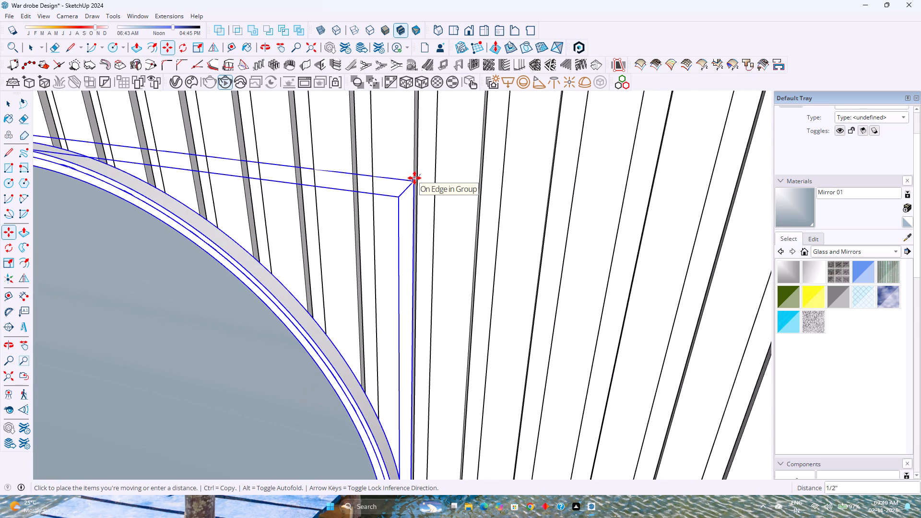
click(414, 178)
scroll(366, 226, up, 2)
middle_drag(364, 226, 327, 229)
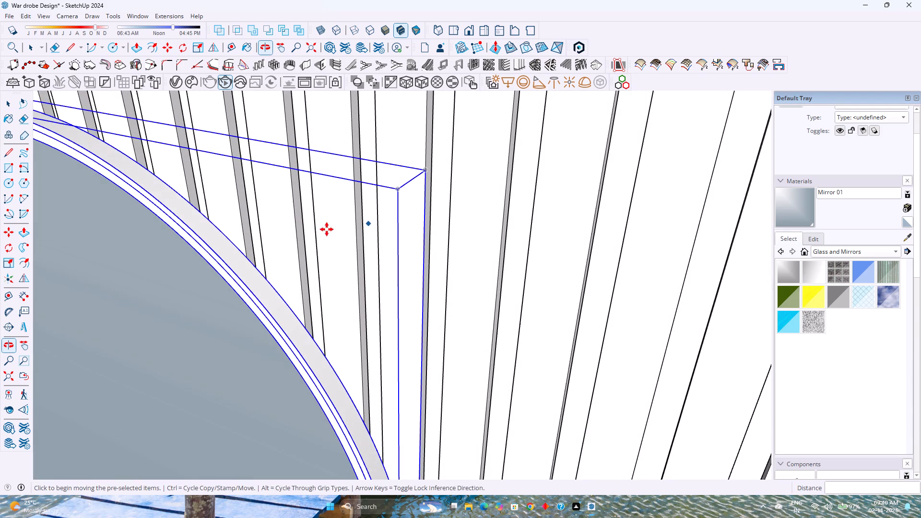
key(space)
key(Escape)
Show the whole model and examine the complete wardrobe in the room with the round mirror in its niche.
scroll(319, 231, down, 10)
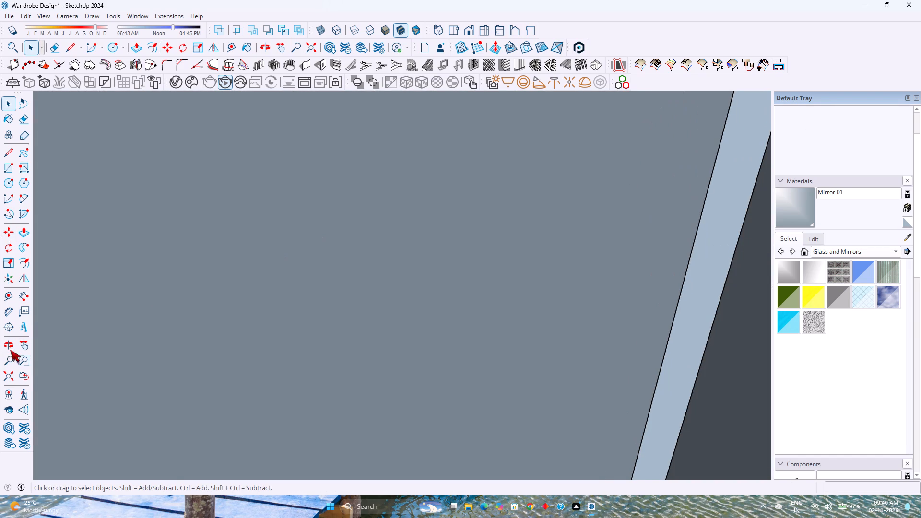
click(10, 379)
middle_drag(198, 329, 342, 222)
key(Escape)
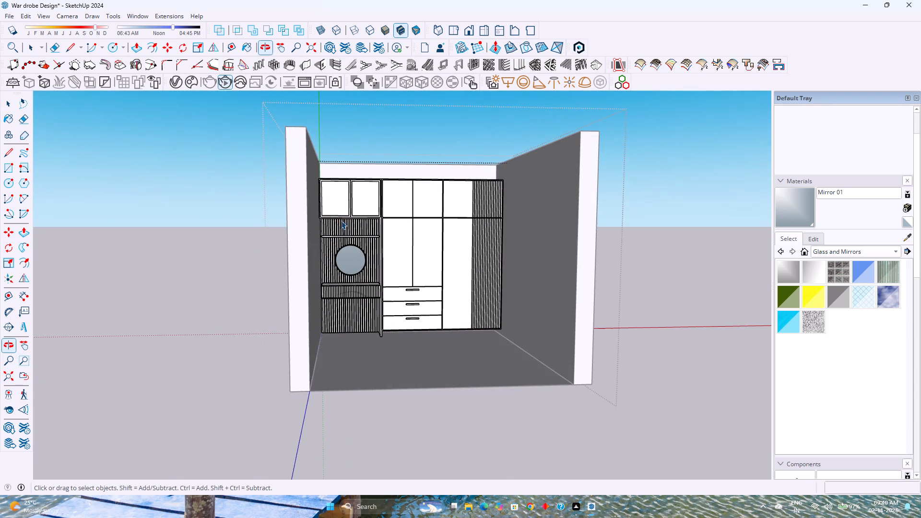
scroll(375, 271, up, 11)
scroll(382, 304, down, 4)
shift+middle_drag(427, 292, 367, 331)
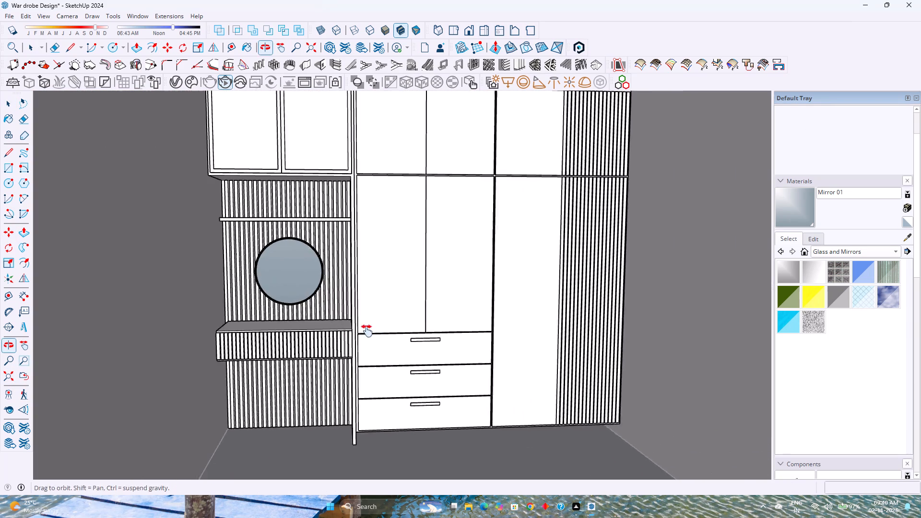
shift+middle_drag(367, 331, 366, 331)
scroll(366, 324, down, 5)
click(381, 316)
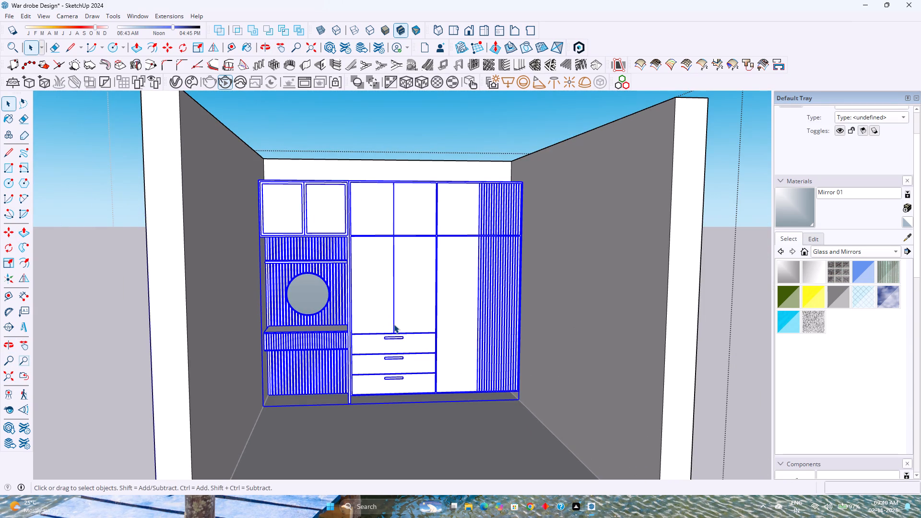
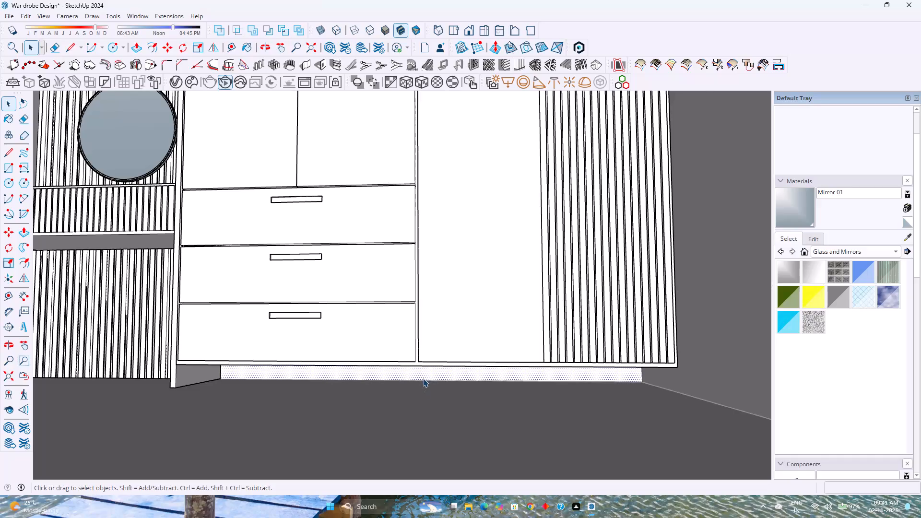
Draw a rectangle of about 7' by 4" over the recessed plinth face beneath the wardrobe's drawers and tall doors.
scroll(423, 378, up, 4)
middle_drag(418, 382, 426, 356)
scroll(426, 356, down, 1)
middle_drag(425, 358, 449, 400)
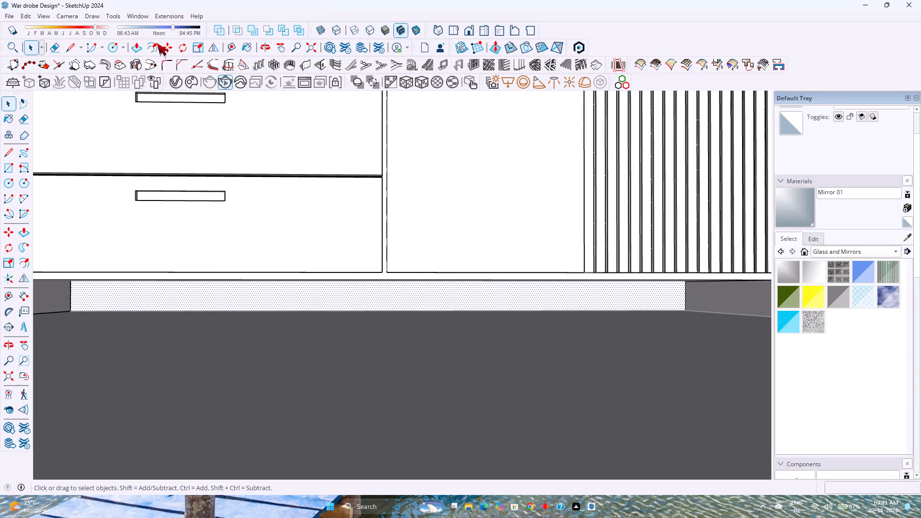
click(224, 45)
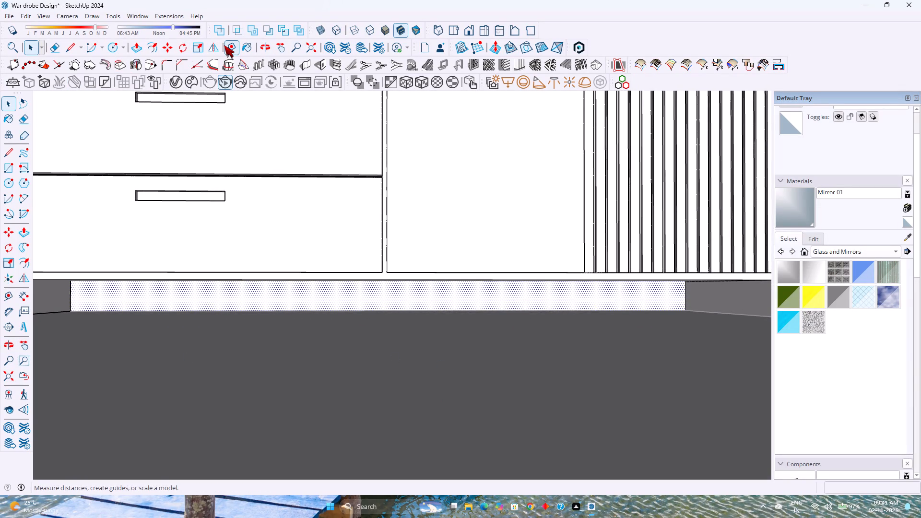
middle_click(420, 323)
middle_click(416, 320)
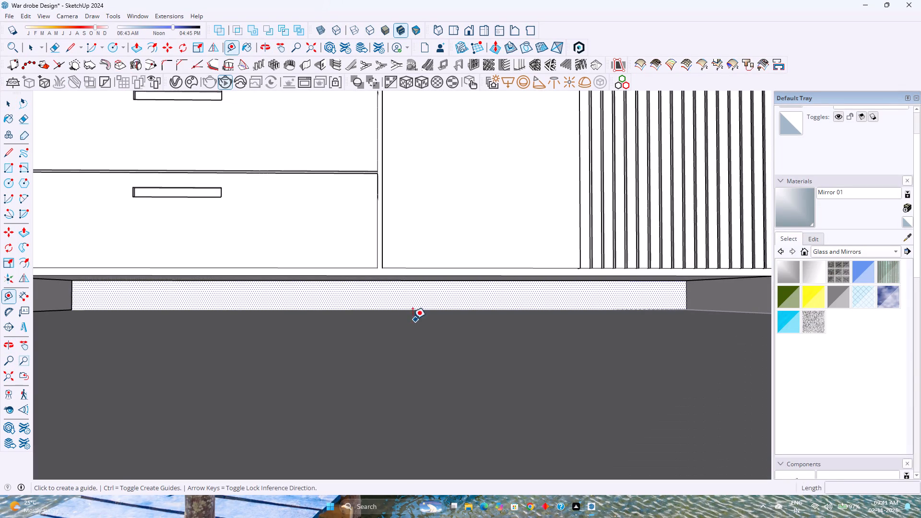
key(r)
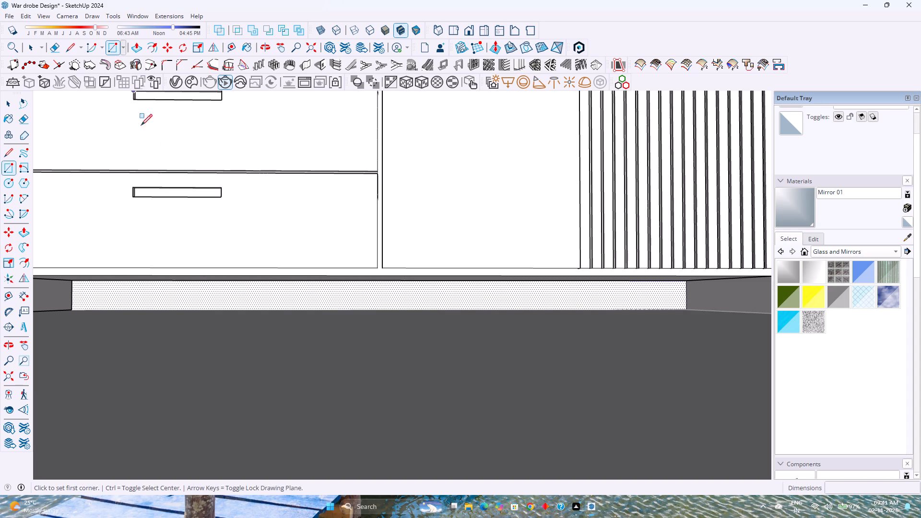
scroll(75, 300, up, 3)
click(75, 276)
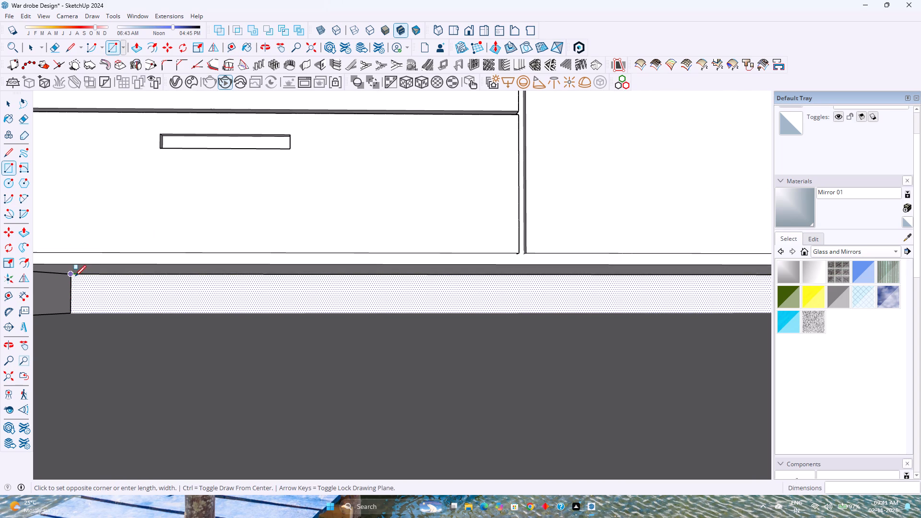
scroll(151, 318, down, 3)
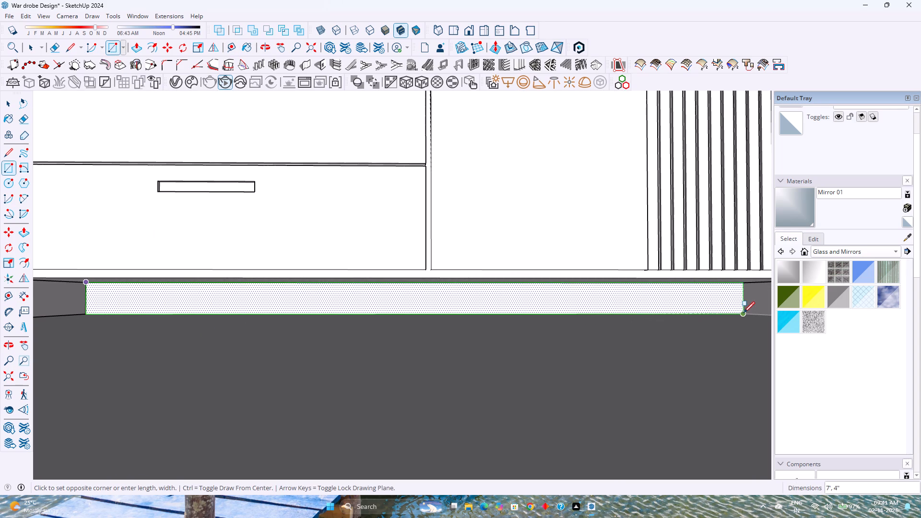
click(744, 313)
Make the new plinth rectangle, face and edges, into a group.
key(space)
double_click(525, 303)
right_click(525, 303)
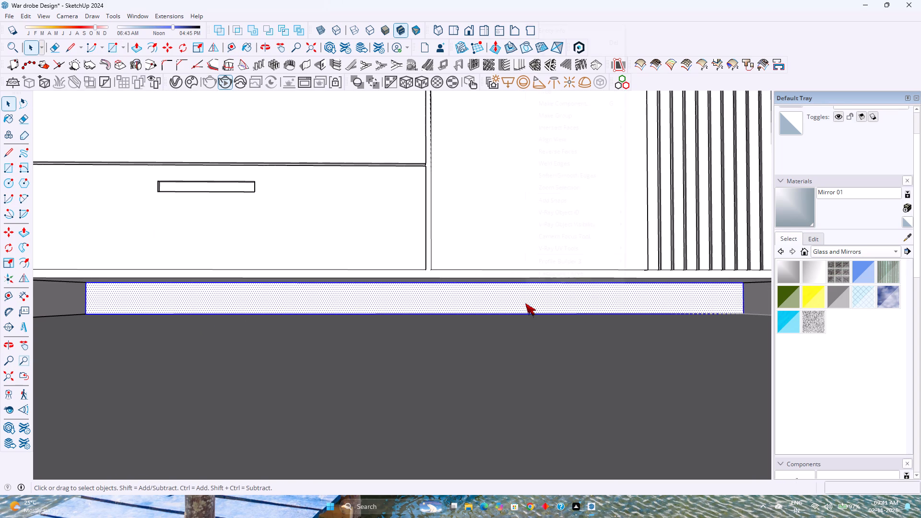
click(569, 114)
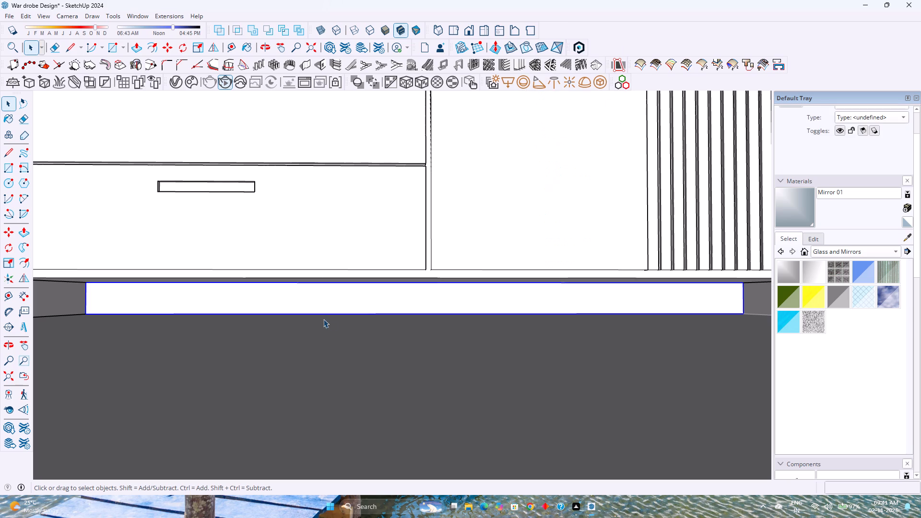
Inside the plinth group, extrude the face 1' 9" forward to the wardrobe's front edge.
double_click(336, 300)
key(p)
click(333, 300)
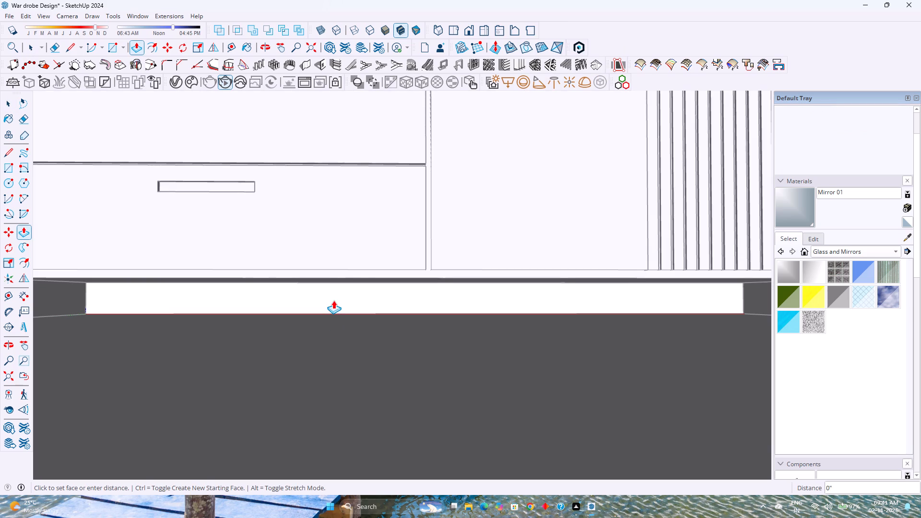
middle_drag(438, 262, 507, 378)
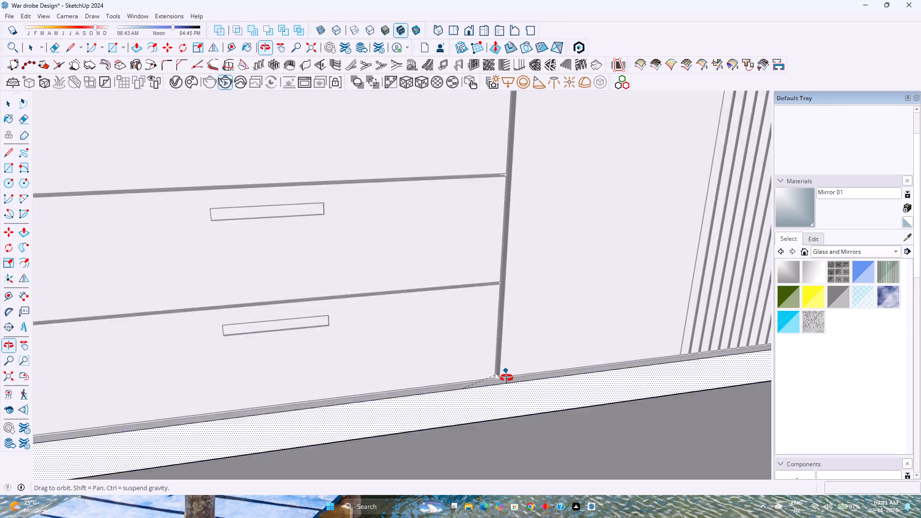
middle_drag(507, 378, 503, 380)
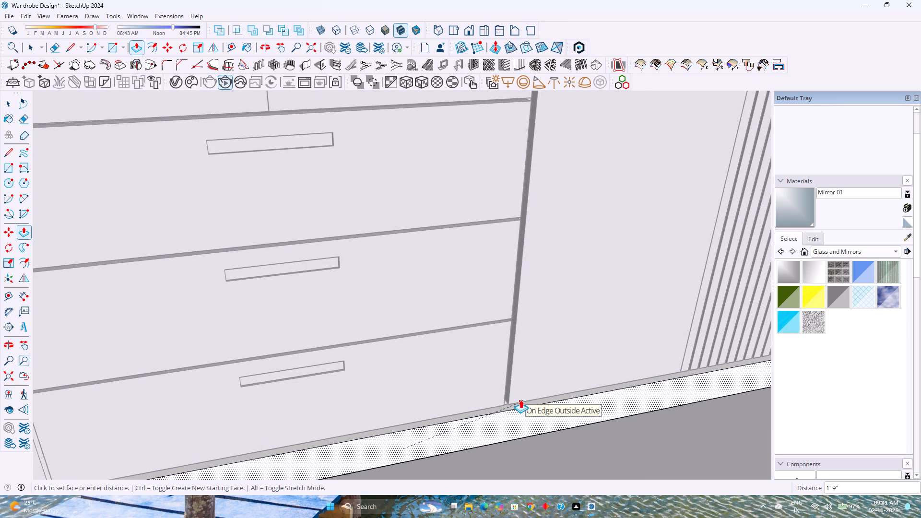
click(520, 400)
Push the plinth's front face back 1" to align with the wardrobe's side panel, and leave the group.
scroll(489, 412, down, 2)
middle_click(487, 412)
middle_drag(486, 412, 425, 354)
scroll(424, 354, down, 4)
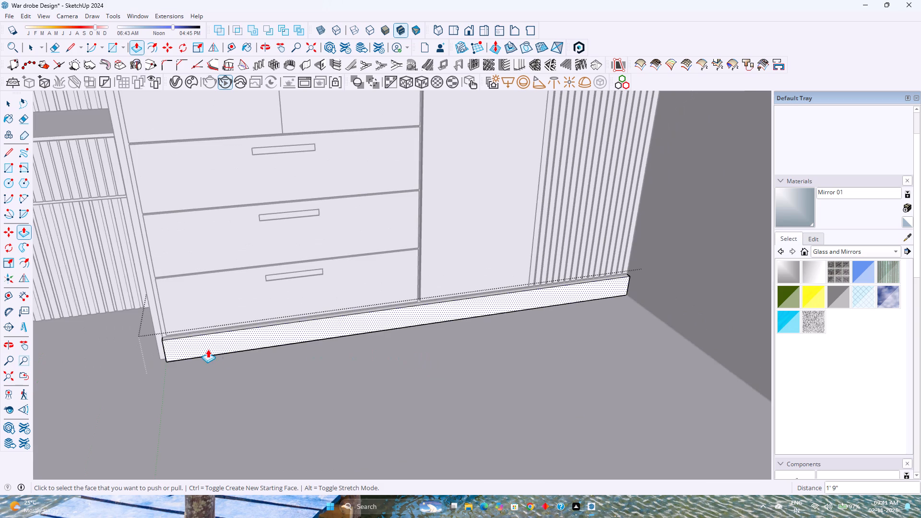
scroll(208, 349, up, 3)
middle_click(208, 349)
middle_drag(208, 349, 275, 352)
scroll(361, 261, up, 12)
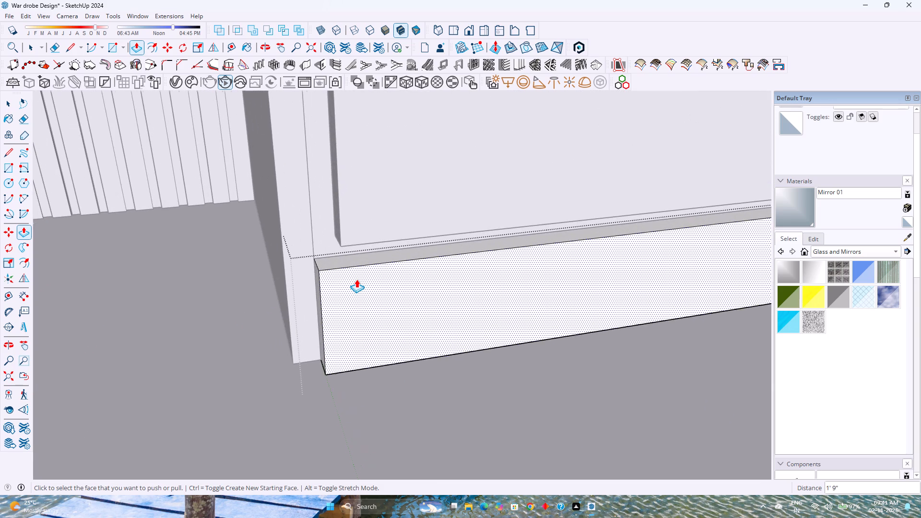
click(356, 279)
click(329, 255)
scroll(346, 303, down, 2)
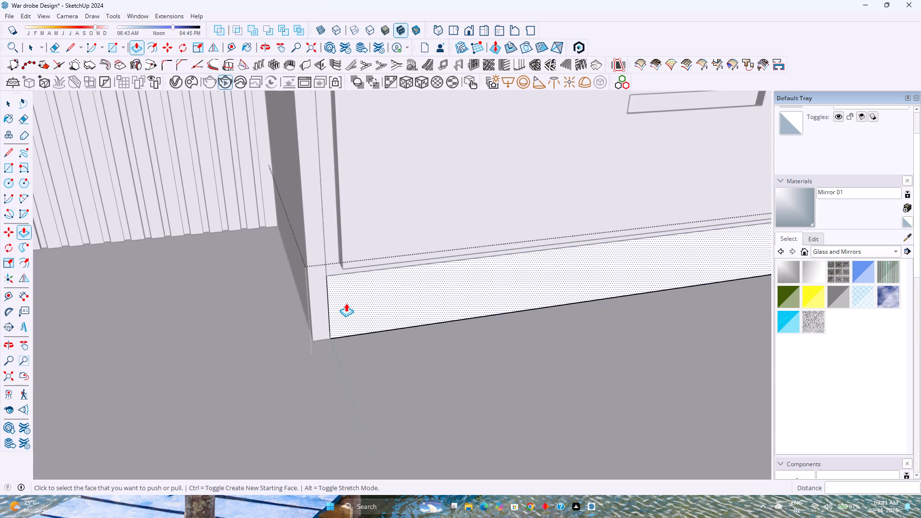
scroll(346, 303, down, 7)
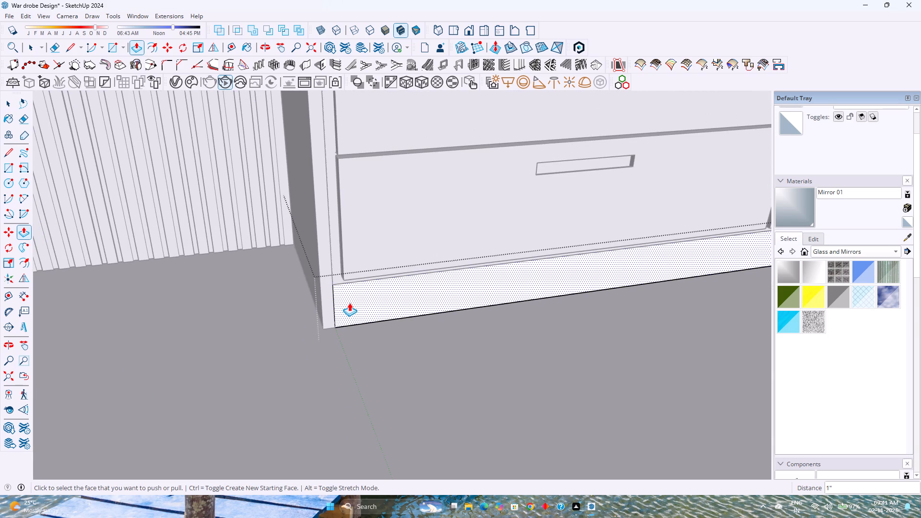
double_click(349, 303)
key(space)
key(Escape)
Examine the new plinth and the whole wardrobe and dressing unit from several angles inside the room.
scroll(344, 308, down, 12)
middle_drag(378, 325, 399, 294)
scroll(404, 292, down, 3)
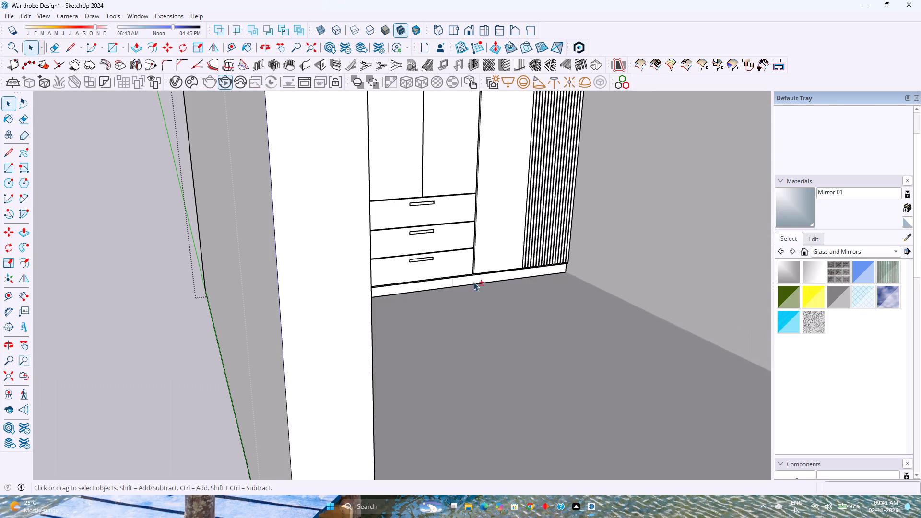
shift+middle_drag(489, 290, 359, 344)
scroll(357, 341, down, 4)
middle_drag(314, 359, 327, 310)
scroll(340, 319, up, 7)
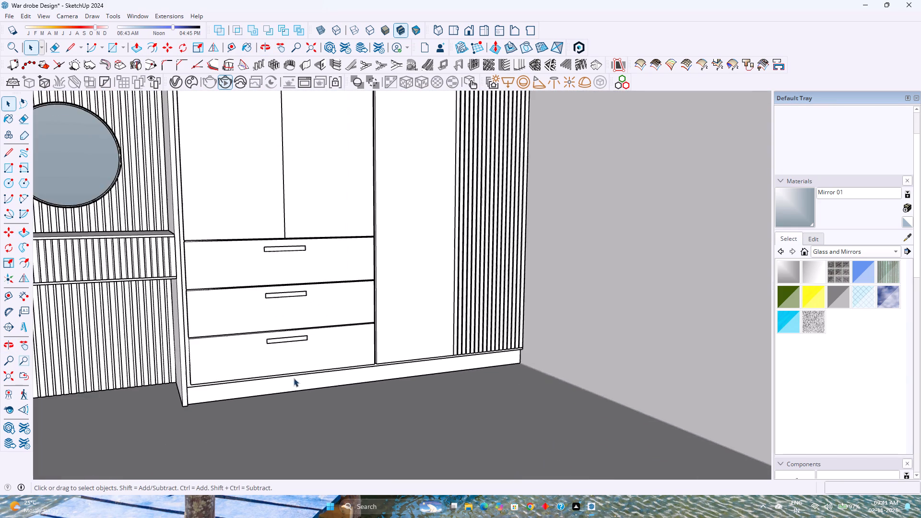
scroll(294, 378, up, 1)
scroll(258, 409, up, 8)
middle_drag(262, 401, 269, 377)
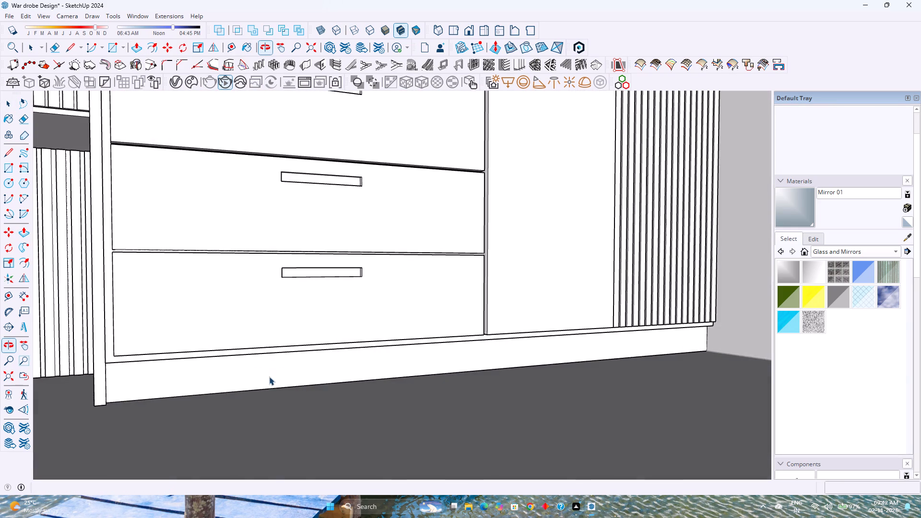
scroll(270, 377, down, 2)
scroll(314, 376, down, 13)
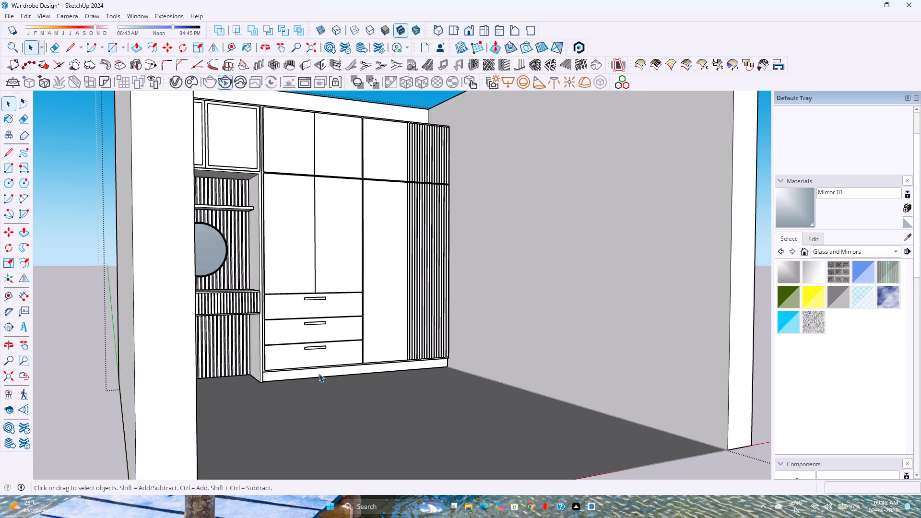
scroll(319, 373, down, 2)
middle_drag(352, 369, 307, 377)
shift+middle_drag(366, 339, 368, 401)
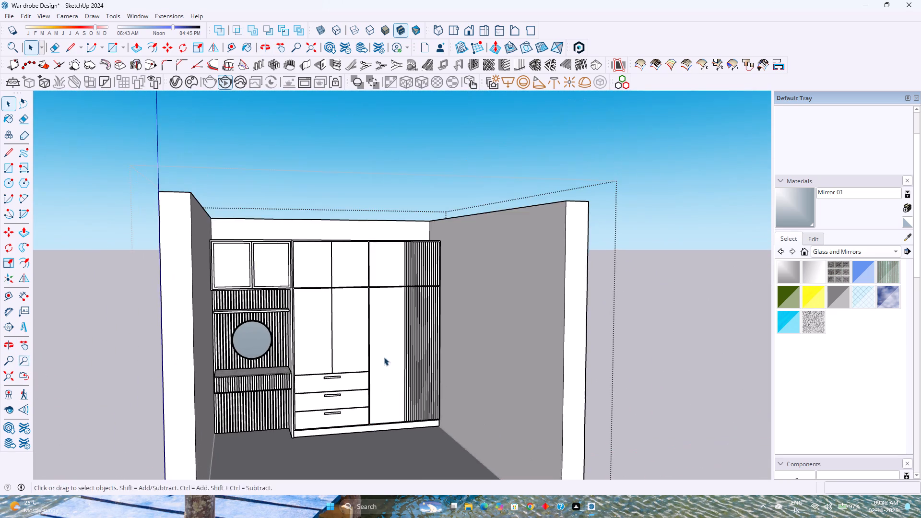
middle_drag(384, 357, 437, 478)
scroll(373, 352, up, 6)
shift+middle_drag(372, 352, 448, 459)
scroll(448, 459, up, 1)
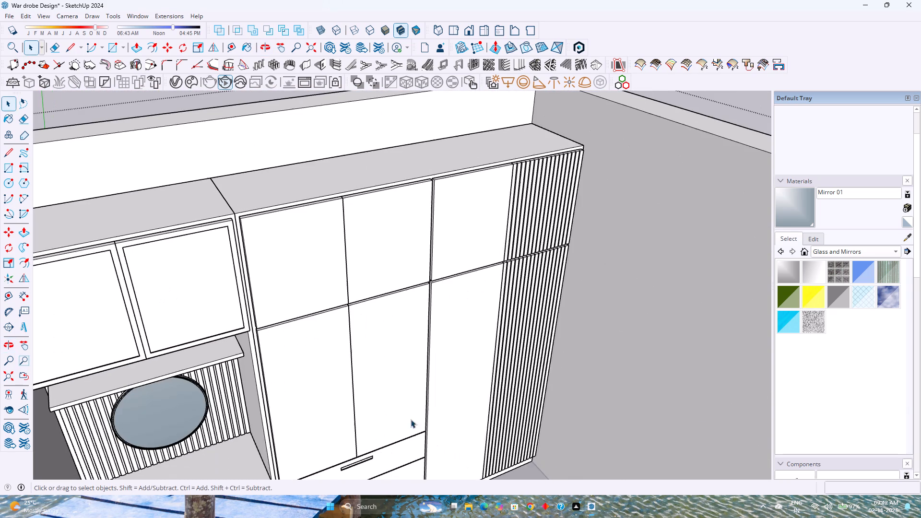
scroll(314, 321, down, 7)
middle_drag(469, 377, 324, 317)
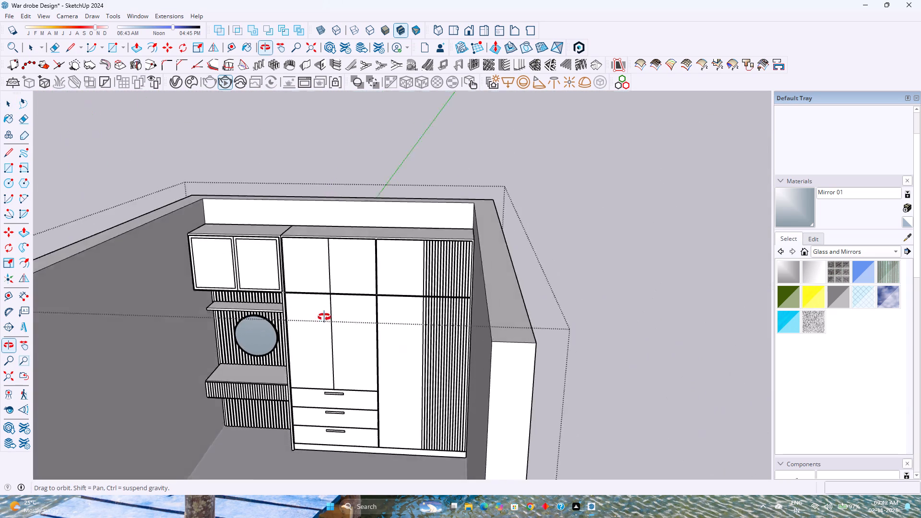
middle_drag(324, 317, 418, 249)
middle_click(420, 250)
scroll(317, 292, up, 2)
scroll(279, 304, up, 2)
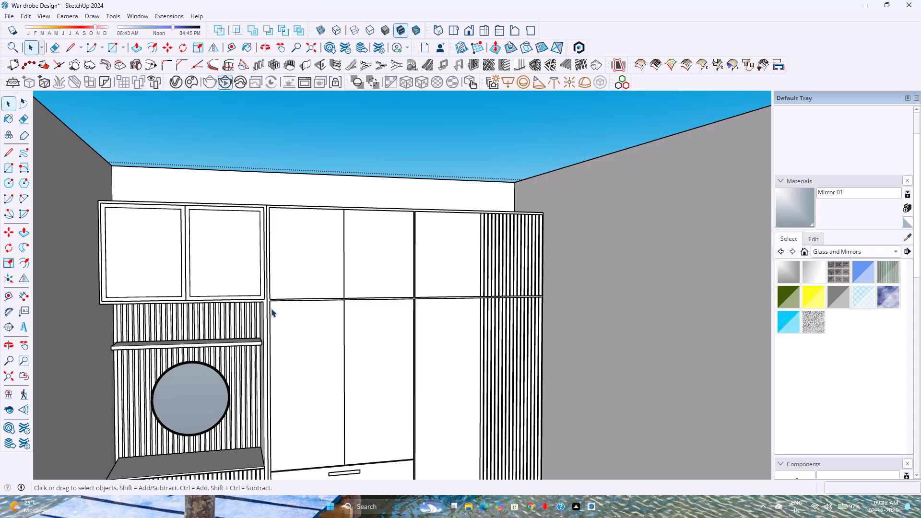
scroll(267, 320, up, 4)
scroll(267, 321, down, 10)
scroll(229, 403, up, 3)
scroll(281, 384, up, 7)
middle_drag(297, 377, 176, 463)
middle_drag(183, 465, 354, 402)
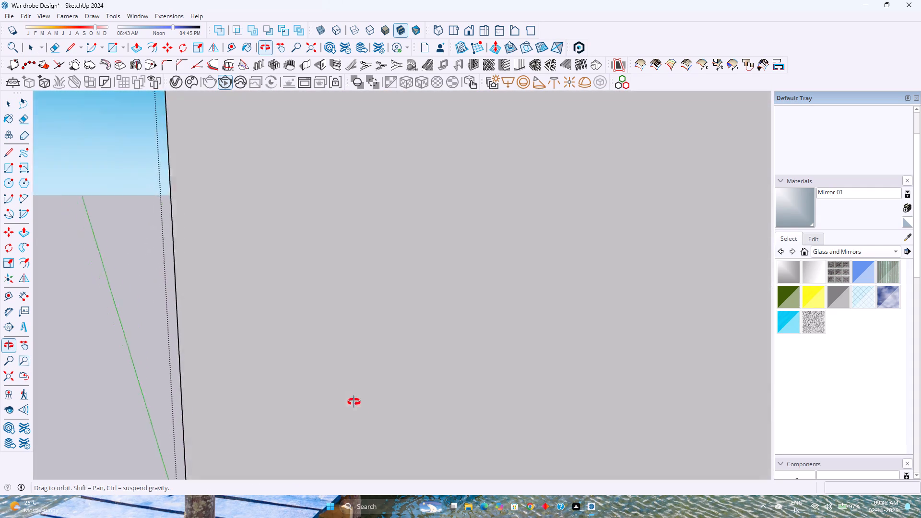
middle_drag(354, 402, 337, 387)
middle_drag(335, 386, 210, 379)
click(7, 380)
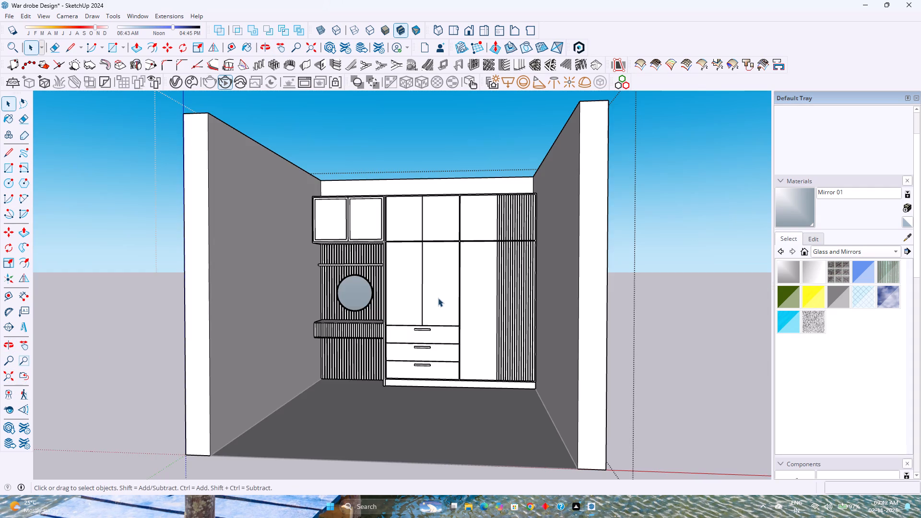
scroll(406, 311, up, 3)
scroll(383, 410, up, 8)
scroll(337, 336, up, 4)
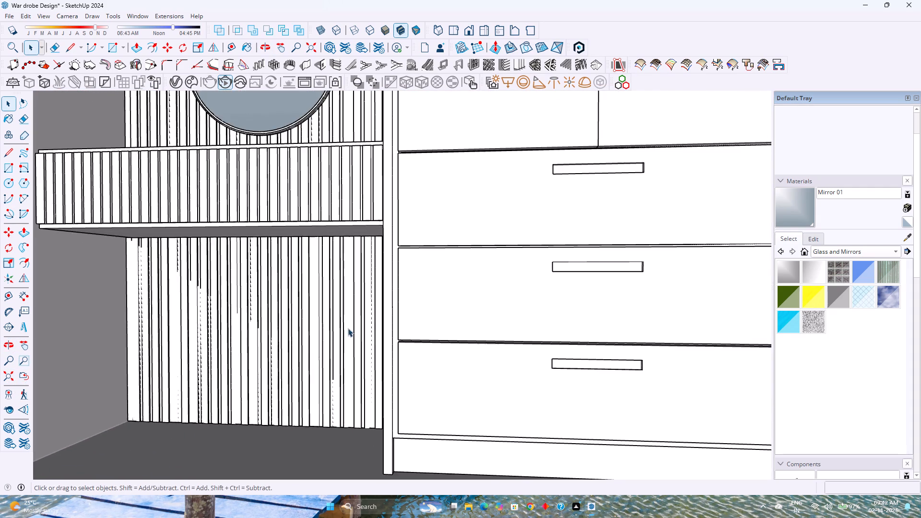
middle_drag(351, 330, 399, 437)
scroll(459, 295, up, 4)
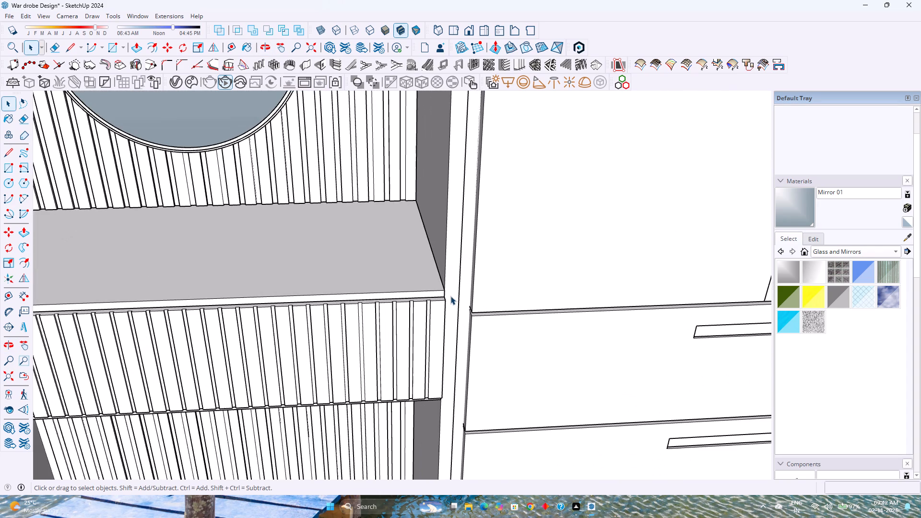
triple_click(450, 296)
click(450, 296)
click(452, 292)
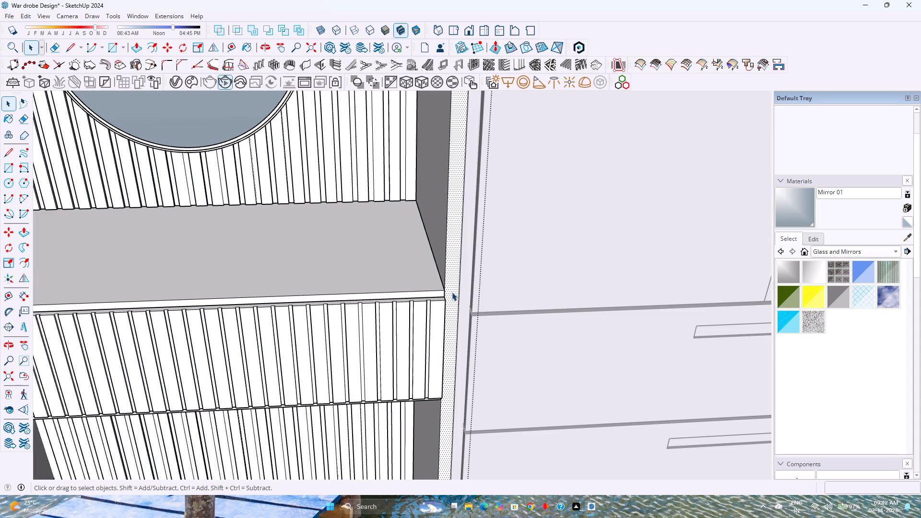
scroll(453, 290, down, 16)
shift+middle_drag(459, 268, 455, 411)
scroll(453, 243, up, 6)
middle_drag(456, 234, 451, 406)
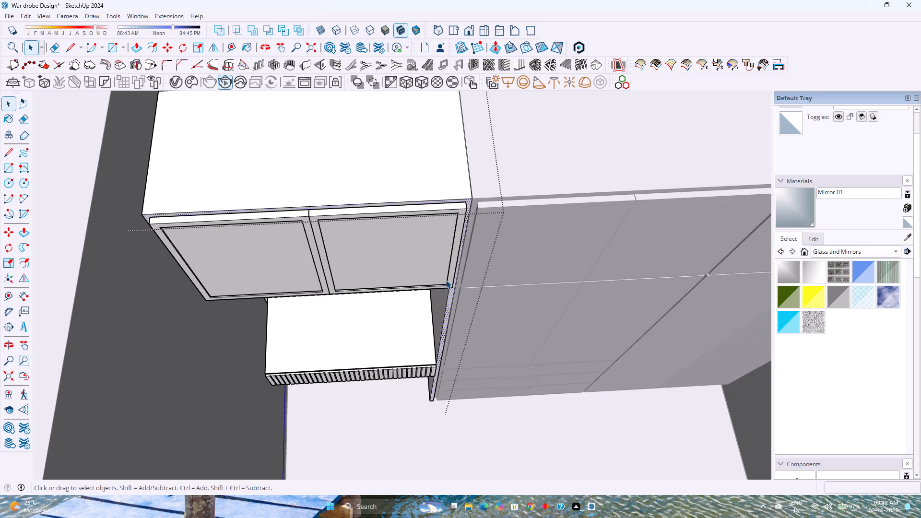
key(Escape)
Paint the inner panel of the overhead cabinet door nearest the wardrobe with Translucent Glass Safety.
scroll(441, 313, down, 1)
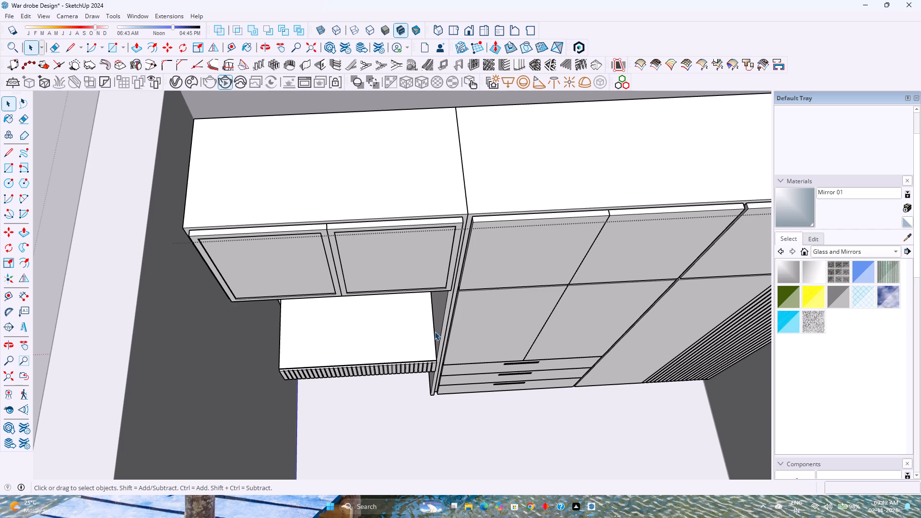
scroll(435, 331, up, 2)
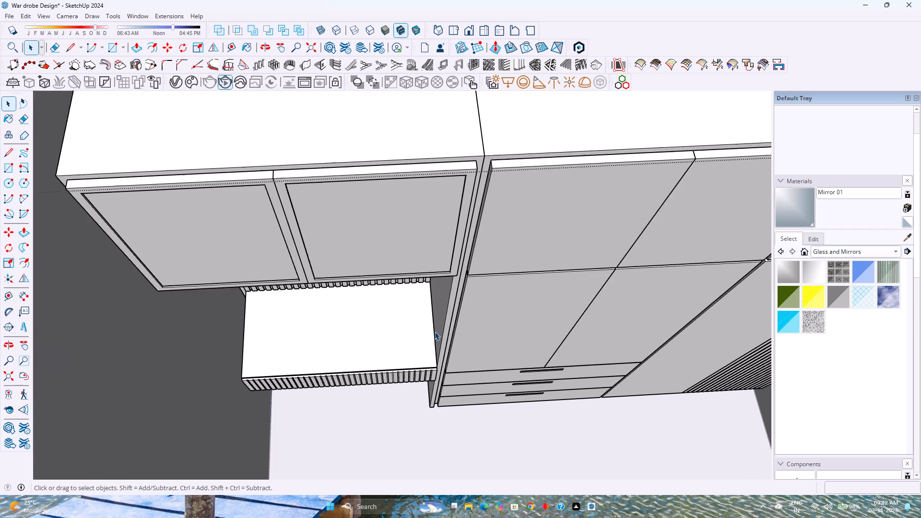
scroll(417, 231, down, 5)
middle_drag(425, 263, 348, 228)
double_click(361, 185)
scroll(361, 184, up, 3)
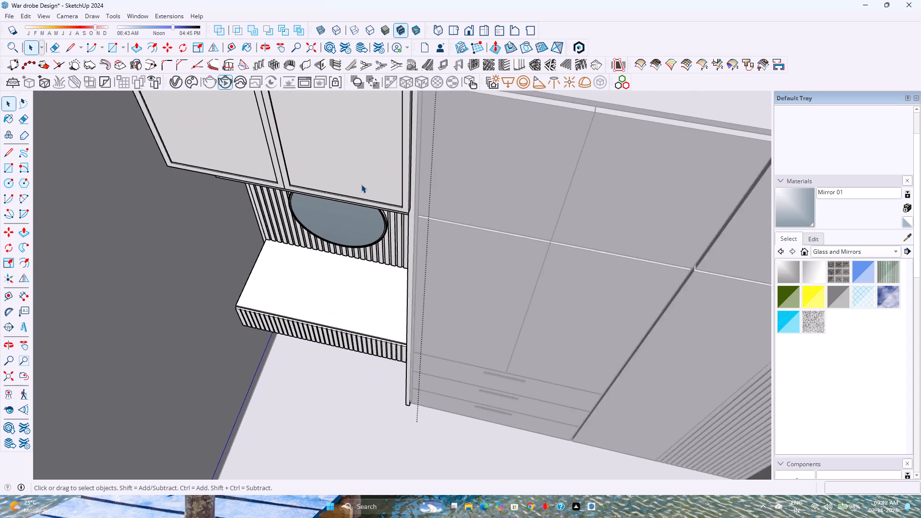
scroll(361, 184, up, 1)
shift+middle_drag(365, 185, 476, 308)
triple_click(460, 268)
click(460, 268)
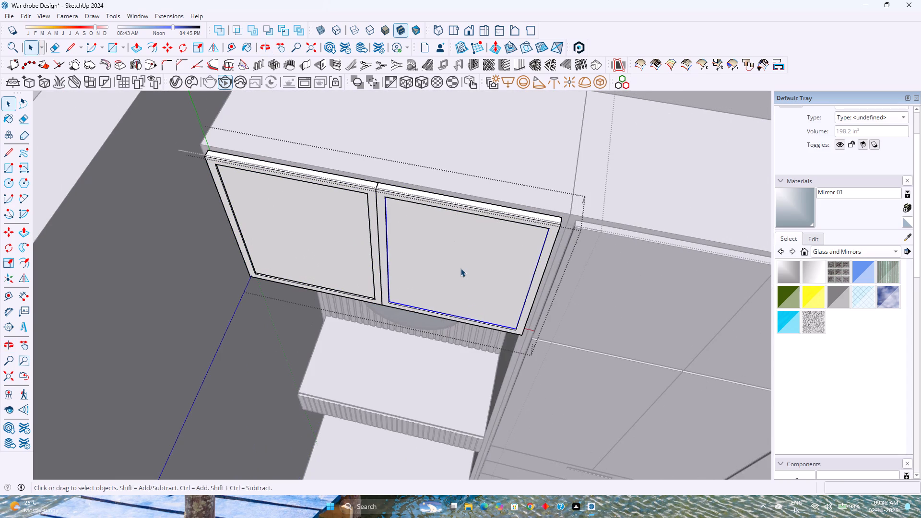
click(860, 277)
click(863, 292)
click(473, 287)
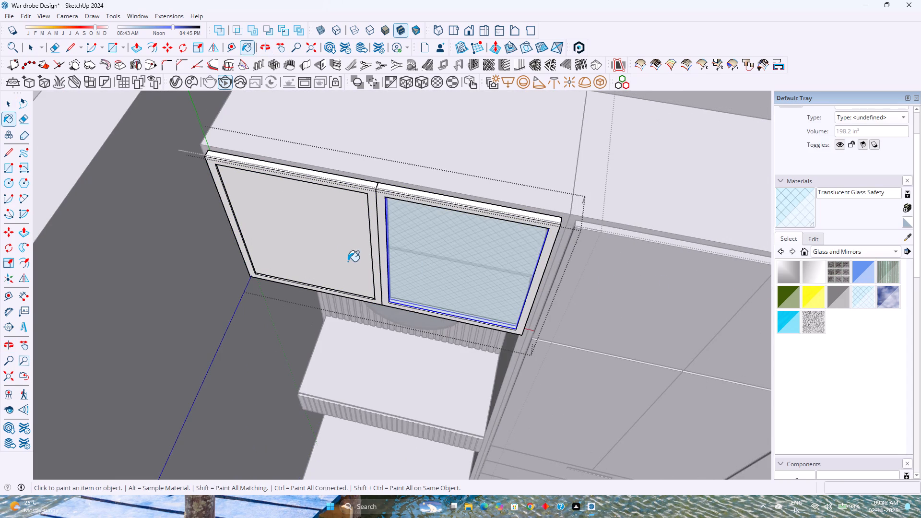
Paint the inner panel of the other overhead cabinet door with Translucent Glass Safety.
click(337, 259)
Adjust the Translucent Glass Safety colour to hue 205, saturation 34 and lightness 90, and stop painting.
shift+middle_drag(394, 264, 406, 362)
middle_drag(398, 373, 332, 265)
scroll(332, 263, down, 4)
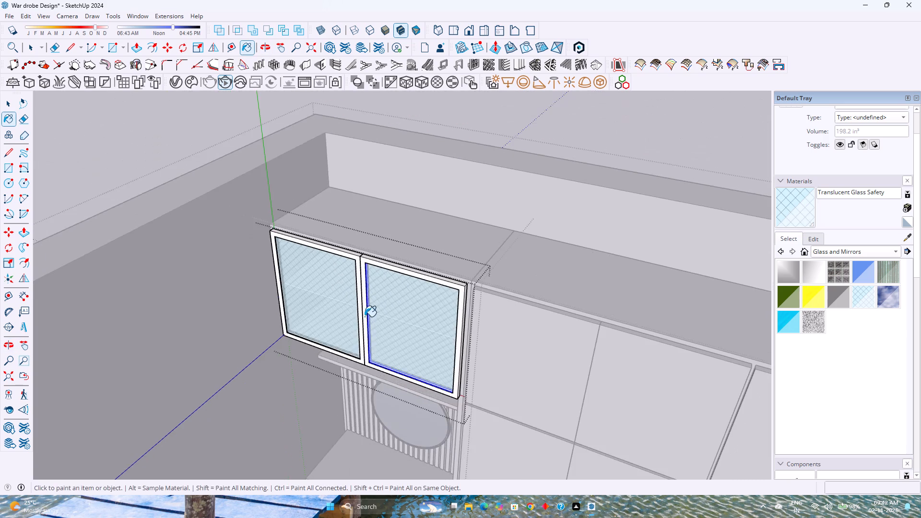
middle_drag(365, 317, 392, 242)
scroll(470, 212, up, 3)
shift+middle_drag(485, 231, 446, 338)
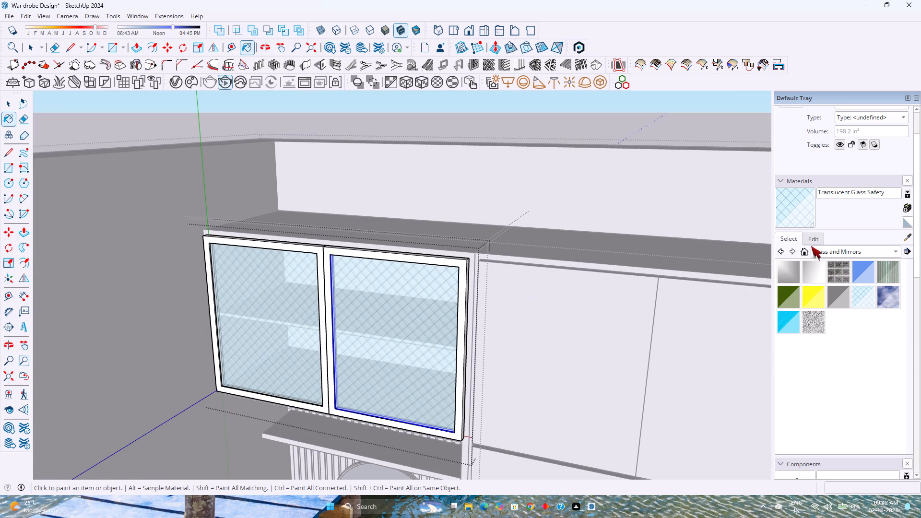
click(811, 241)
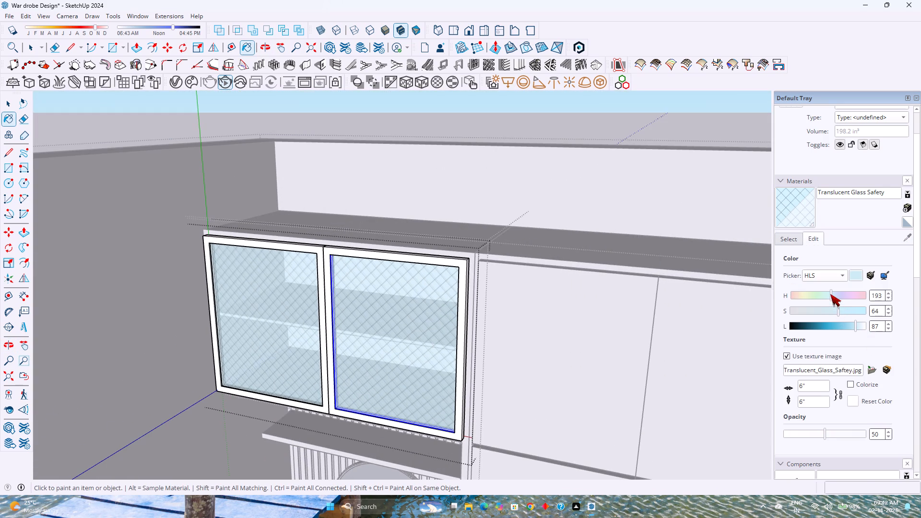
scroll(830, 294, up, 1)
scroll(827, 304, down, 1)
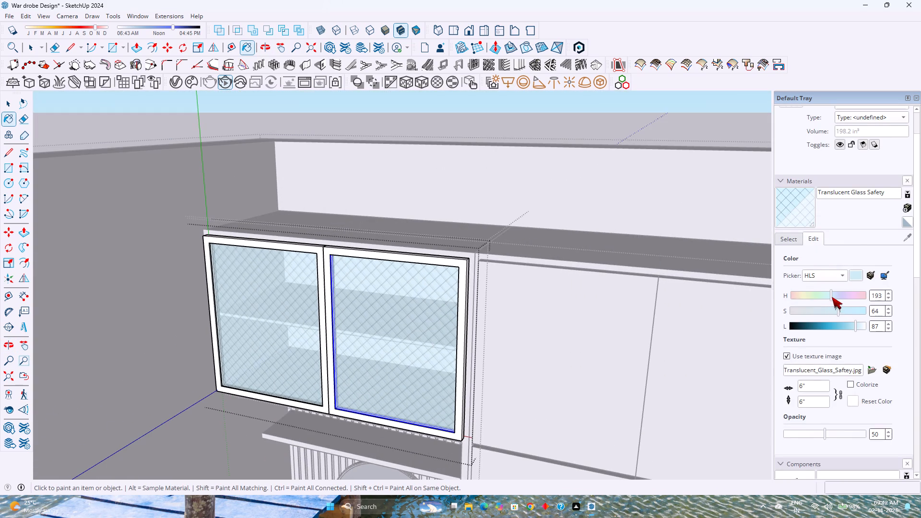
click(832, 297)
scroll(832, 297, up, 3)
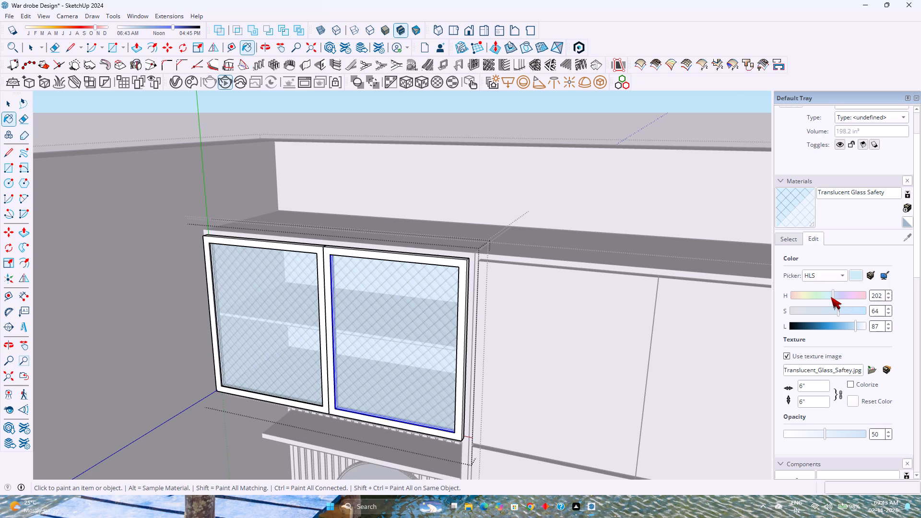
scroll(831, 297, up, 4)
scroll(839, 310, down, 13)
scroll(855, 323, up, 3)
scroll(855, 323, down, 1)
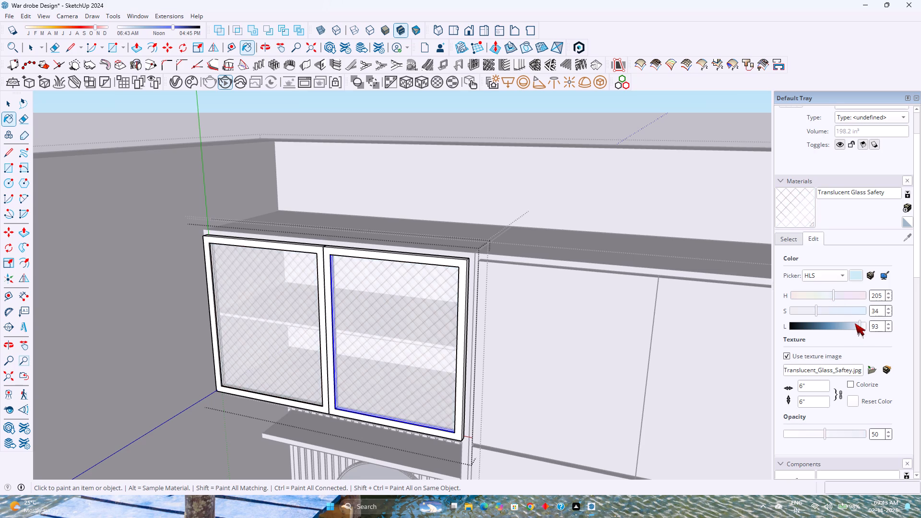
scroll(855, 323, down, 1)
scroll(855, 321, up, 1)
scroll(855, 321, down, 1)
click(445, 359)
key(space)
key(Escape)
Set the Translucent Glass Safety texture size to 3" wide by 3" high.
scroll(373, 363, down, 2)
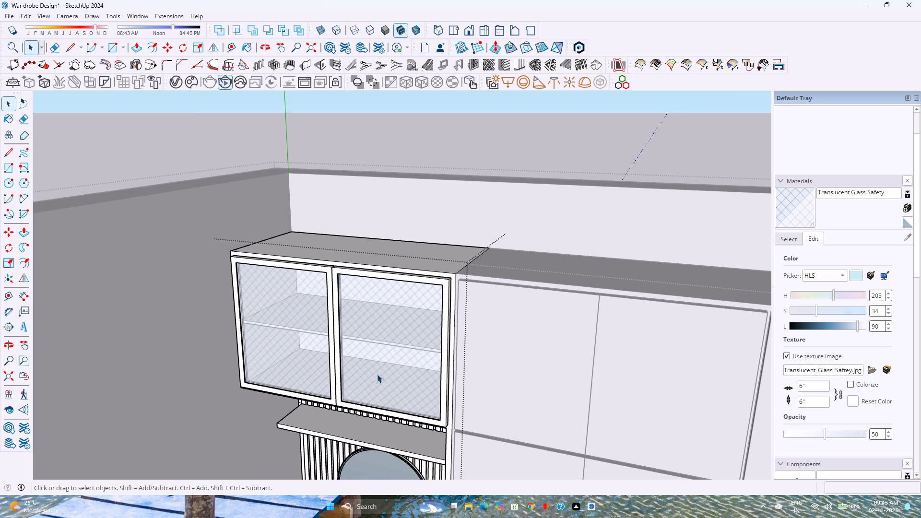
scroll(384, 375, down, 3)
shift+middle_drag(391, 389, 414, 357)
scroll(416, 356, down, 3)
middle_drag(420, 386, 461, 339)
middle_click(461, 339)
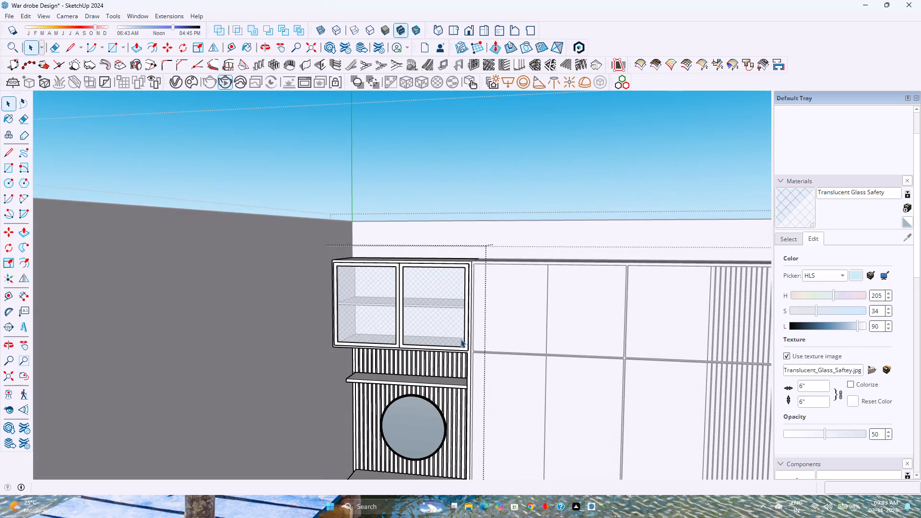
scroll(460, 340, up, 12)
scroll(460, 341, down, 4)
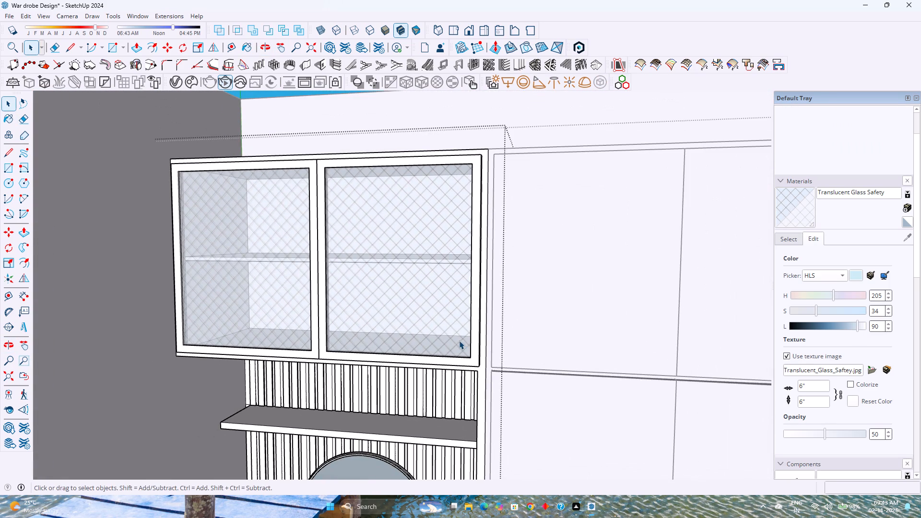
click(801, 386)
key(BackSpace)
key(3)
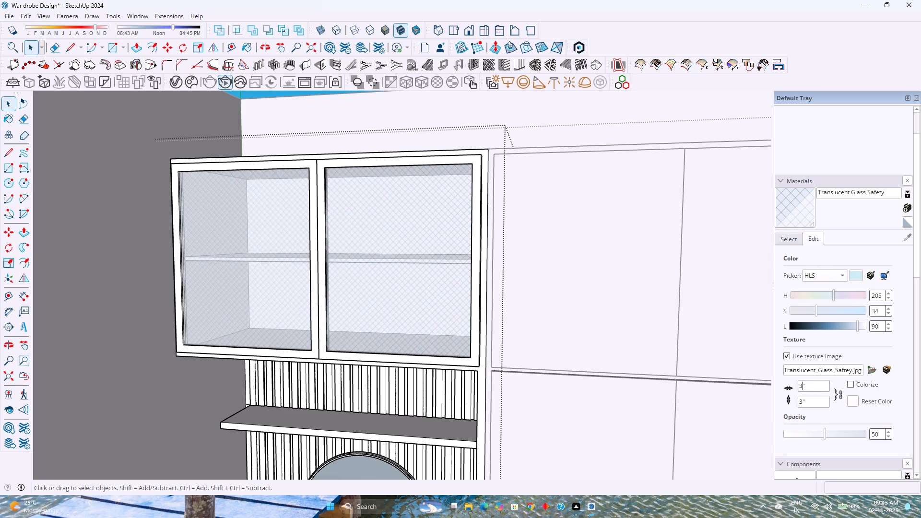
key(space)
key(Escape)
Leave the dressing unit group and save the model.
scroll(449, 339, down, 8)
middle_drag(424, 338, 468, 321)
scroll(468, 321, down, 5)
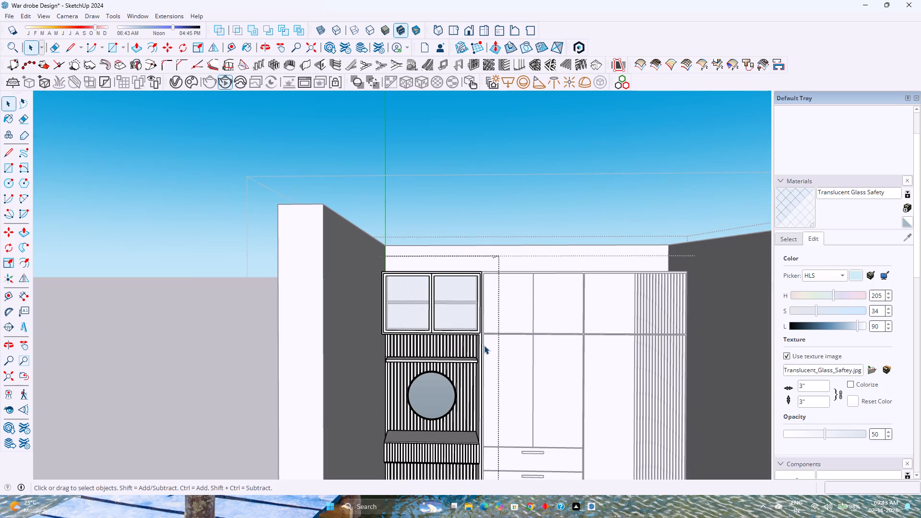
key(Escape)
scroll(484, 345, down, 4)
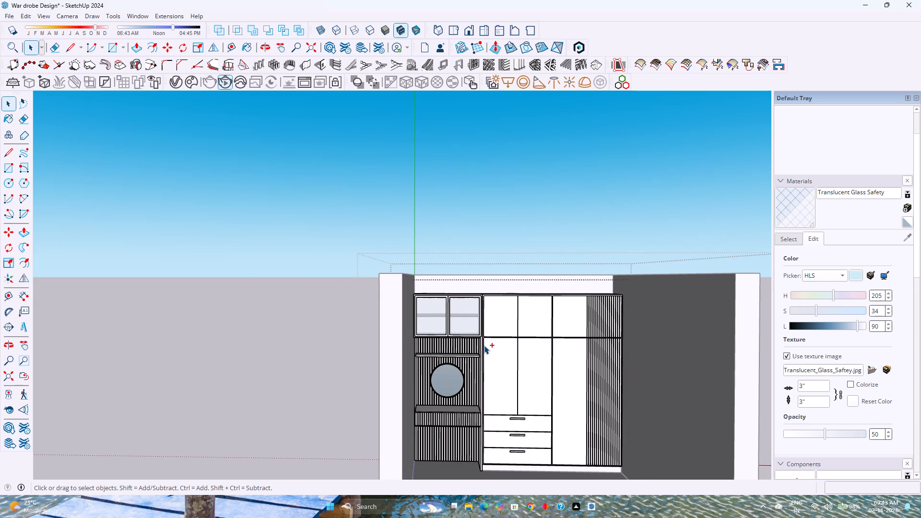
key(ctrl+s)
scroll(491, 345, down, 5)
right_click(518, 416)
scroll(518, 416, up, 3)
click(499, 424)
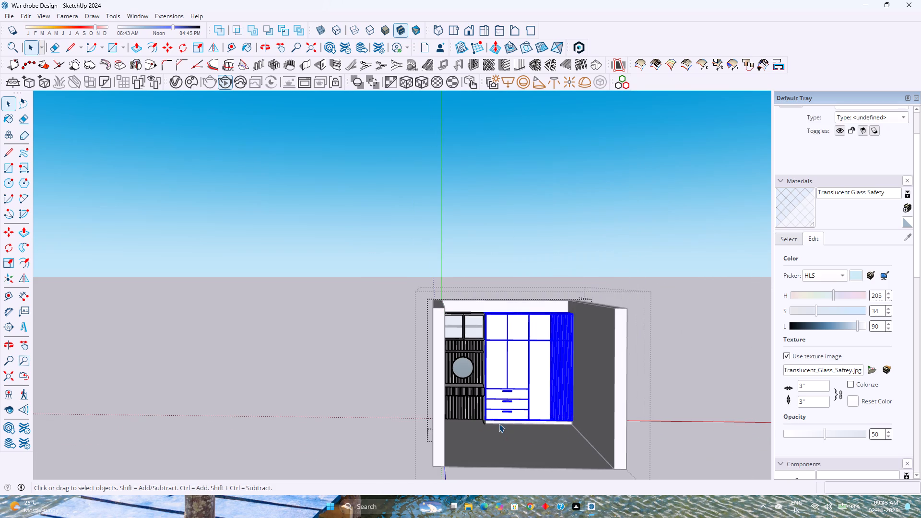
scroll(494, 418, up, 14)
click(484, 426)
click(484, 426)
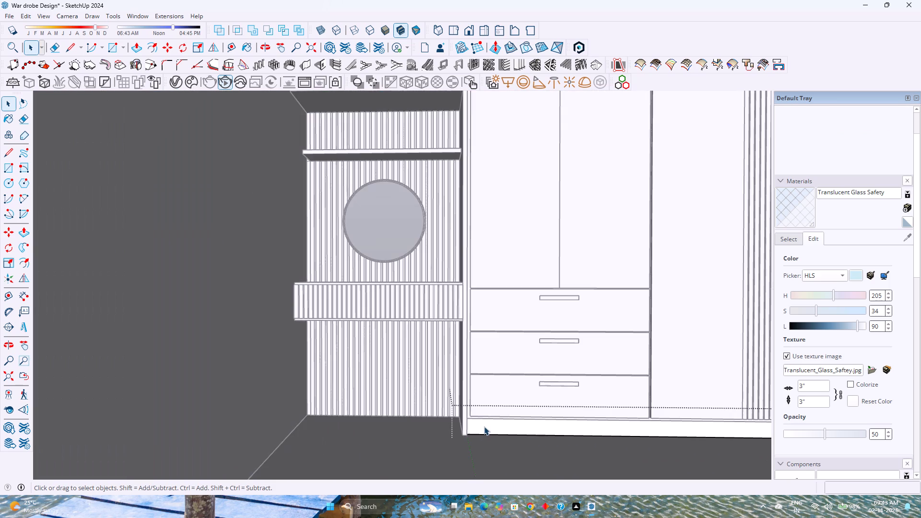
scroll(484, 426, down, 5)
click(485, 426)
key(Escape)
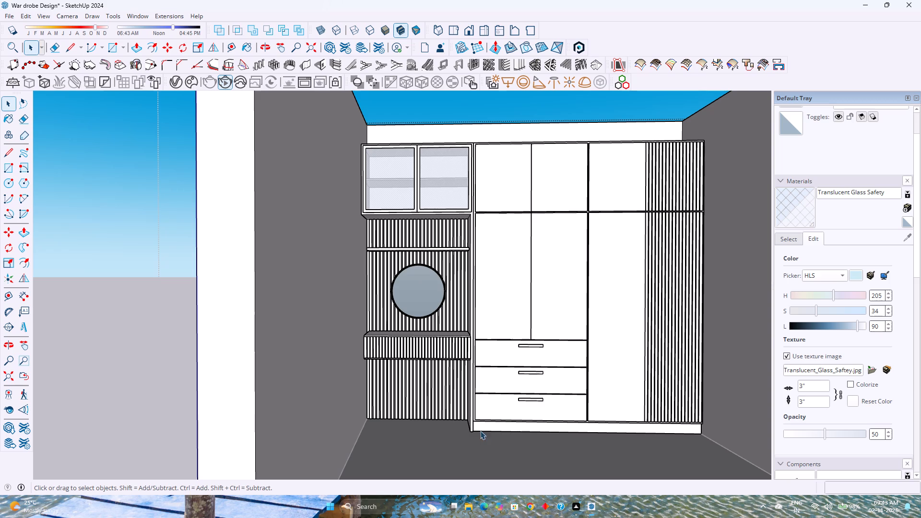
Select the plinth together with the wardrobe and dressing unit, and make them one group.
click(496, 425)
scroll(500, 435, up, 4)
middle_drag(515, 437, 353, 396)
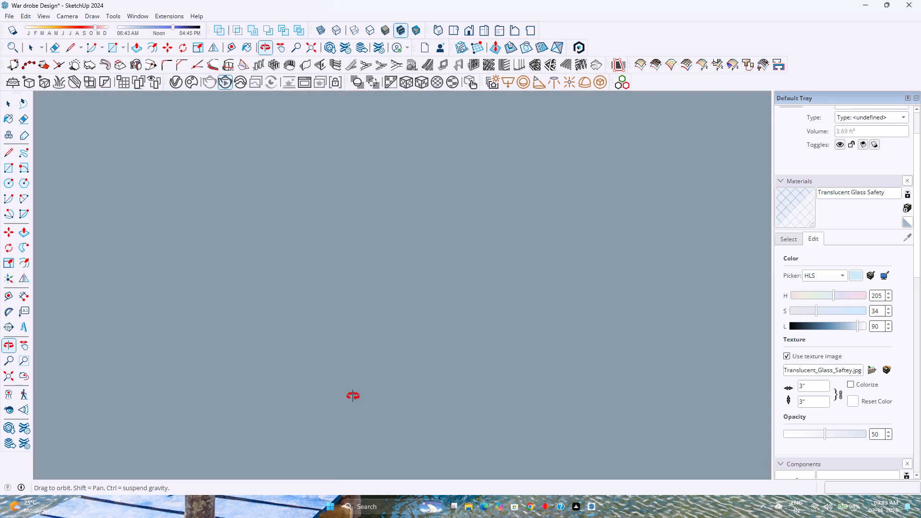
middle_drag(353, 396, 576, 424)
scroll(576, 424, down, 9)
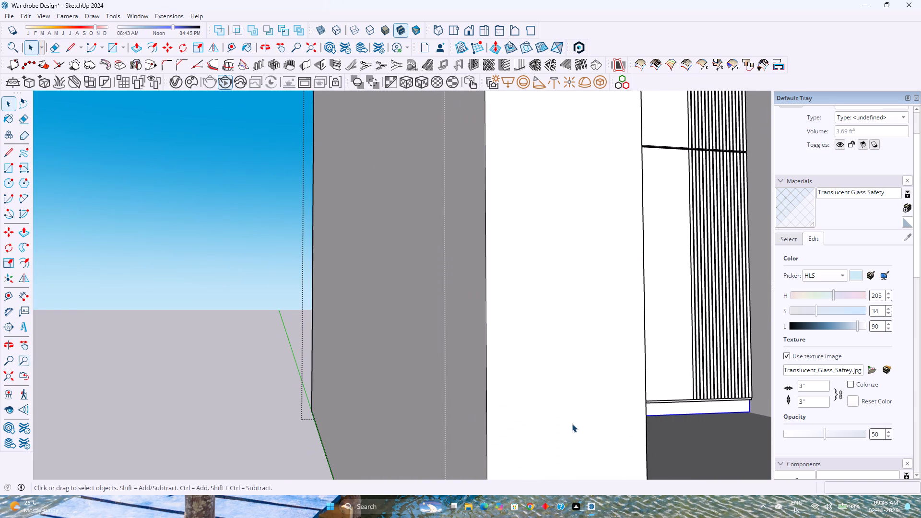
shift+middle_click(643, 403)
shift+middle_click(643, 403)
shift+middle_drag(640, 404, 489, 446)
shift+middle_click(488, 446)
shift+middle_click(488, 446)
scroll(488, 446, down, 6)
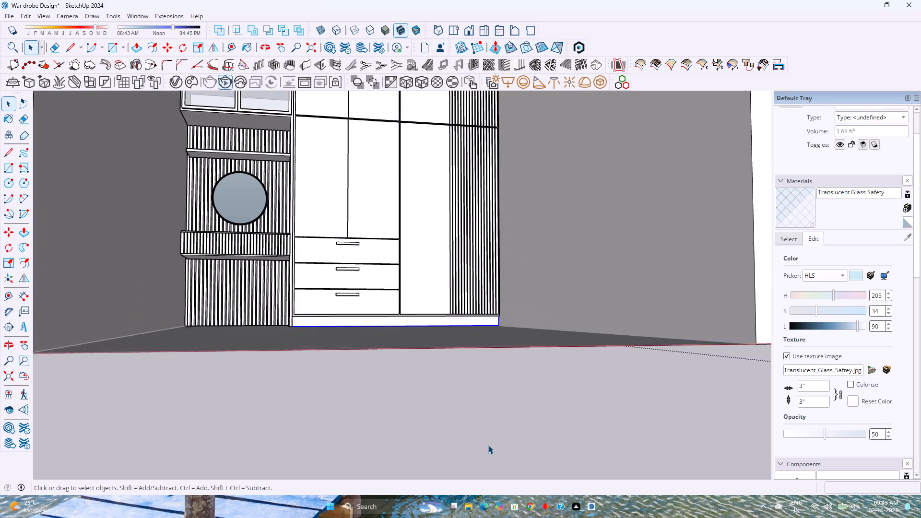
scroll(488, 445, down, 7)
ctrl+click(309, 337)
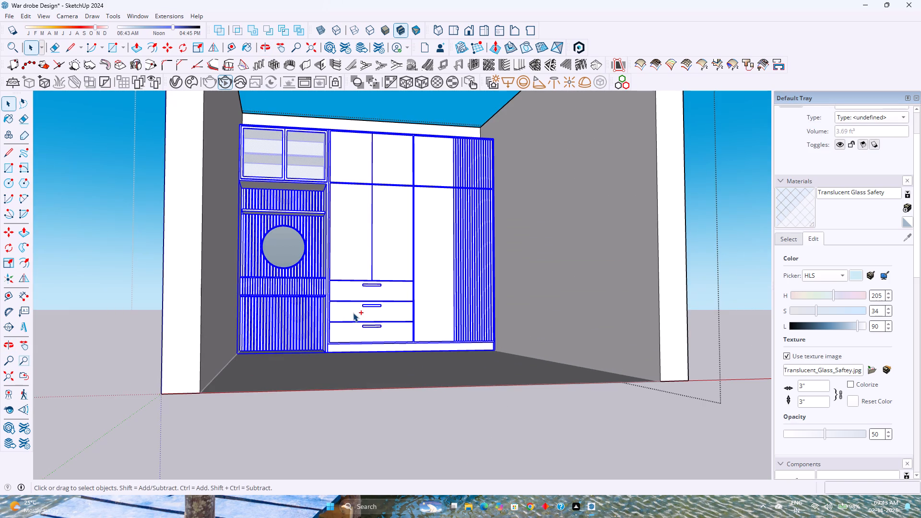
right_click(354, 313)
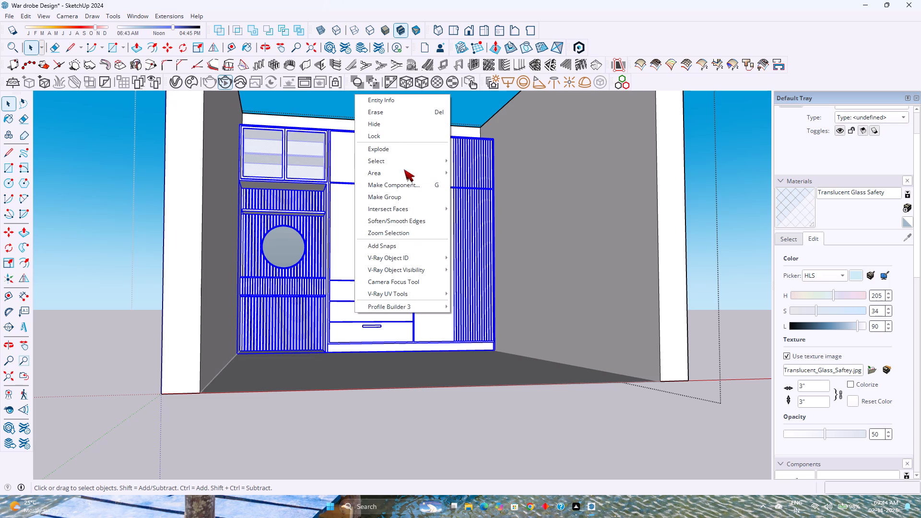
click(405, 194)
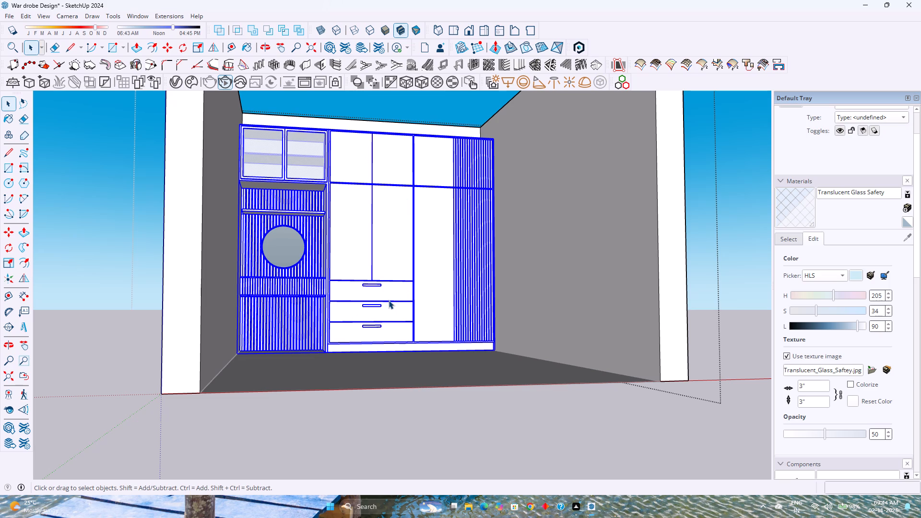
Open the new group and examine the plinth, wardrobe and dressing unit from several angles, including from below.
double_click(389, 300)
scroll(351, 333, up, 6)
middle_drag(340, 363, 333, 358)
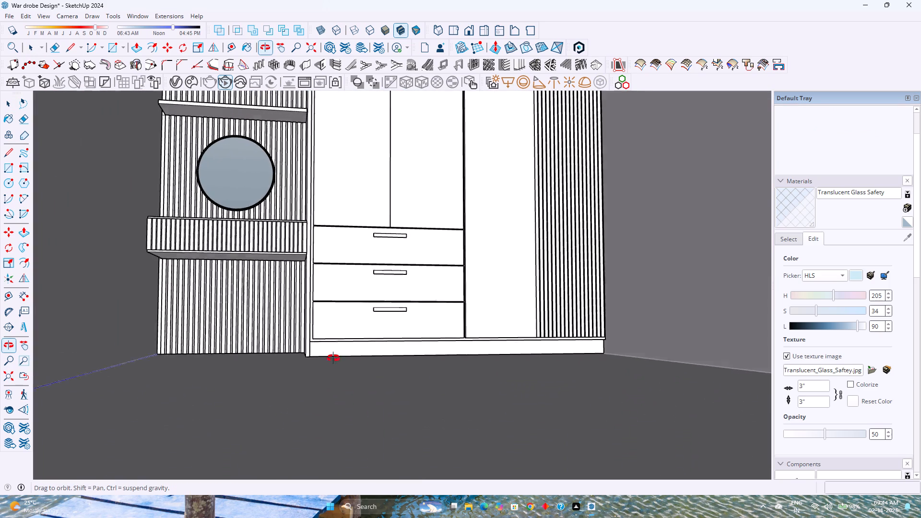
middle_drag(333, 358, 587, 286)
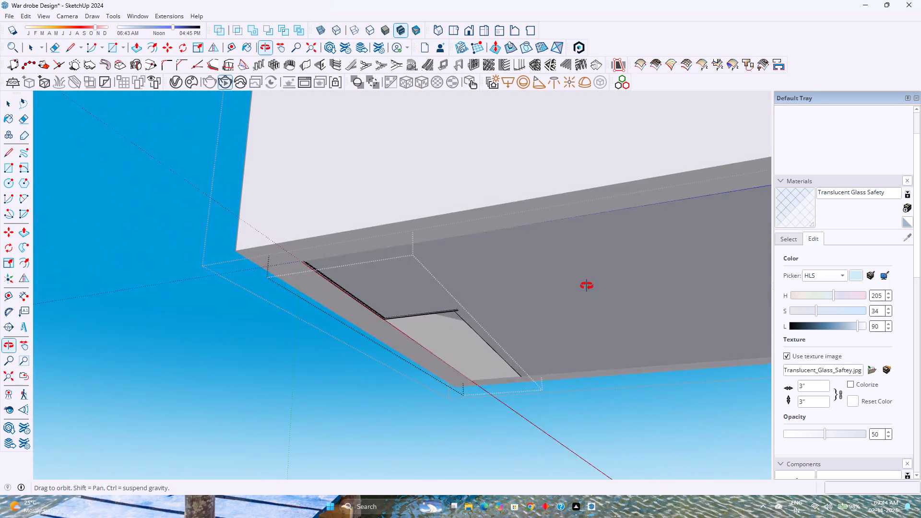
middle_drag(587, 286, 212, 426)
middle_drag(211, 429, 209, 459)
middle_click(209, 464)
middle_drag(282, 482, 370, 459)
scroll(345, 429, down, 5)
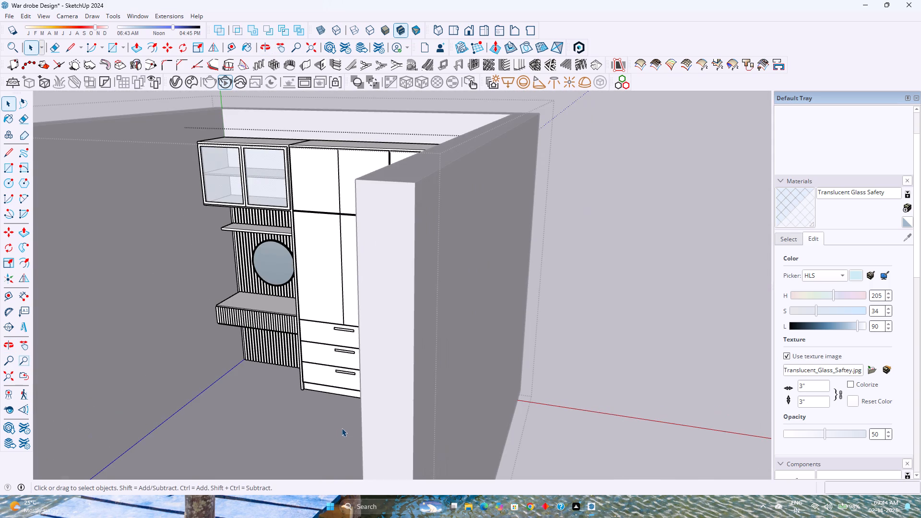
shift+middle_drag(278, 416, 472, 431)
shift+middle_click(472, 431)
double_click(515, 354)
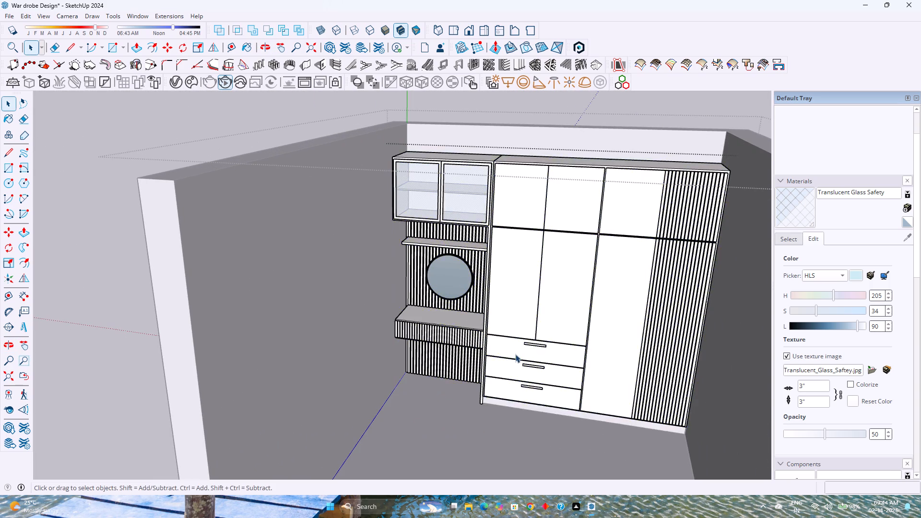
scroll(498, 357, up, 3)
middle_drag(495, 358, 540, 425)
scroll(530, 413, down, 3)
middle_drag(528, 420, 498, 354)
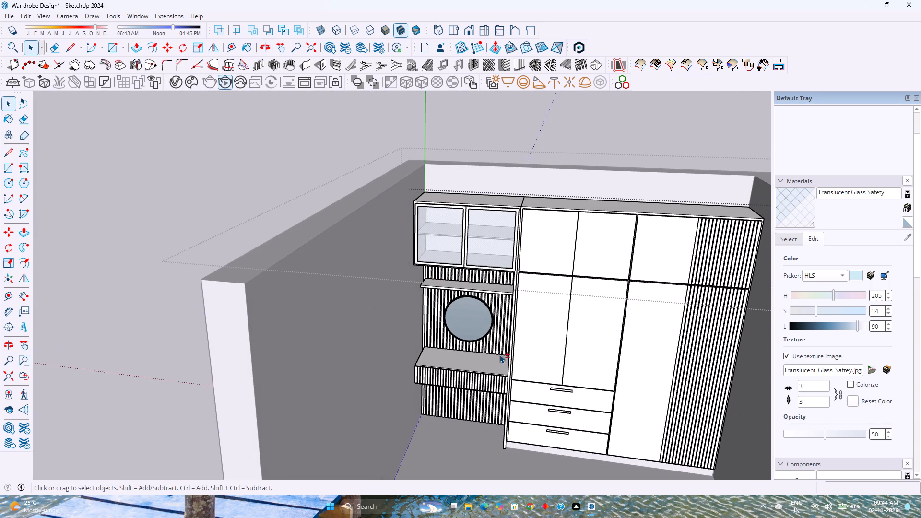
shift+middle_drag(538, 392, 516, 342)
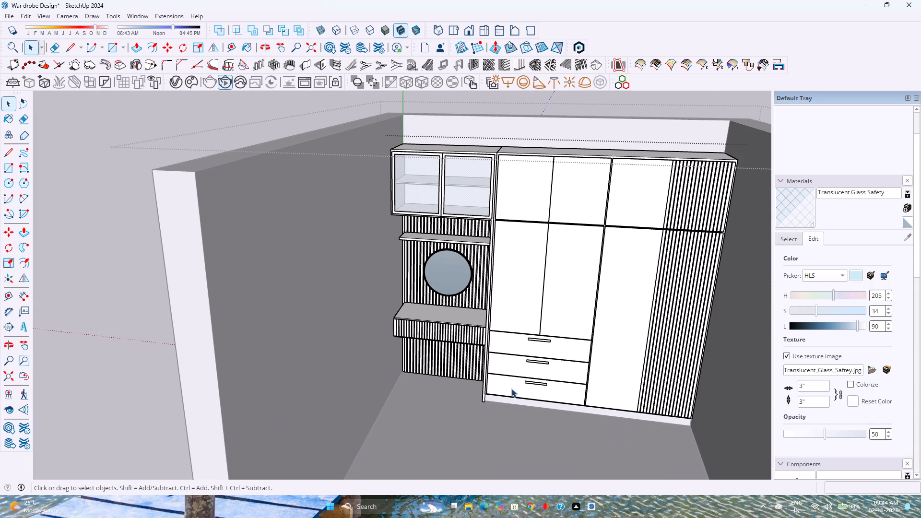
scroll(510, 402, up, 3)
click(510, 402)
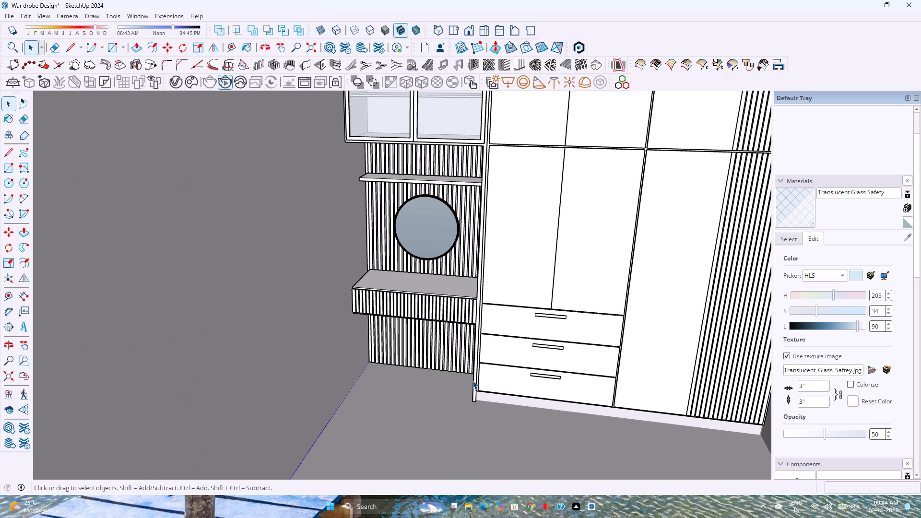
Search the 3D Warehouse for "vanity chair".
scroll(472, 380, down, 6)
shift+middle_drag(474, 375, 390, 425)
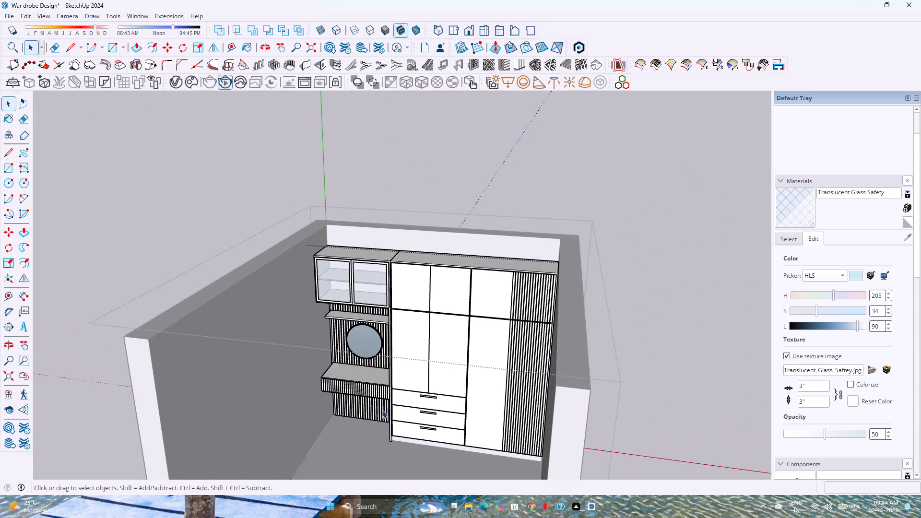
middle_drag(382, 410, 423, 394)
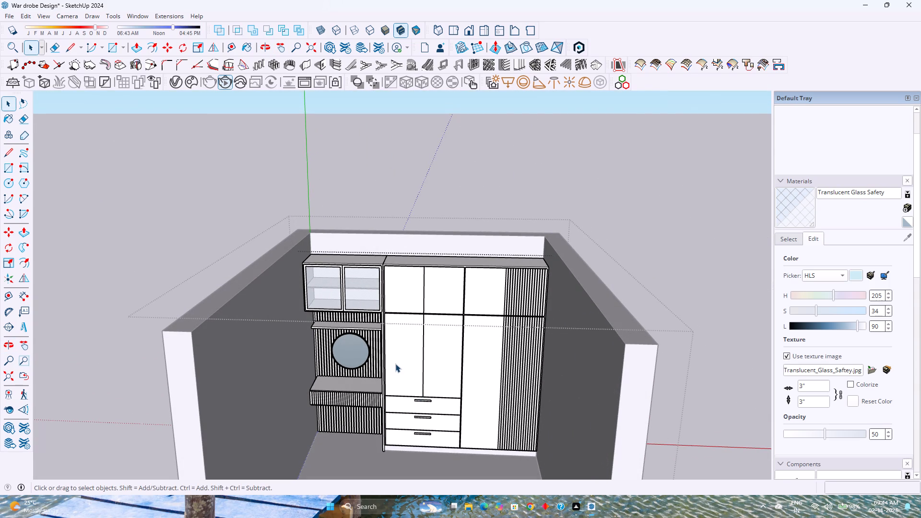
click(132, 19)
click(161, 84)
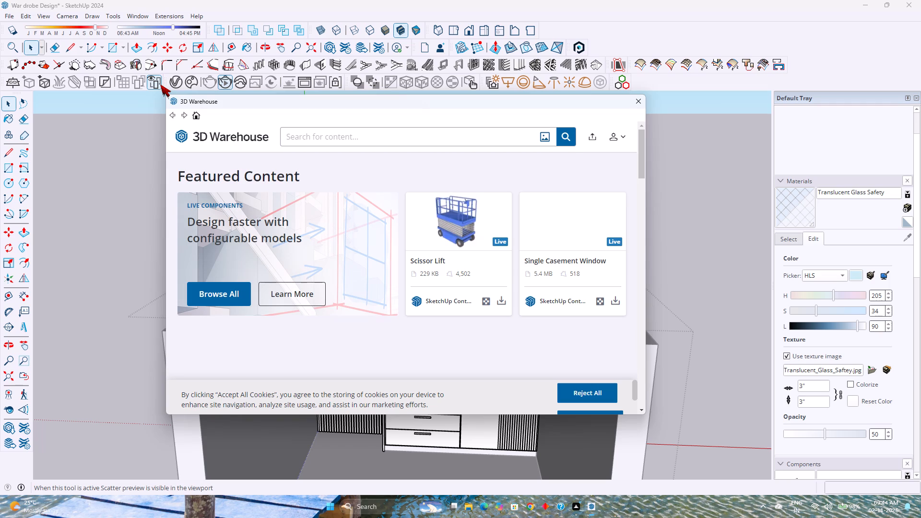
click(344, 136)
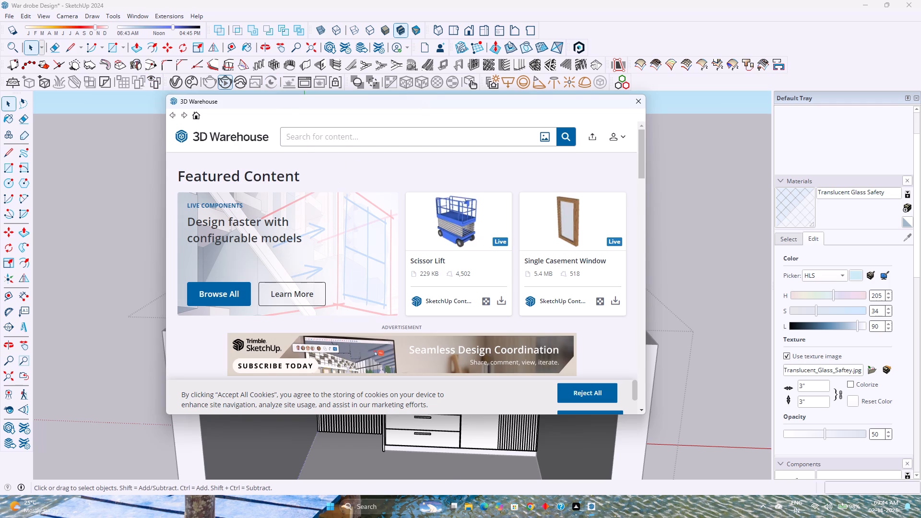
text(vanity chair)
key(Return)
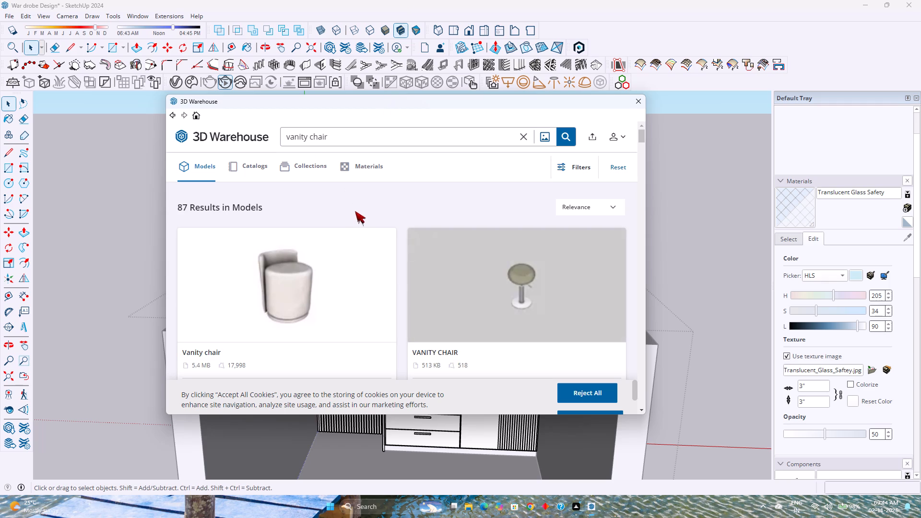
Browse the vanity chair results for a seat that suits the dressing unit.
scroll(394, 273, down, 6)
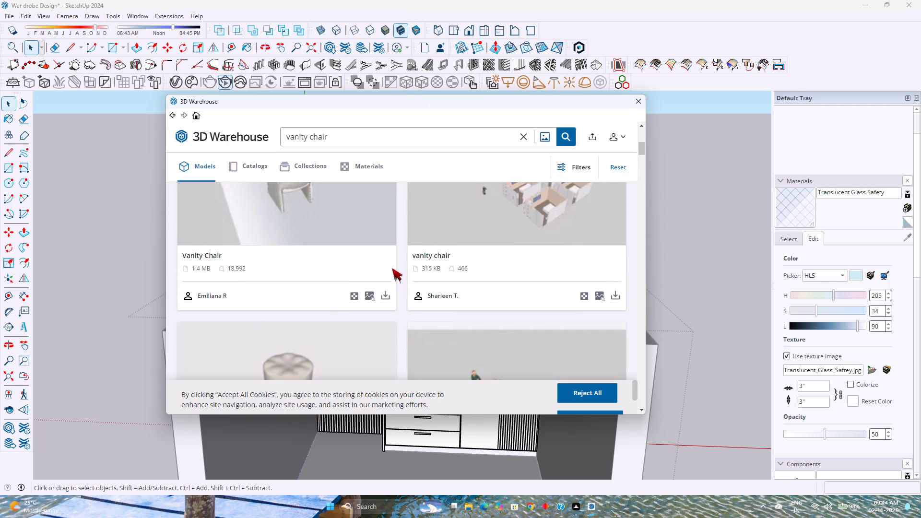
scroll(392, 268, down, 3)
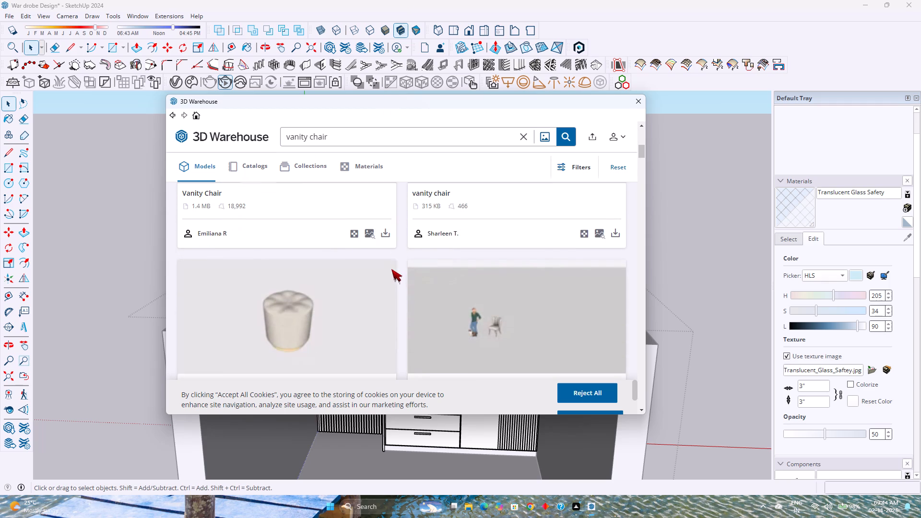
scroll(391, 269, down, 7)
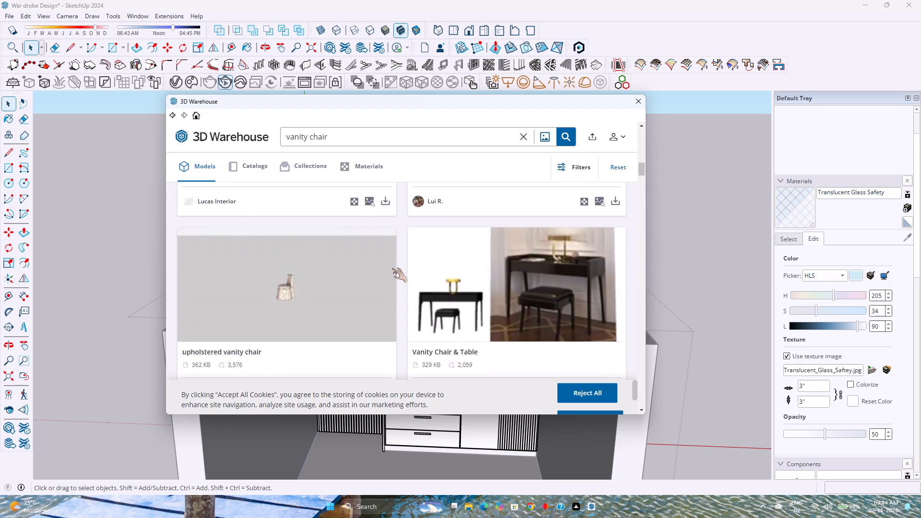
scroll(392, 268, down, 9)
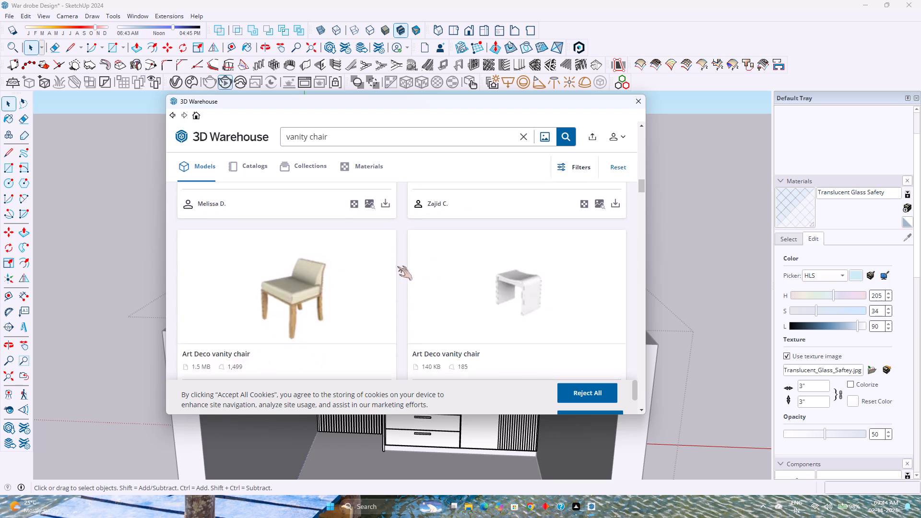
scroll(398, 266, down, 4)
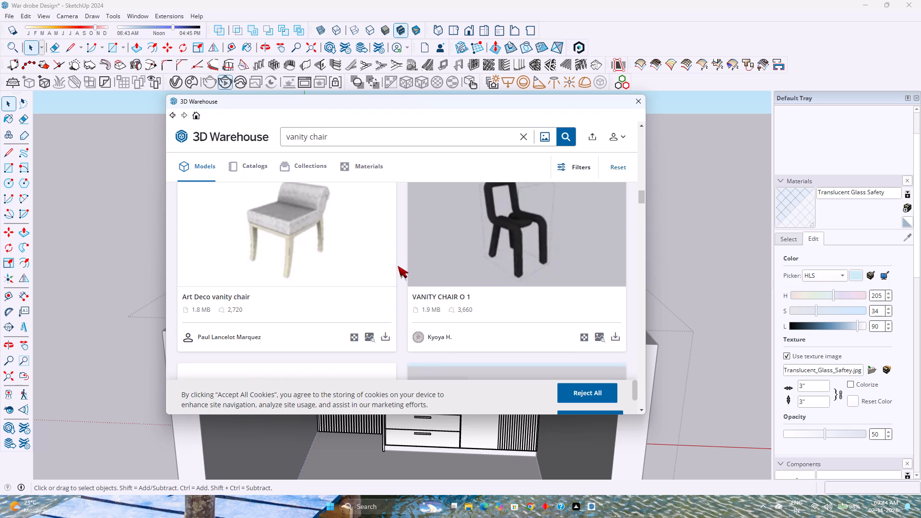
scroll(398, 266, down, 9)
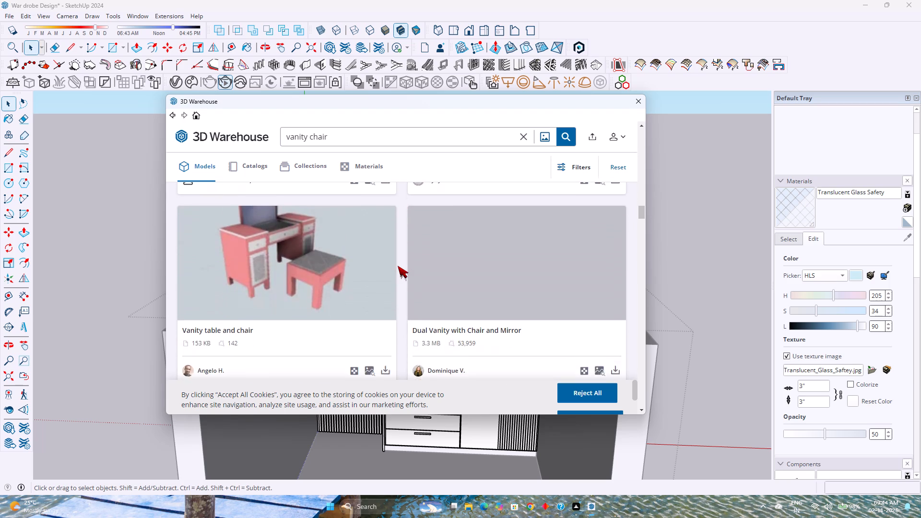
scroll(398, 266, down, 9)
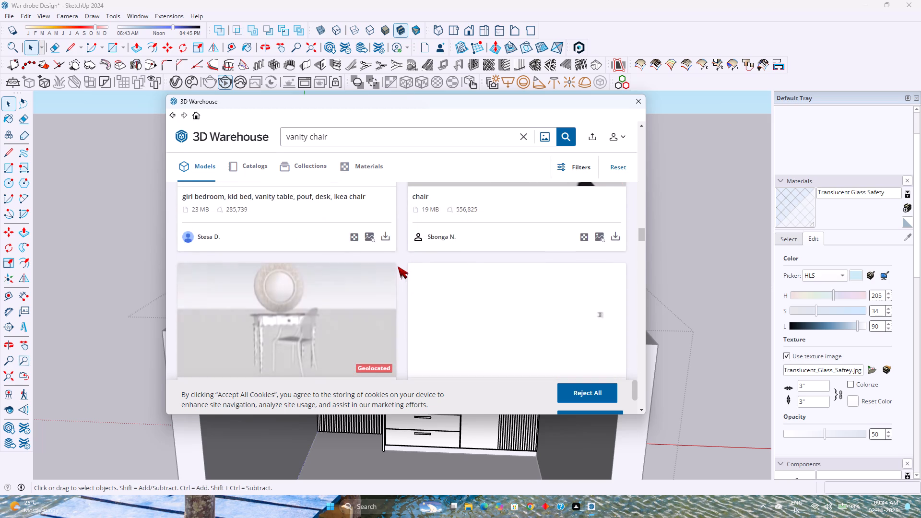
scroll(396, 268, down, 5)
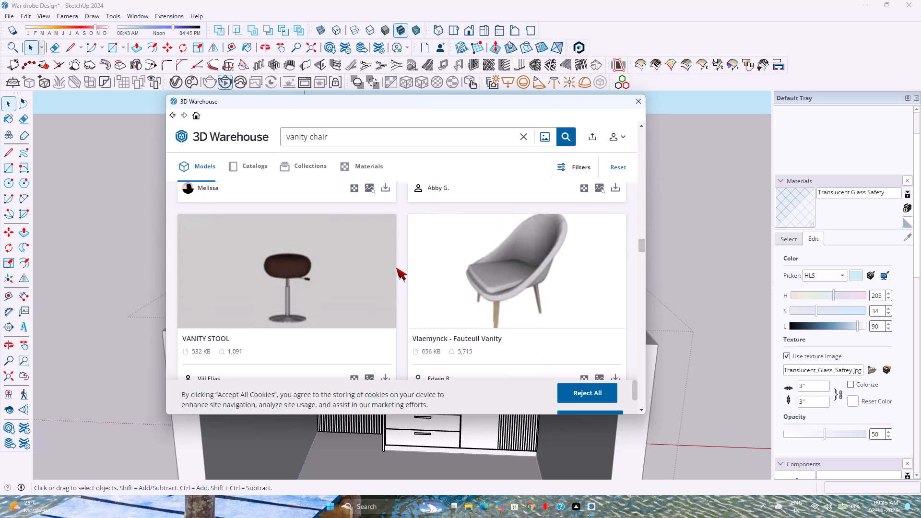
scroll(396, 268, down, 6)
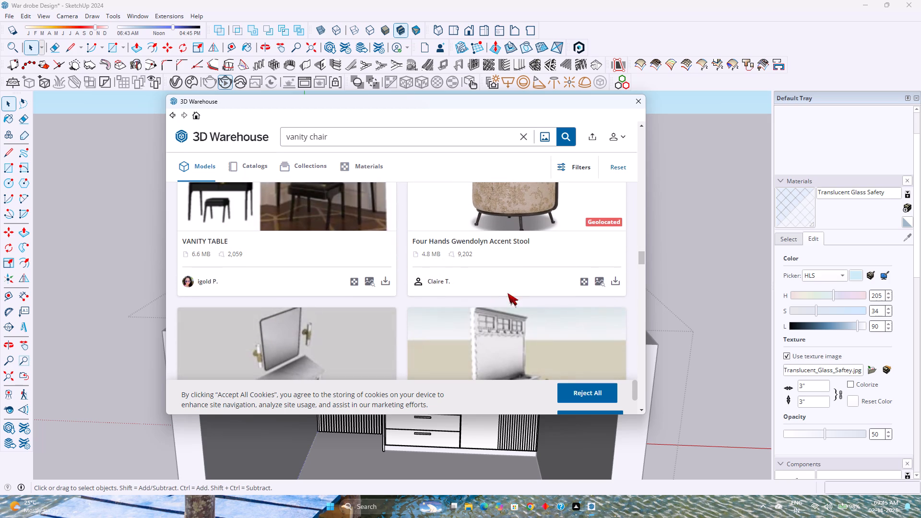
Load the Four Hands Gwendolyn Accent Stool directly into the model and place it on open ground outside the room.
click(614, 279)
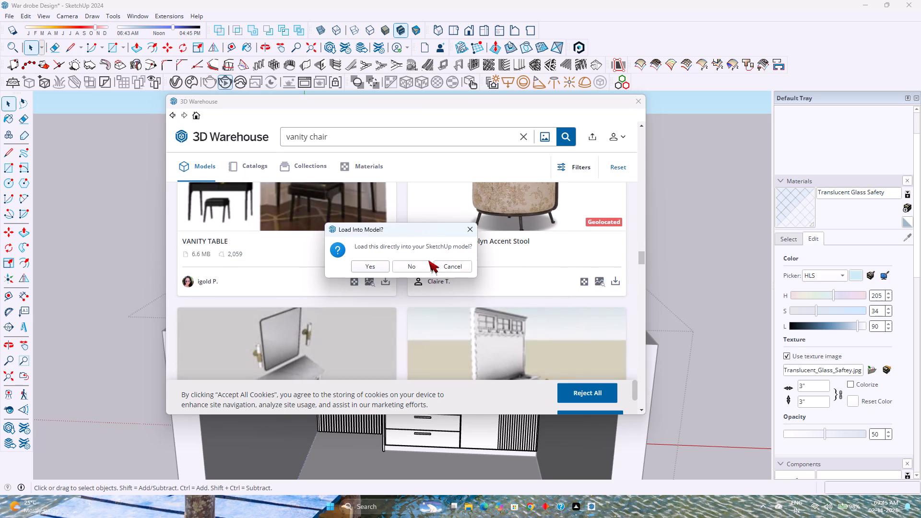
click(362, 267)
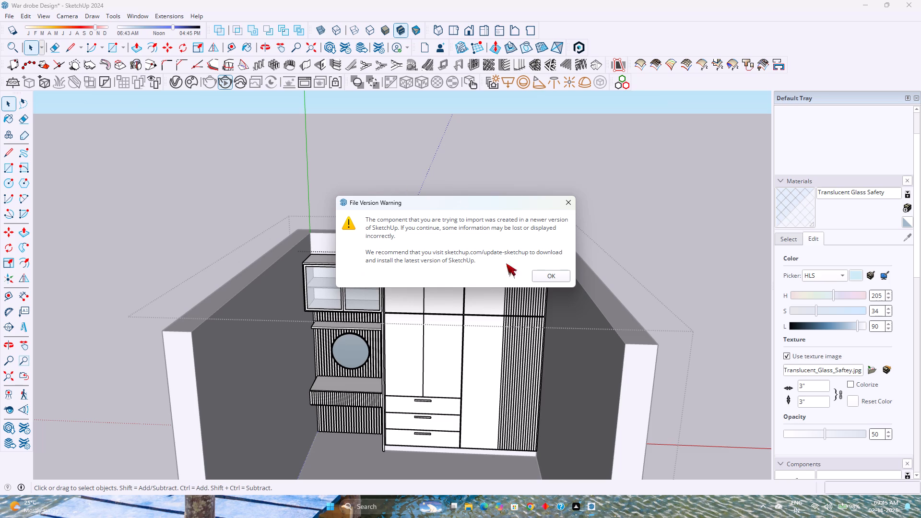
click(547, 275)
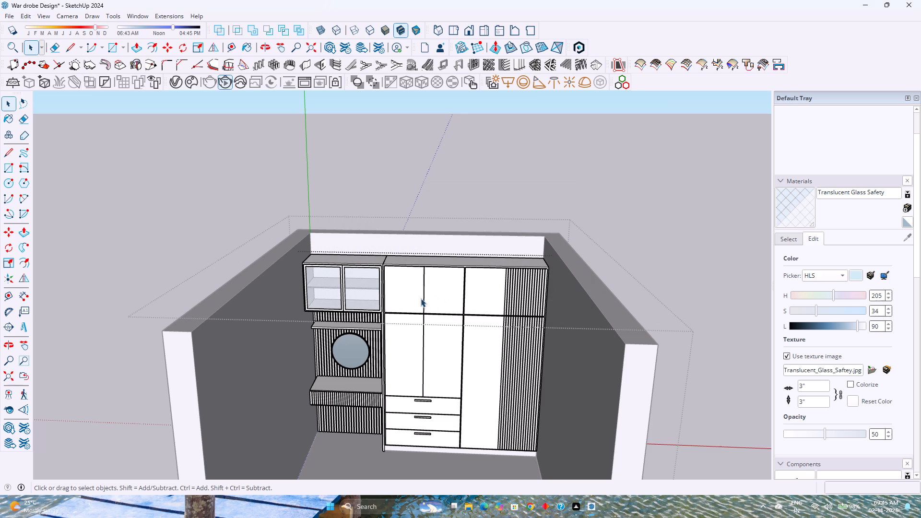
scroll(420, 299, down, 4)
click(288, 369)
Move the stool by its base corner about 49' into the room, onto the floor in front of the dressing unit.
scroll(299, 372, up, 3)
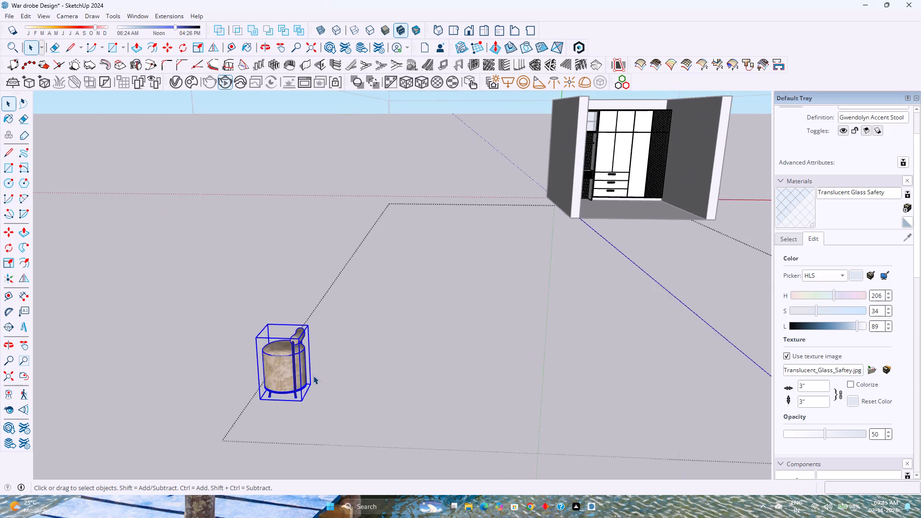
scroll(313, 376, up, 2)
middle_drag(311, 378, 261, 394)
scroll(265, 390, down, 4)
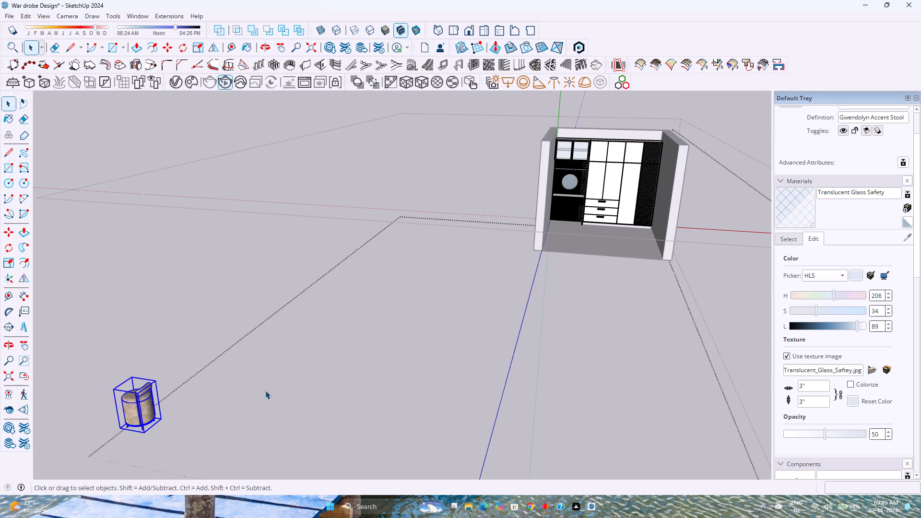
right_click(132, 402)
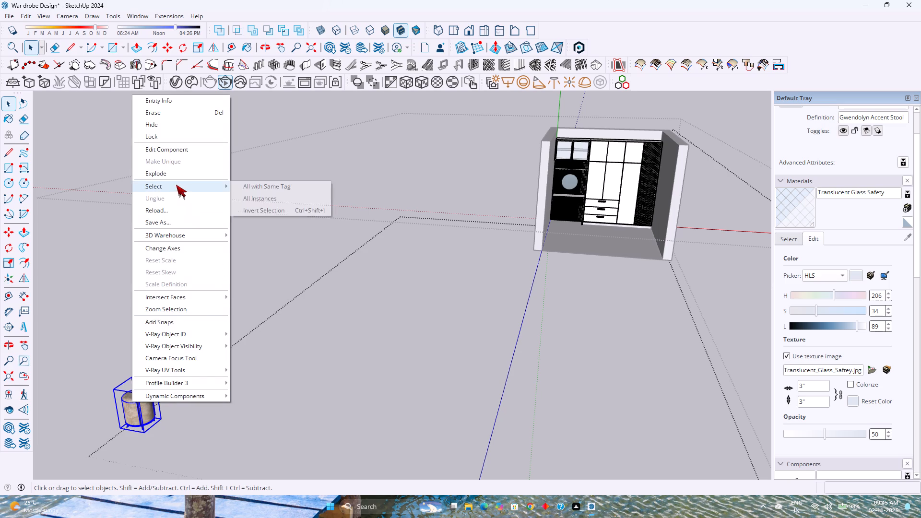
click(269, 208)
click(150, 407)
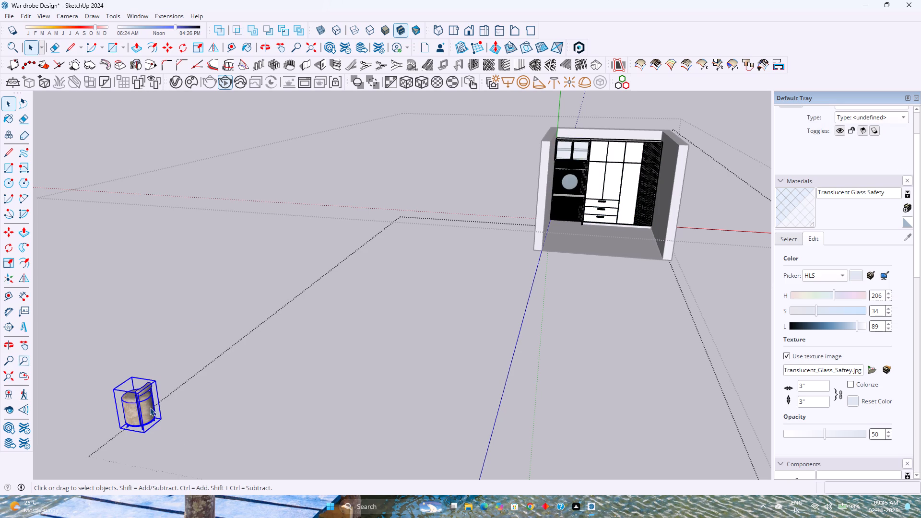
key(m)
click(145, 432)
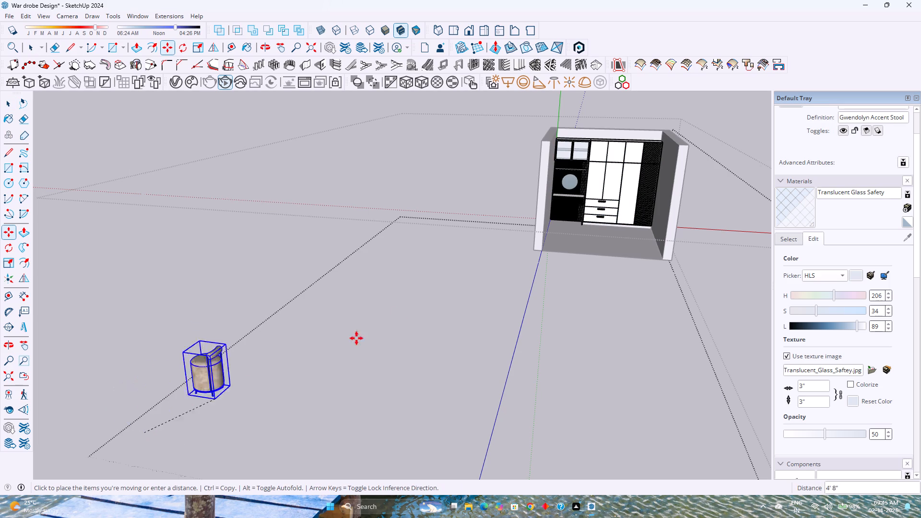
scroll(577, 227, down, 1)
scroll(577, 227, up, 8)
scroll(575, 228, down, 1)
scroll(573, 228, up, 2)
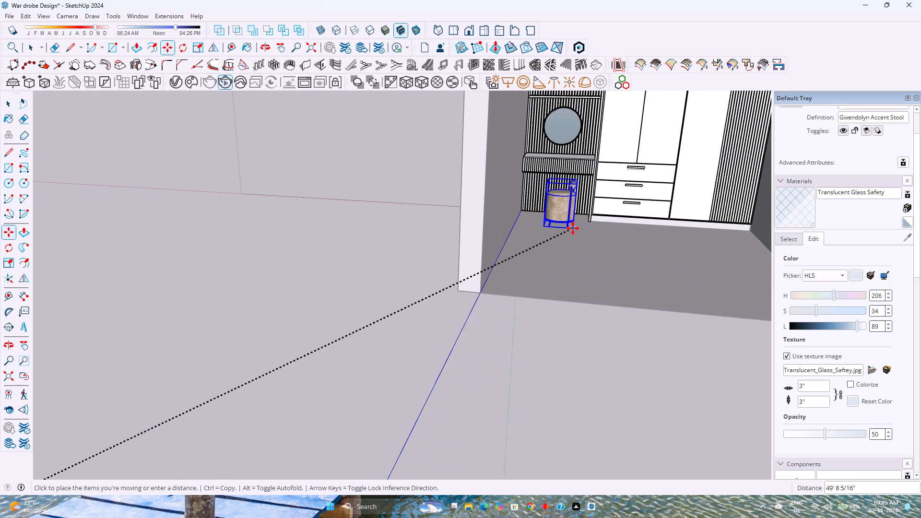
shift+middle_drag(572, 229, 529, 328)
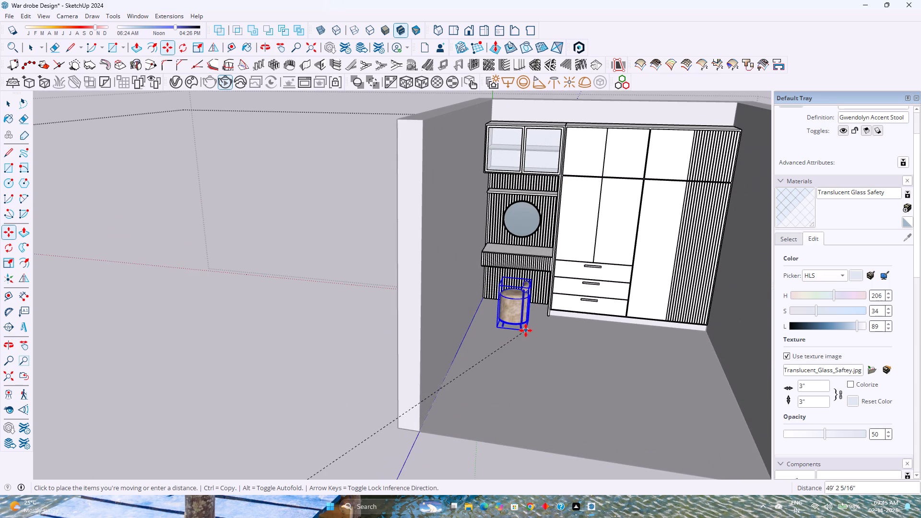
click(527, 325)
Rotate the stool 90 degrees in plan about its bottom corner so that its backrest faces into the room.
scroll(531, 320, up, 7)
middle_drag(531, 320, 496, 403)
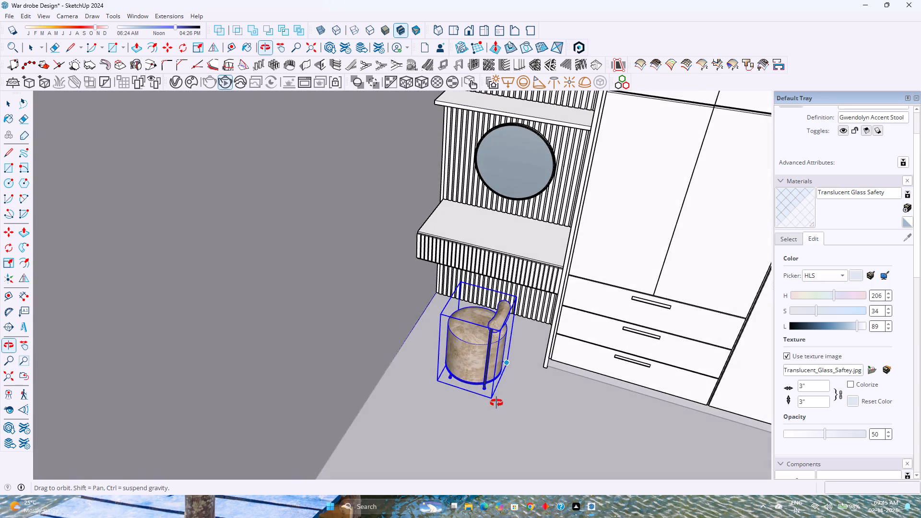
middle_drag(496, 403, 496, 403)
middle_drag(495, 396, 506, 432)
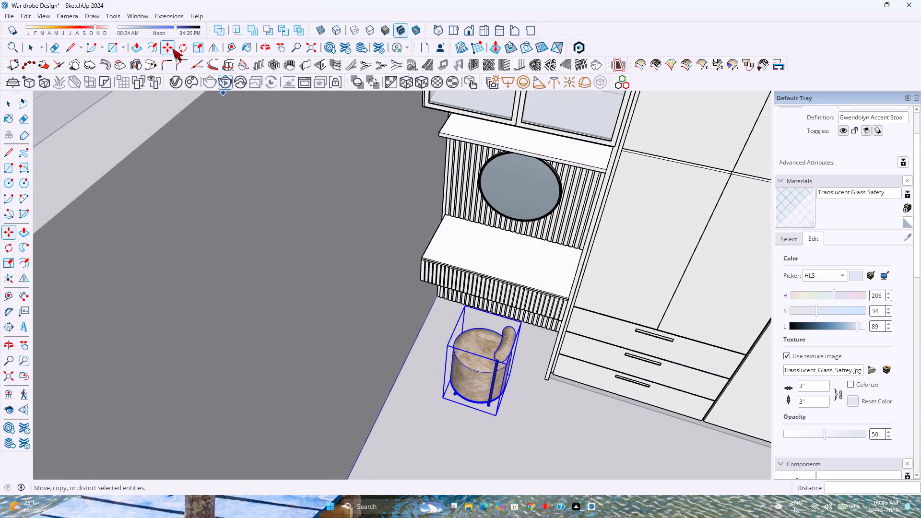
click(179, 47)
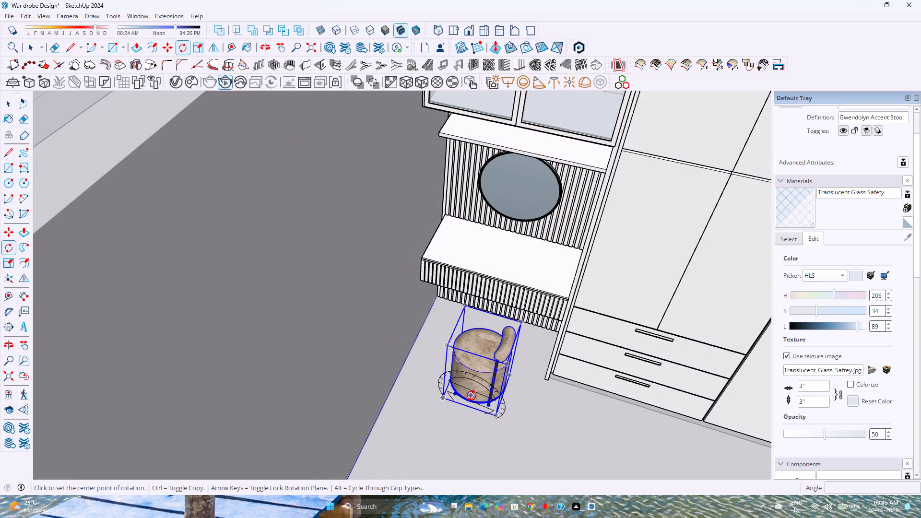
key(Up)
key(Left)
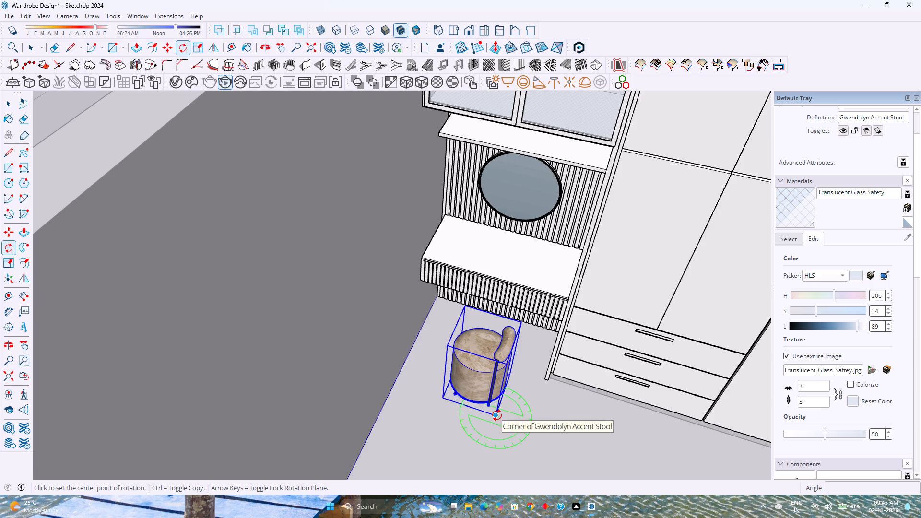
click(496, 415)
click(442, 398)
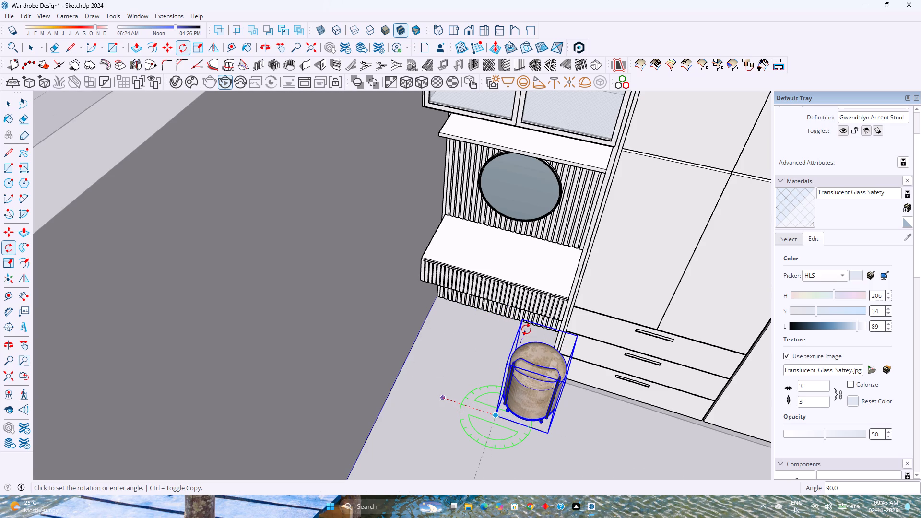
text(90)
key(Return)
Position the stool at the dressing table, shifting it about 1' 5" sideways towards the side wall and about 1' 4" in towards the slatted panel.
key(m)
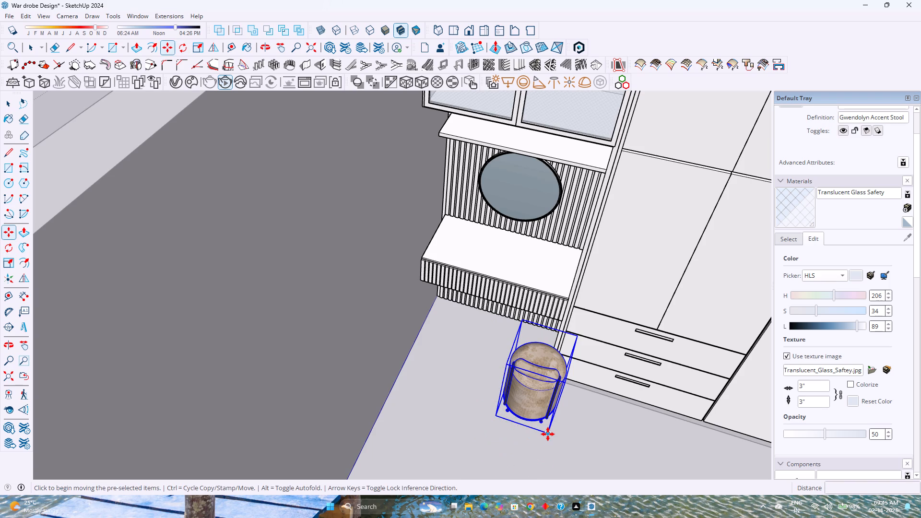
click(548, 434)
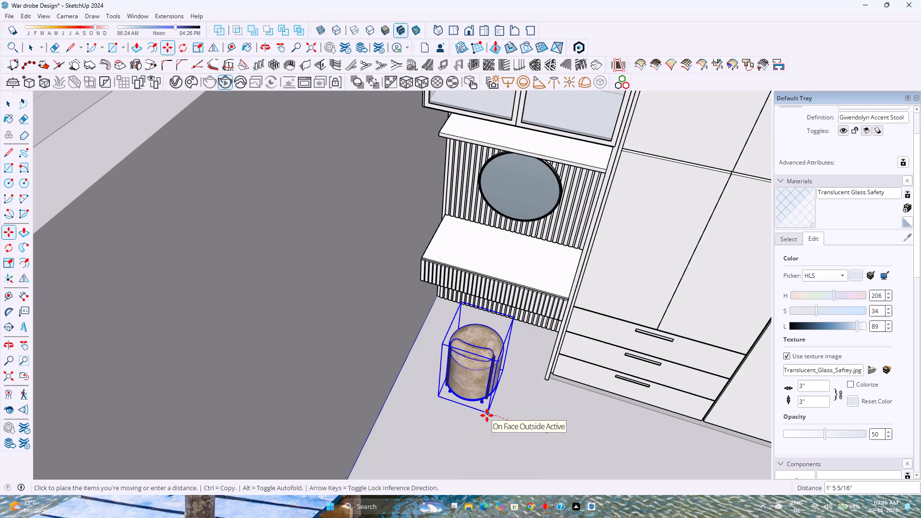
click(489, 415)
click(490, 415)
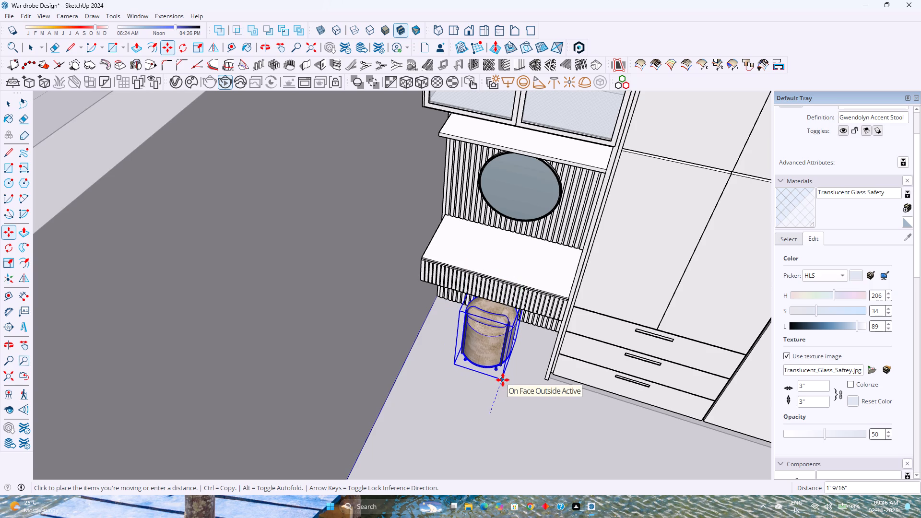
key(Up)
scroll(501, 380, up, 8)
middle_drag(491, 380, 399, 319)
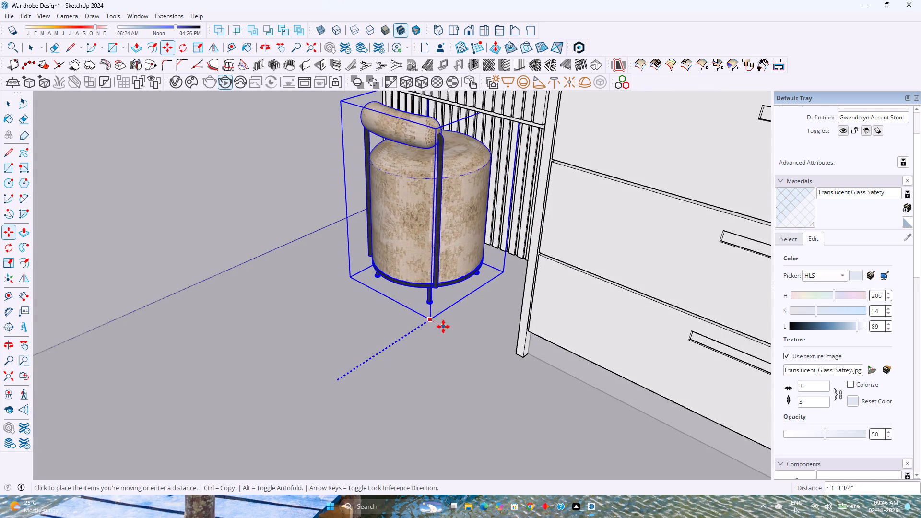
click(441, 329)
middle_click(373, 347)
middle_drag(373, 347, 492, 349)
middle_click(492, 349)
key(space)
key(Escape)
scroll(444, 319, down, 2)
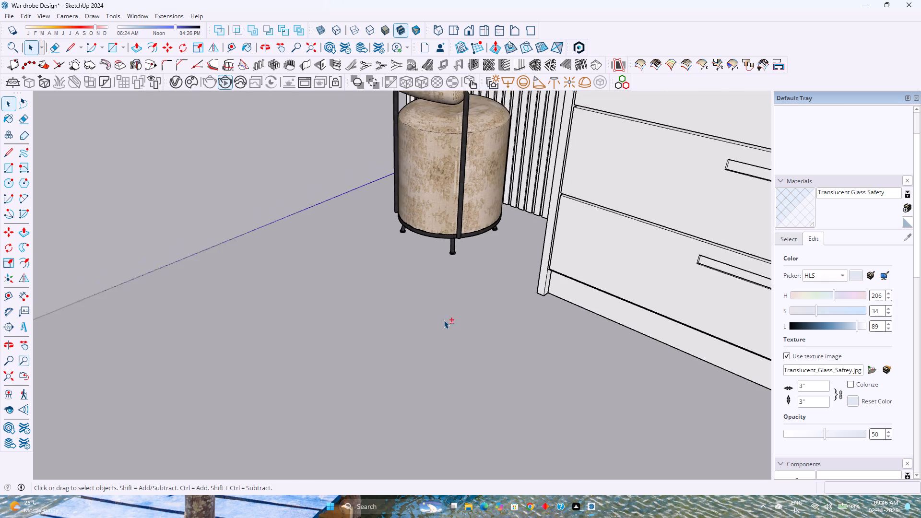
shift+middle_drag(450, 306, 428, 406)
middle_drag(409, 393, 494, 372)
scroll(504, 369, down, 6)
shift+middle_drag(503, 365, 502, 365)
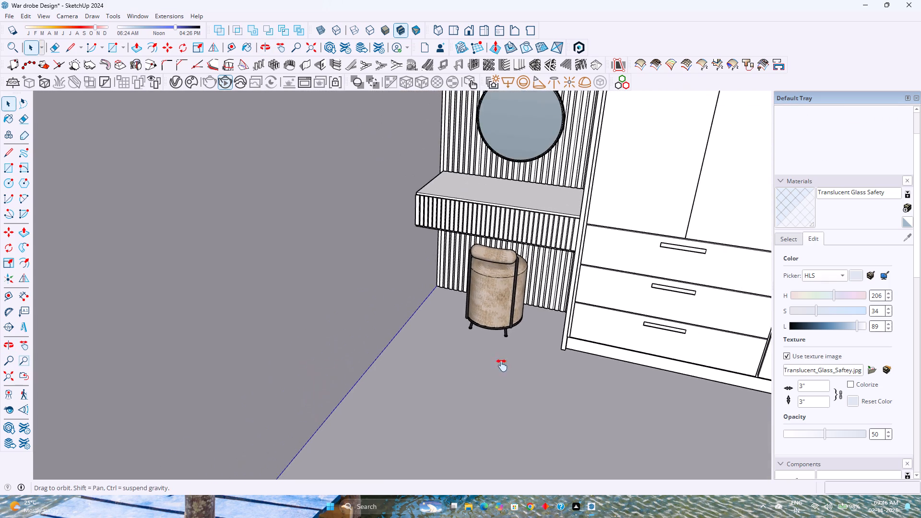
Examine the whole wardrobe and dressing unit from the front with the vanity stool in place.
shift+middle_drag(502, 365, 252, 431)
middle_click(249, 431)
scroll(241, 419, down, 3)
middle_drag(233, 378, 370, 368)
scroll(377, 366, down, 5)
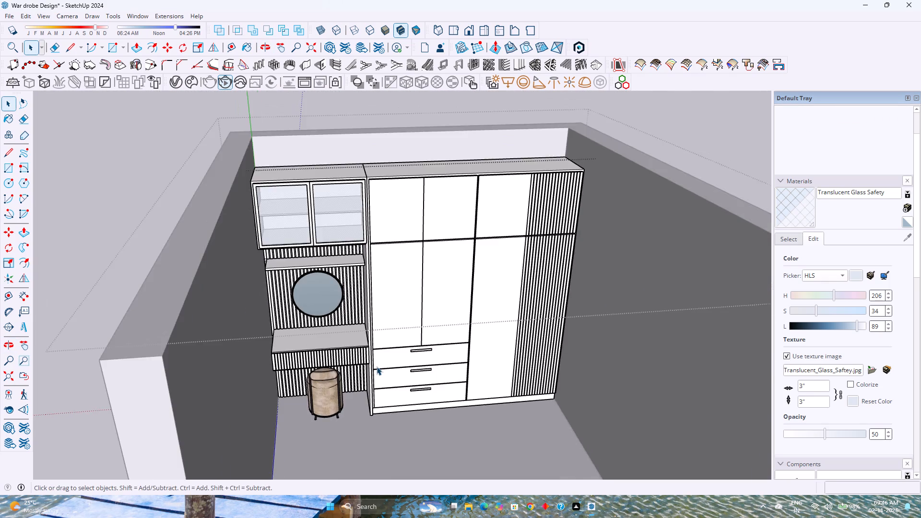
scroll(377, 366, down, 2)
middle_drag(409, 430, 431, 359)
scroll(431, 359, up, 5)
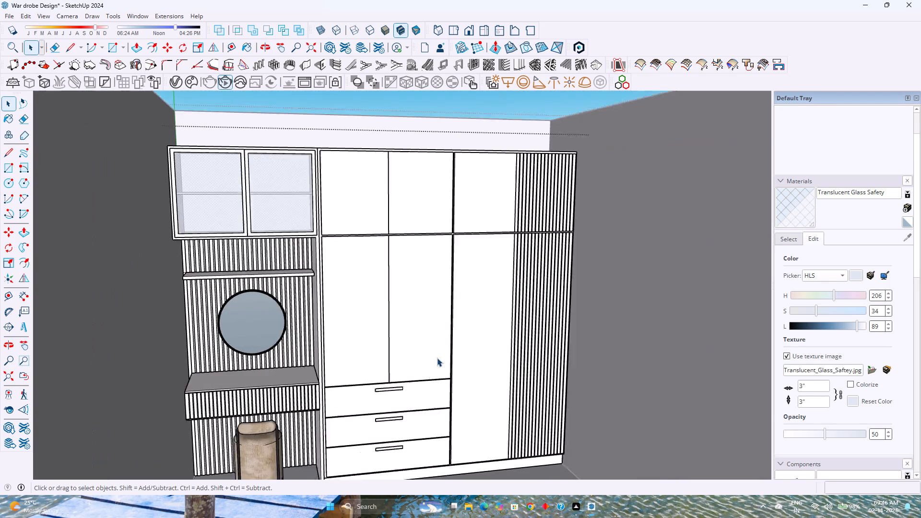
scroll(437, 358, up, 1)
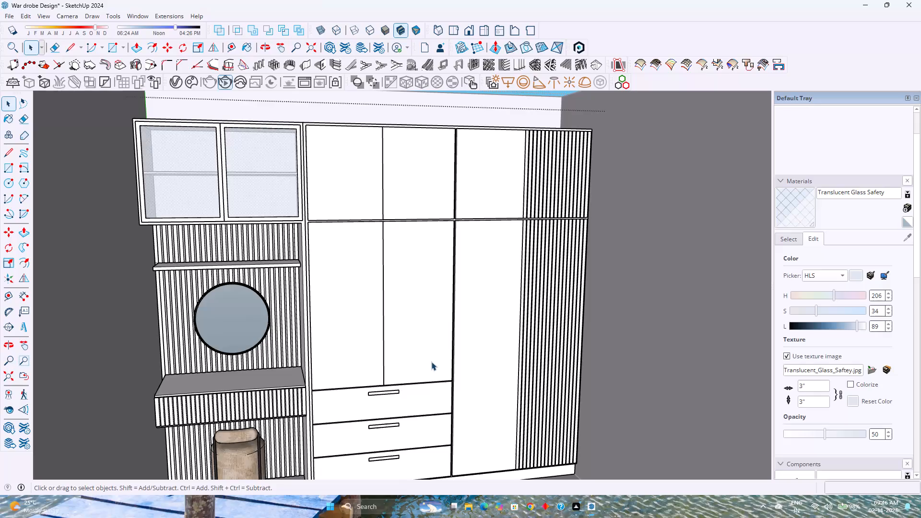
scroll(429, 363, down, 4)
scroll(429, 363, up, 2)
scroll(429, 363, down, 2)
scroll(429, 363, up, 3)
scroll(429, 363, down, 3)
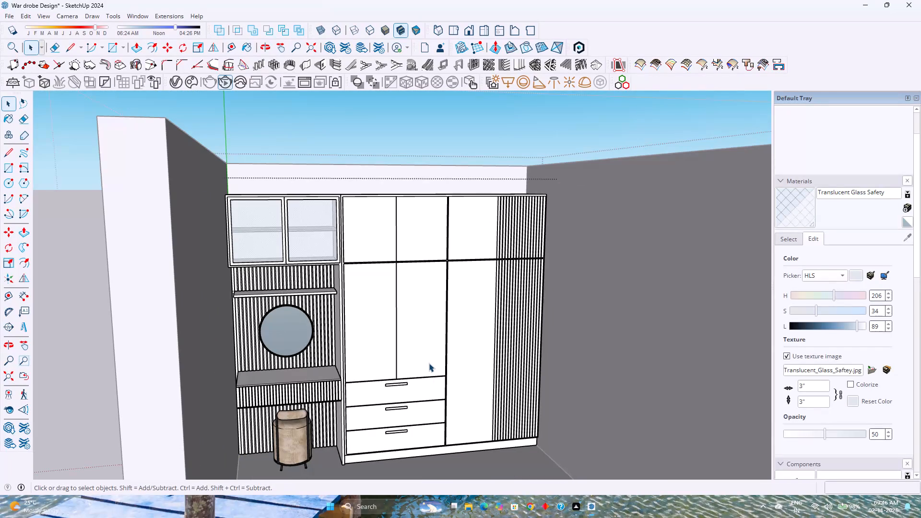
scroll(429, 363, down, 4)
scroll(429, 363, up, 8)
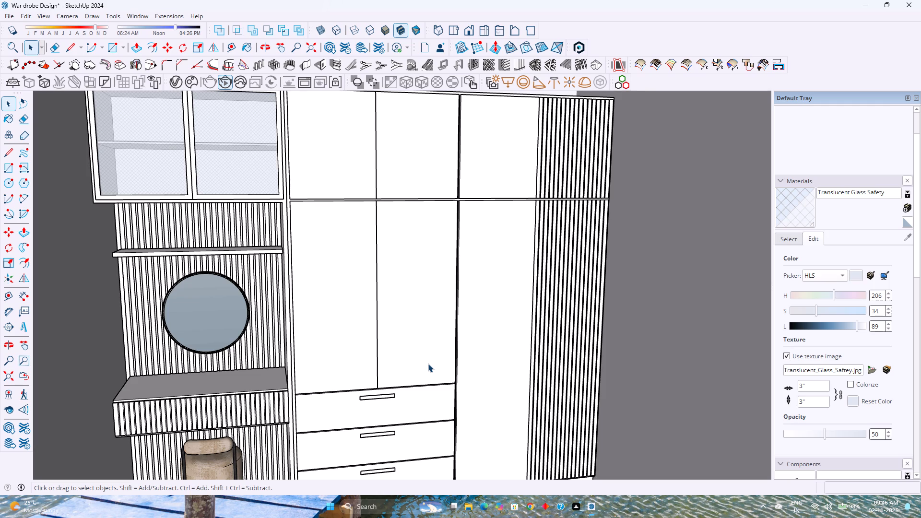
scroll(428, 364, down, 5)
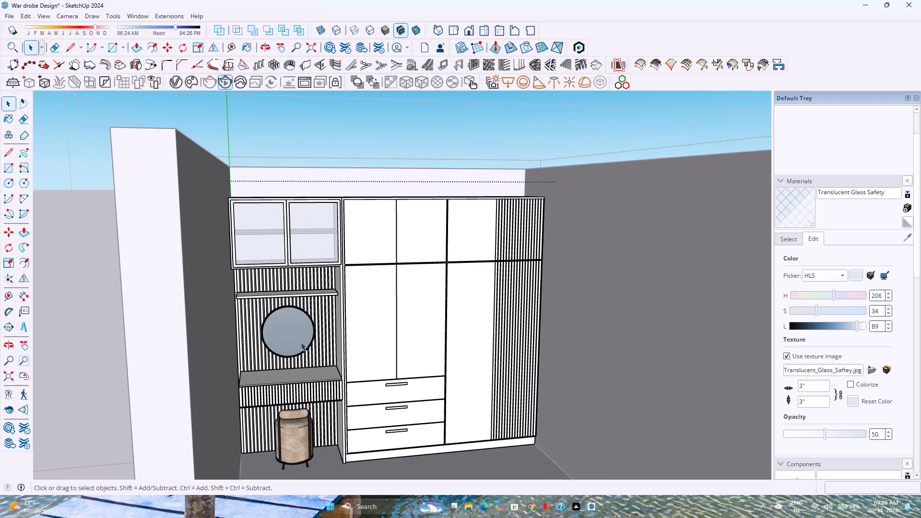
scroll(301, 342, up, 4)
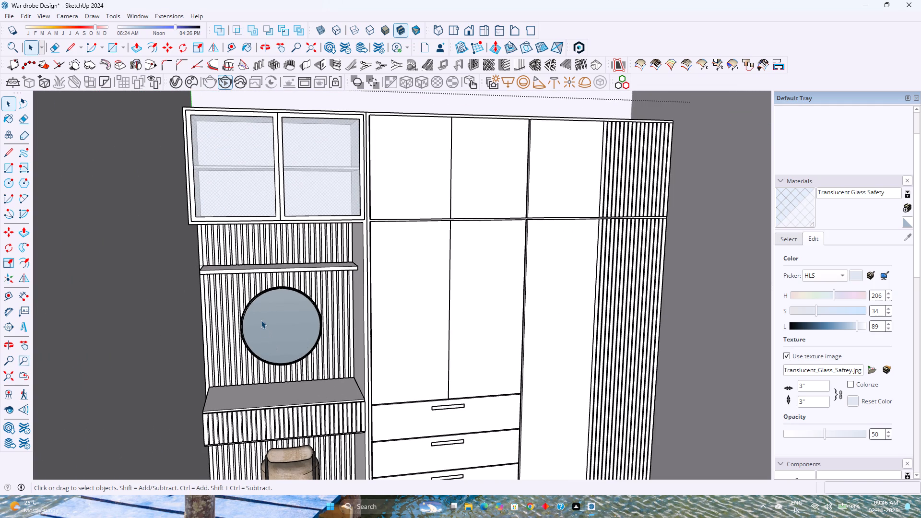
Scale the round mirror upward from its top edge by a factor of about 1.06, keeping its bottom edge fixed.
double_click(266, 304)
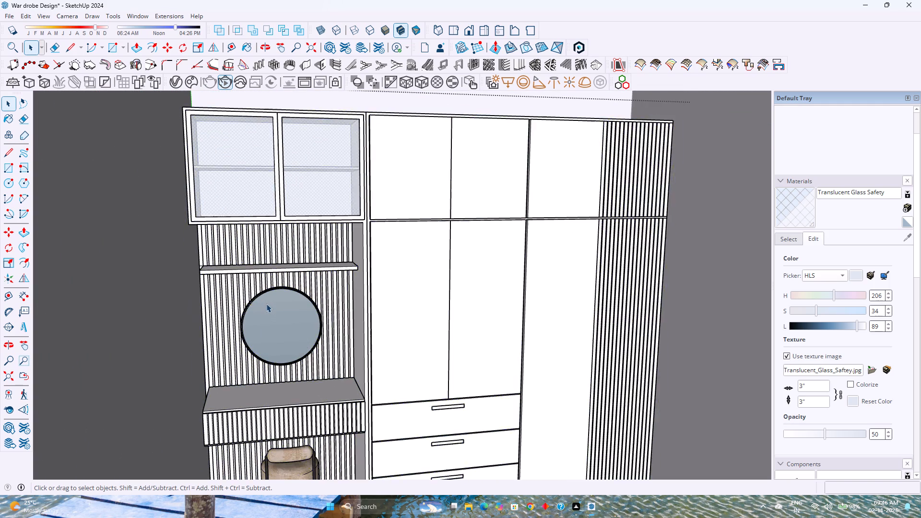
scroll(285, 321, up, 3)
click(285, 321)
scroll(285, 321, up, 3)
triple_click(285, 321)
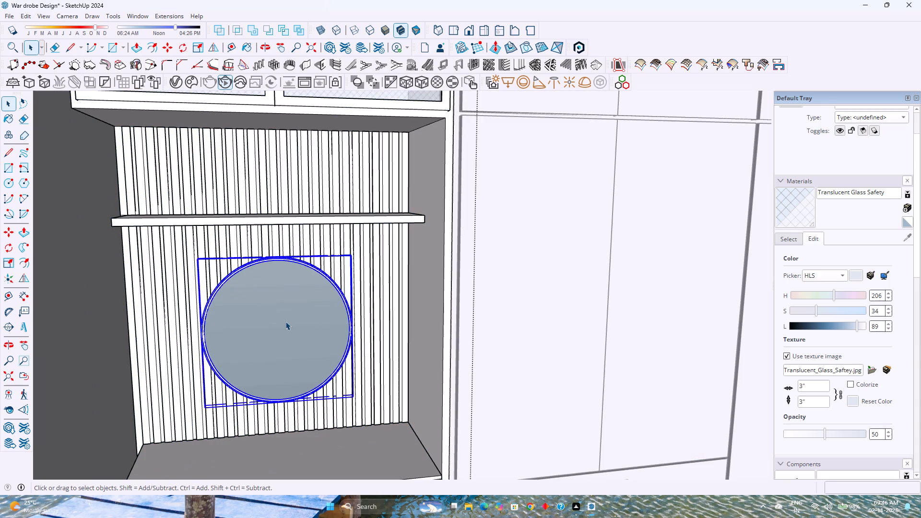
scroll(285, 321, down, 8)
key(s)
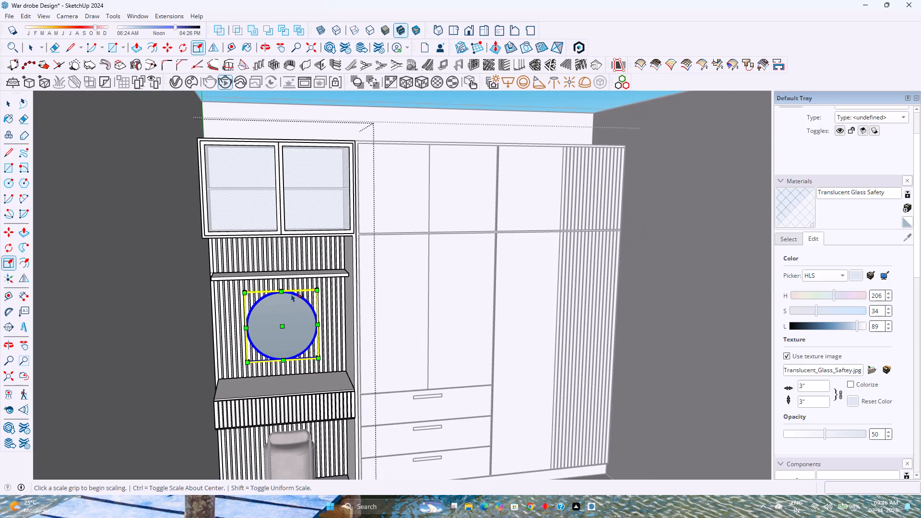
scroll(270, 282, up, 12)
scroll(301, 314, up, 7)
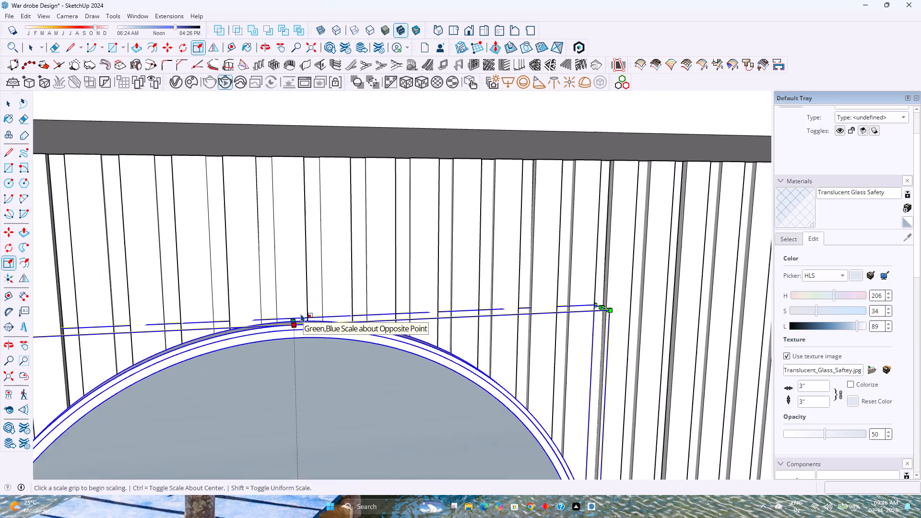
scroll(301, 314, up, 6)
click(290, 320)
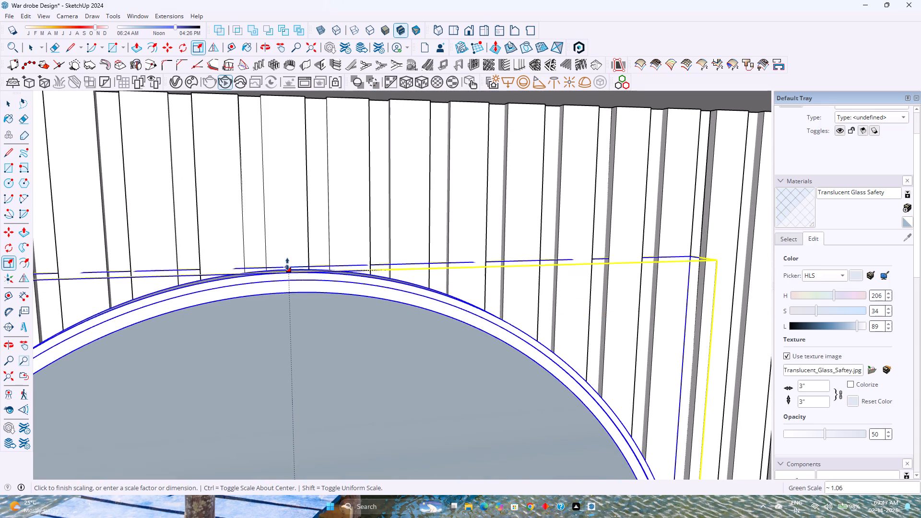
click(288, 255)
Scale the mirror downward from its bottom edge by a factor of about 1.07, then leave the group.
scroll(286, 256, down, 5)
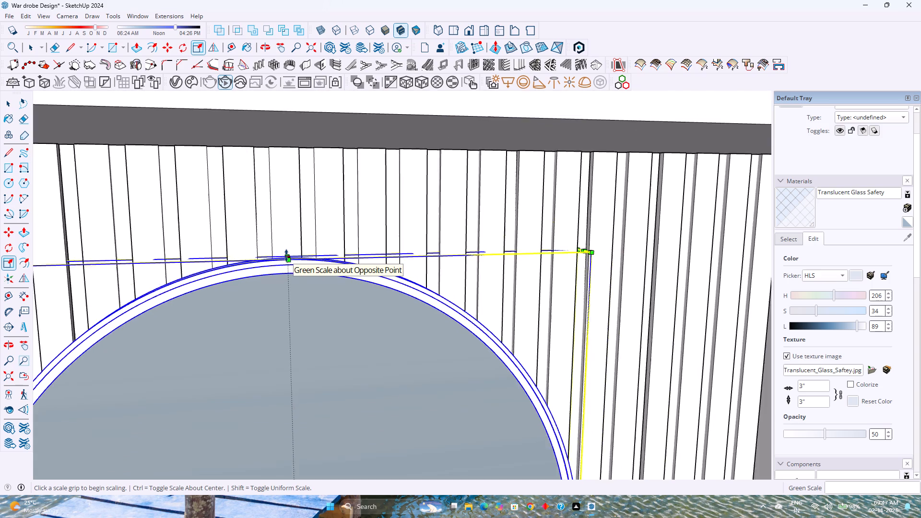
scroll(286, 256, down, 14)
scroll(304, 459, up, 17)
middle_drag(276, 412, 346, 352)
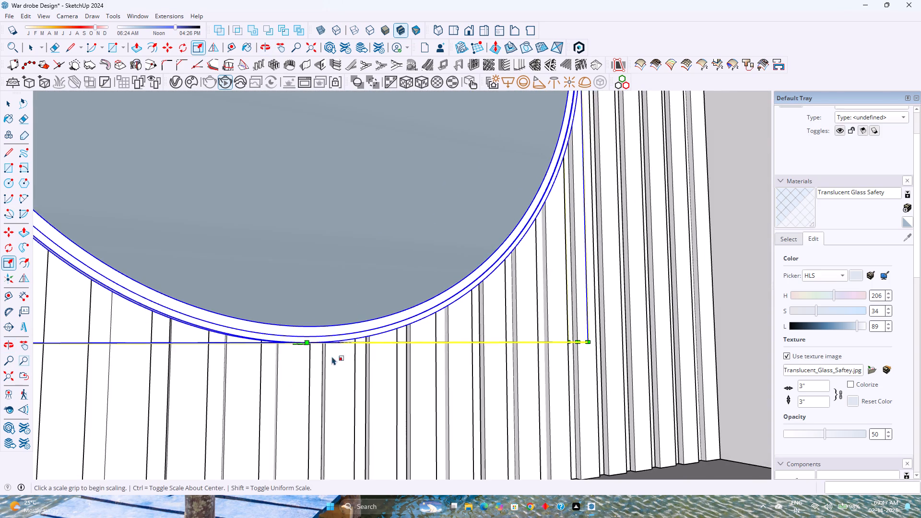
scroll(309, 359, up, 5)
click(294, 332)
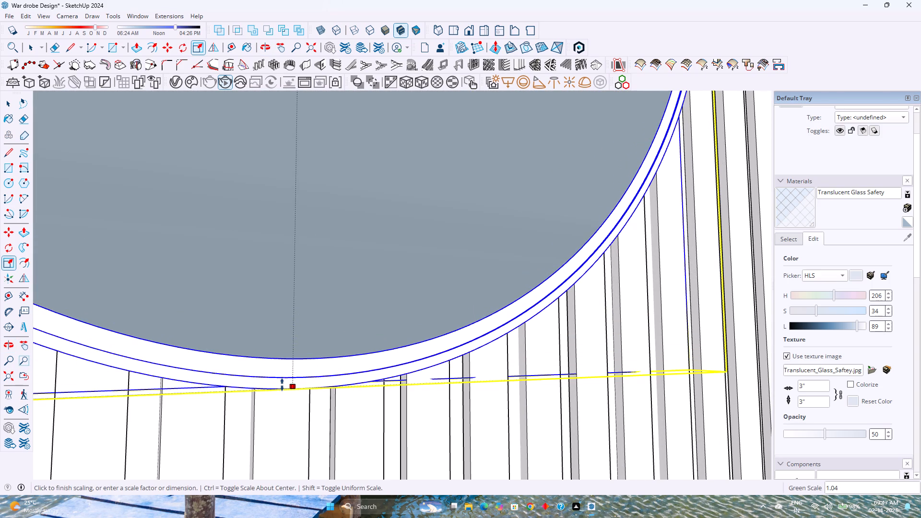
scroll(285, 395, down, 8)
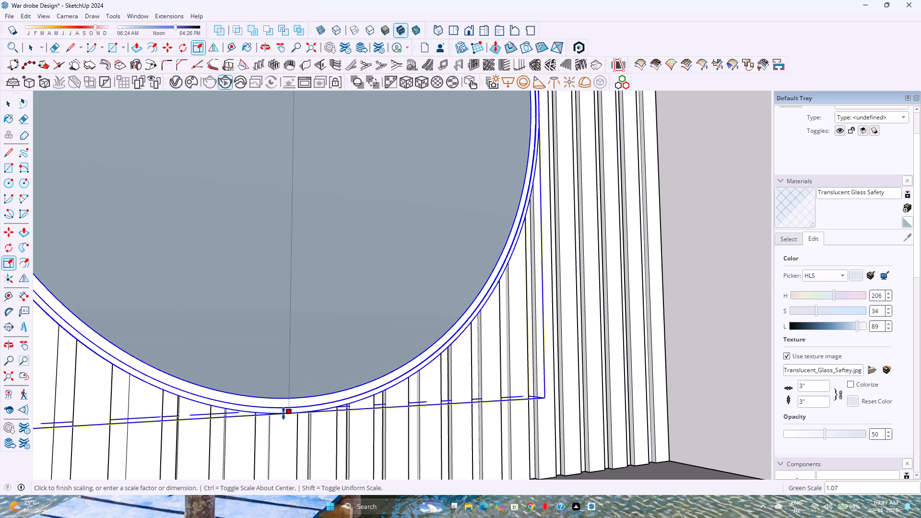
click(283, 413)
scroll(297, 377, down, 5)
key(space)
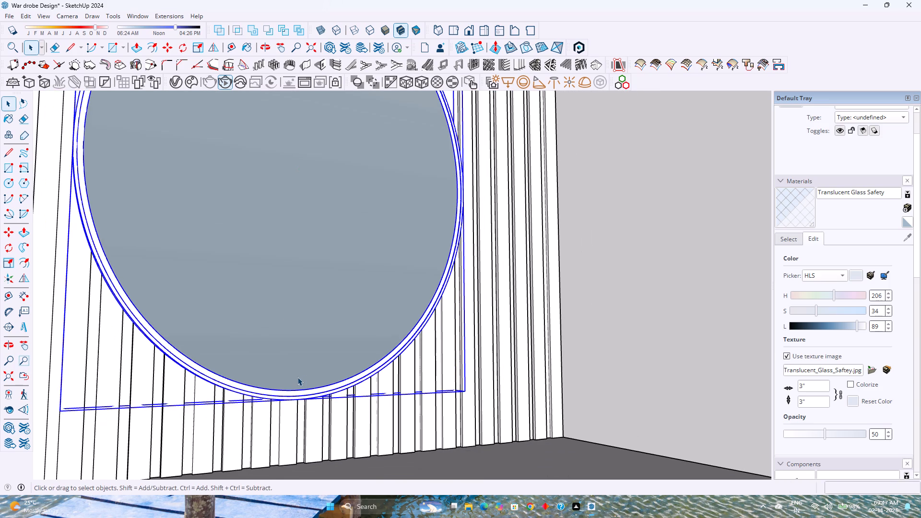
key(Escape)
scroll(297, 377, down, 9)
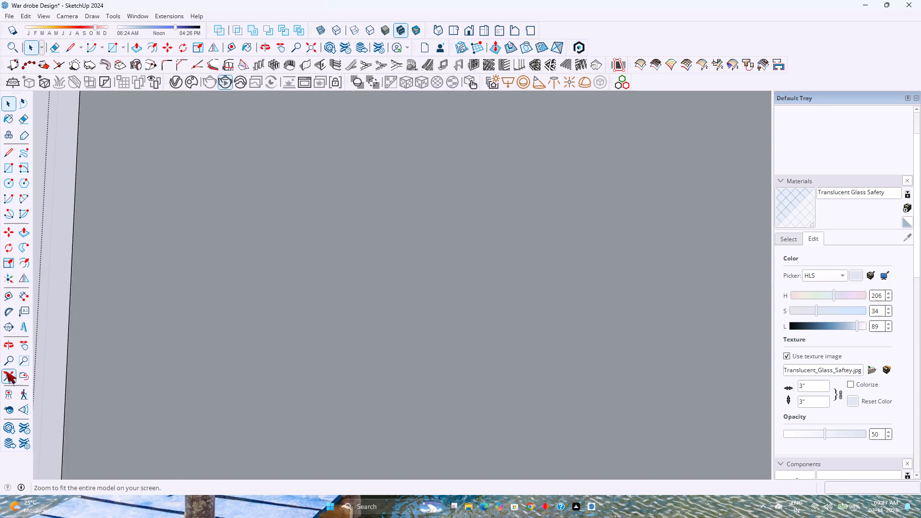
Save the wardrobe model.
click(6, 371)
middle_drag(259, 323, 193, 365)
middle_click(193, 365)
middle_click(193, 365)
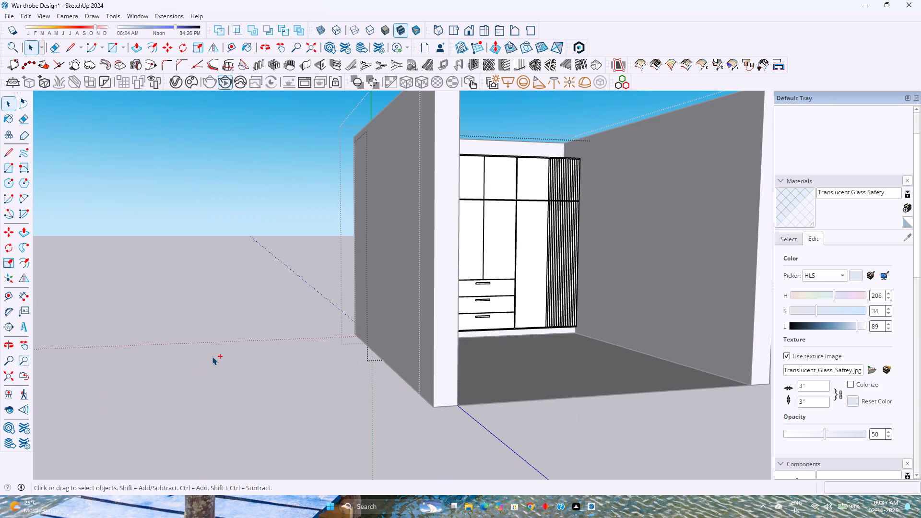
key(ctrl+s)
Inside the wardrobe unit group, hide the grouped pair of framed glass doors on the upper cabinet.
scroll(561, 286, up, 3)
shift+middle_drag(561, 286, 511, 341)
shift+middle_click(511, 341)
middle_drag(514, 338, 461, 315)
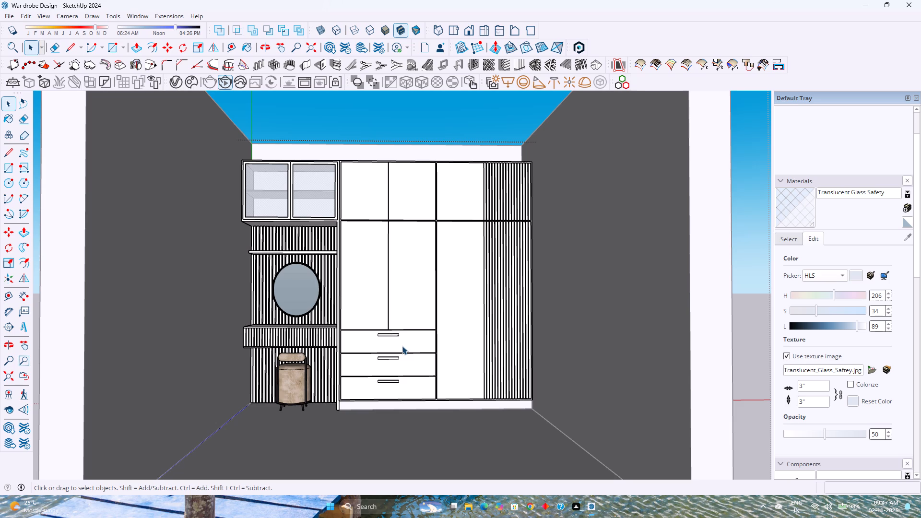
key(Escape)
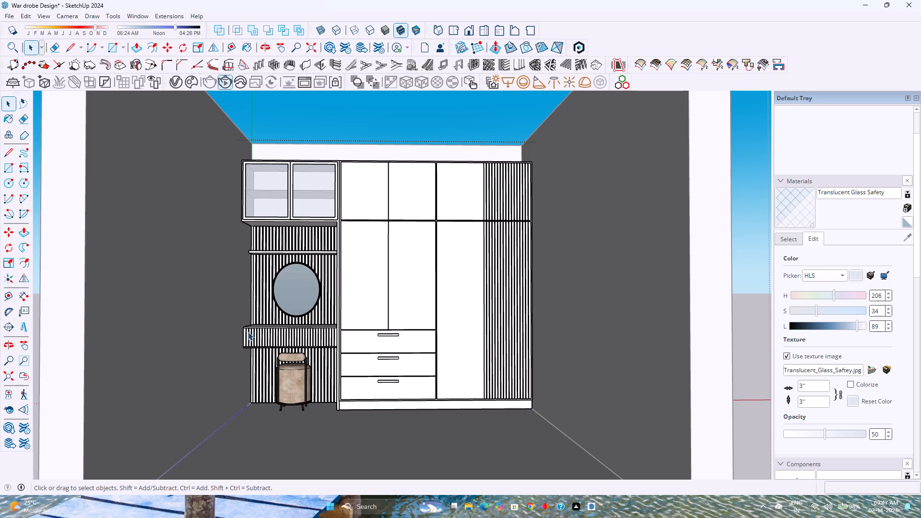
click(318, 199)
click(318, 199)
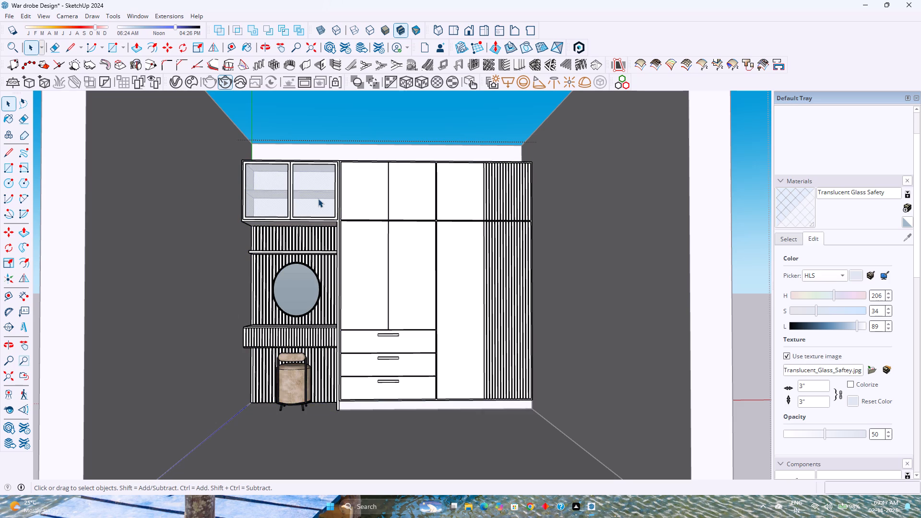
scroll(293, 240, up, 4)
middle_drag(293, 240, 243, 351)
middle_click(243, 351)
scroll(281, 297, up, 4)
shift+middle_drag(310, 274, 315, 388)
middle_click(313, 388)
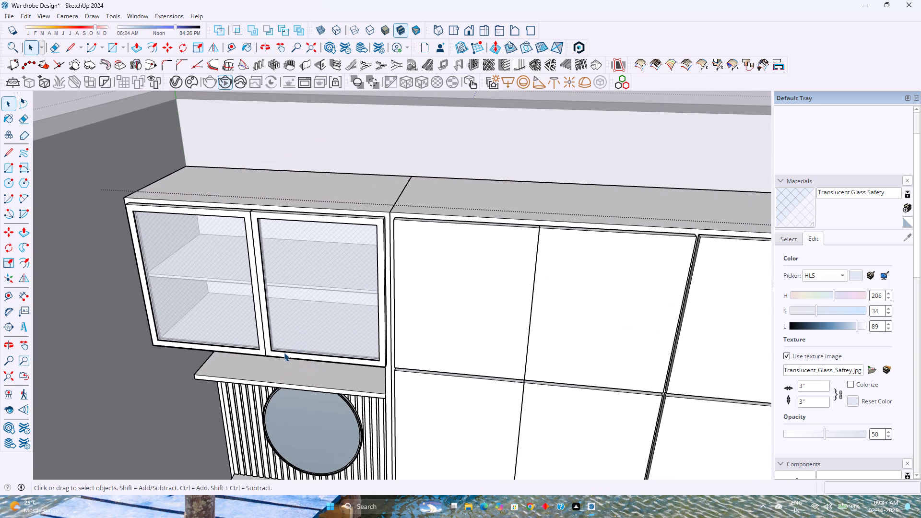
click(284, 353)
click(283, 353)
click(283, 353)
right_click(283, 353)
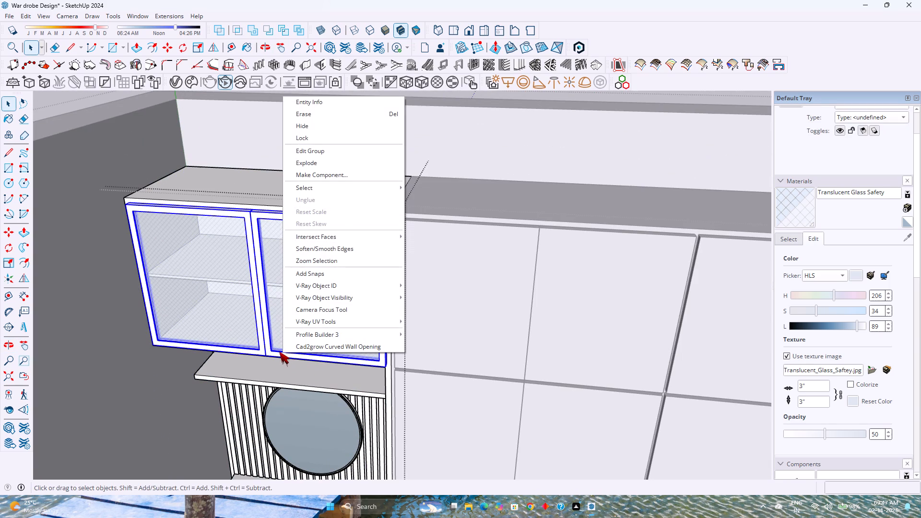
click(302, 126)
Copy the rear edge of the open cabinet shelf's underside 1" forward across the underside face.
middle_drag(254, 260, 267, 241)
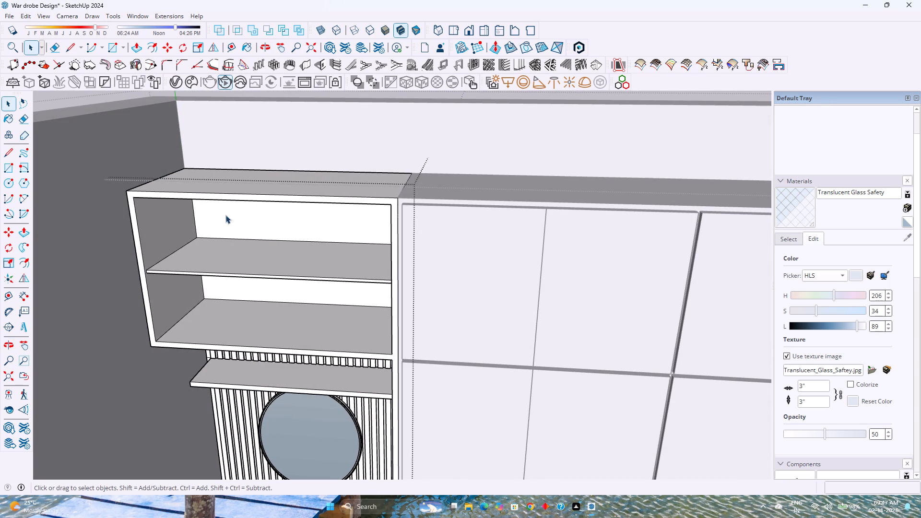
scroll(235, 260, up, 5)
shift+middle_drag(236, 259, 213, 327)
middle_drag(192, 335, 202, 237)
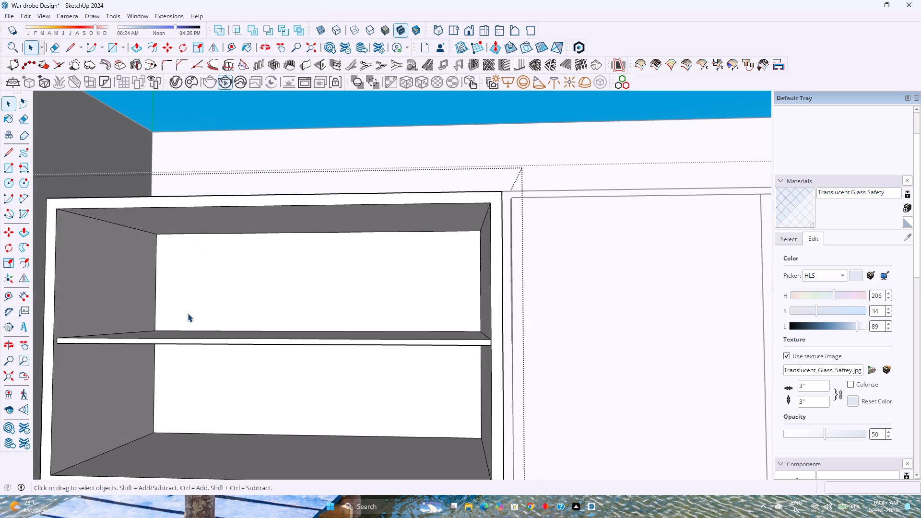
middle_drag(185, 370, 145, 314)
click(268, 303)
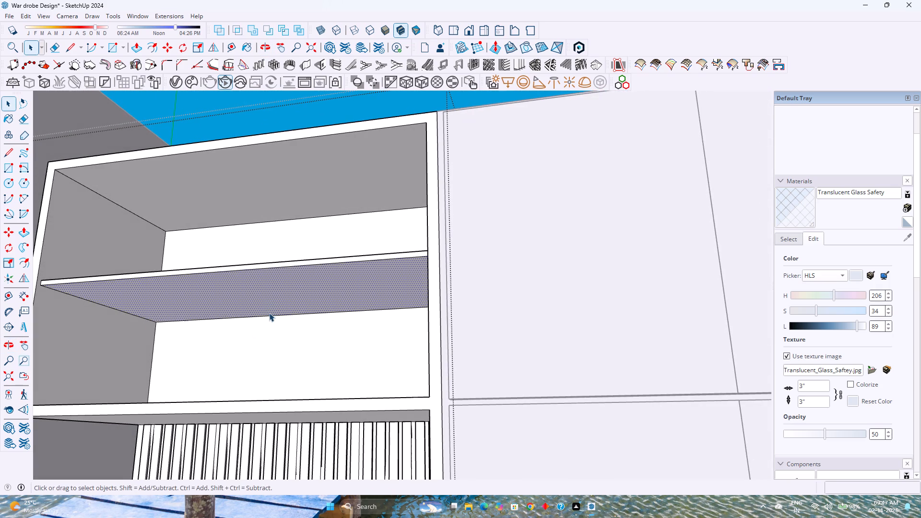
click(279, 317)
key(m)
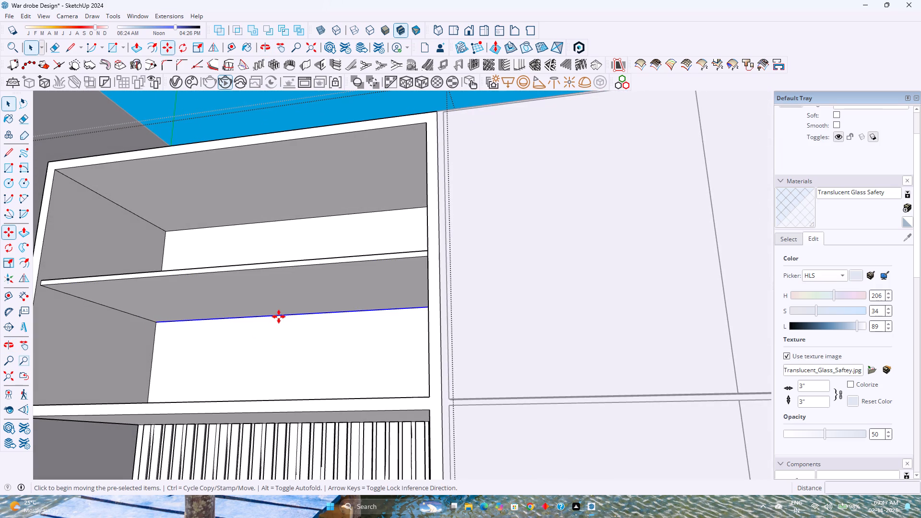
click(279, 317)
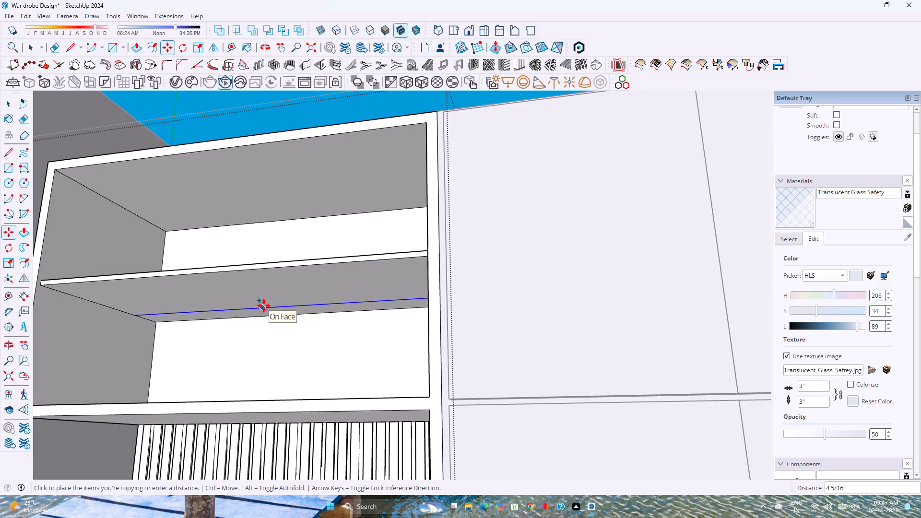
key(Up)
text(0.)
key(BackSpace)
key(BackSpace)
key(1)
key(Return)
Copy the new line on the shelf's underside another 1" towards the cabinet front, forming a narrow strip.
scroll(264, 314, up, 9)
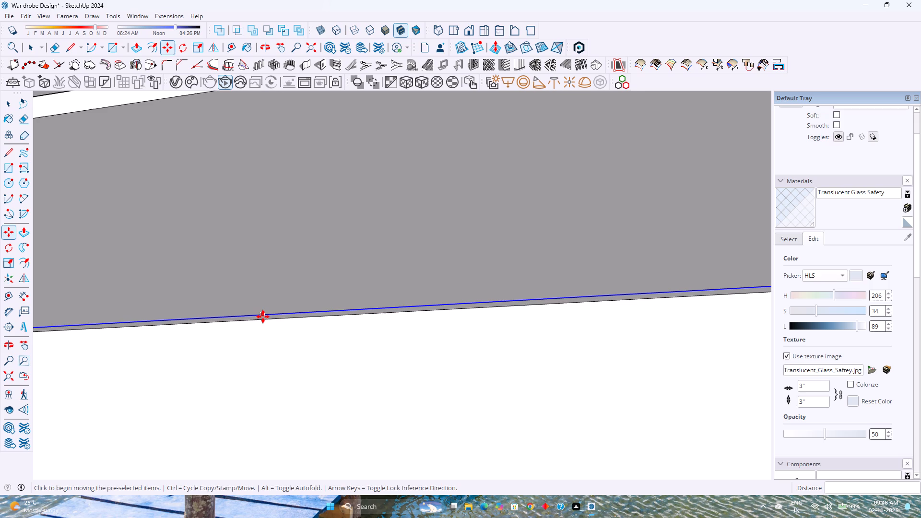
click(263, 317)
key(Up)
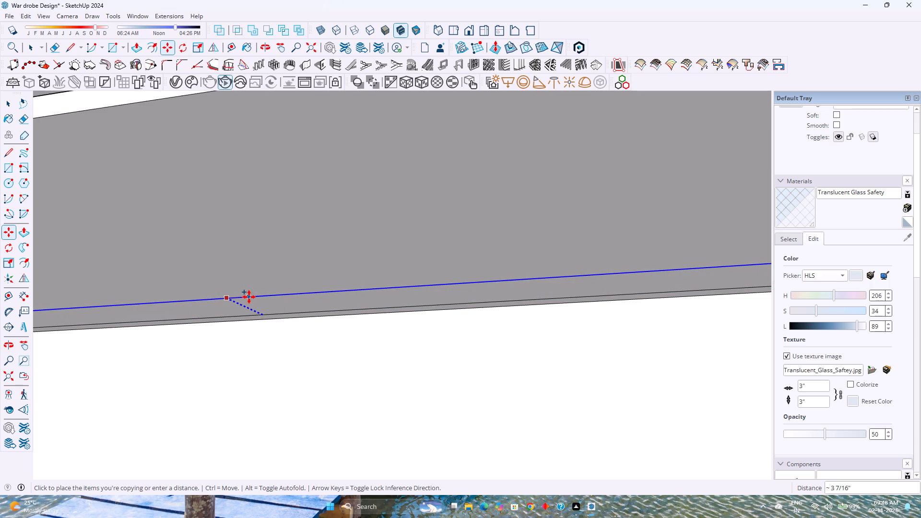
key(1)
key(Return)
scroll(248, 298, down, 5)
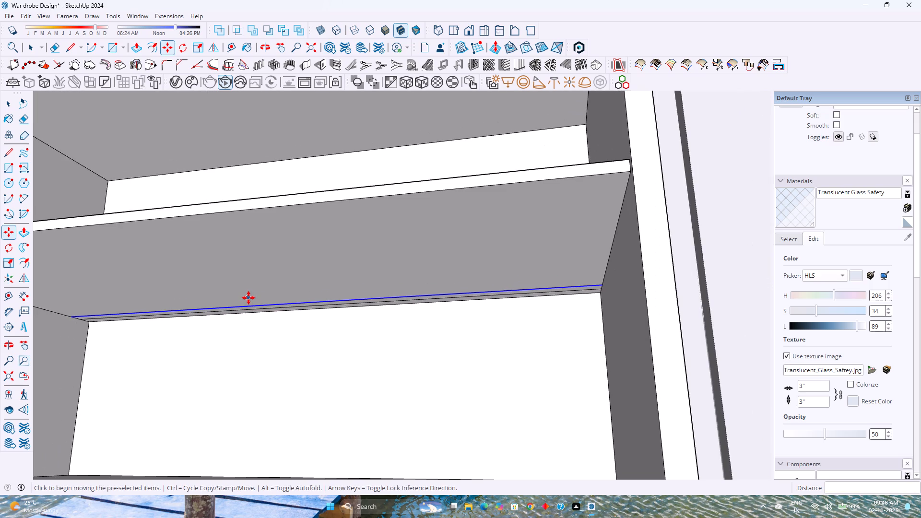
Copy the 1" strip from the shelf's underside up to the matching rear corner of the cabinet top's underside.
key(space)
scroll(240, 309, up, 9)
click(240, 308)
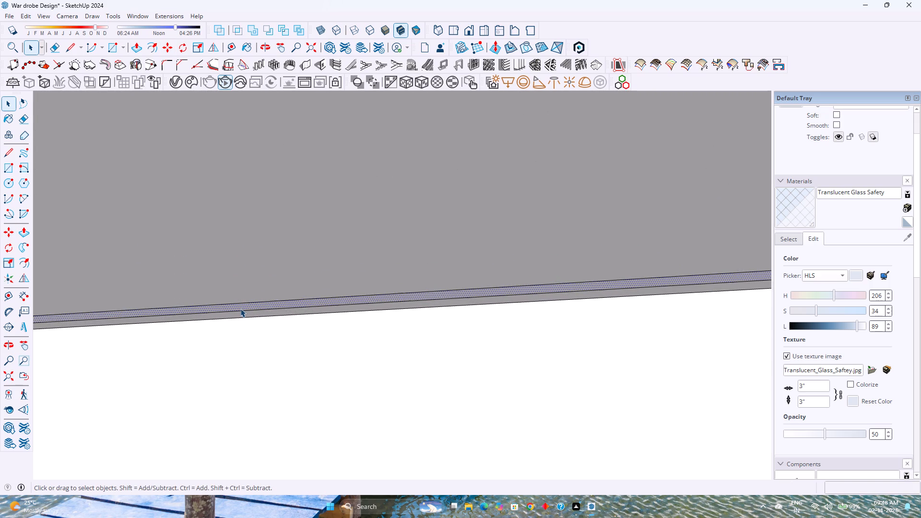
click(240, 308)
scroll(240, 308, down, 13)
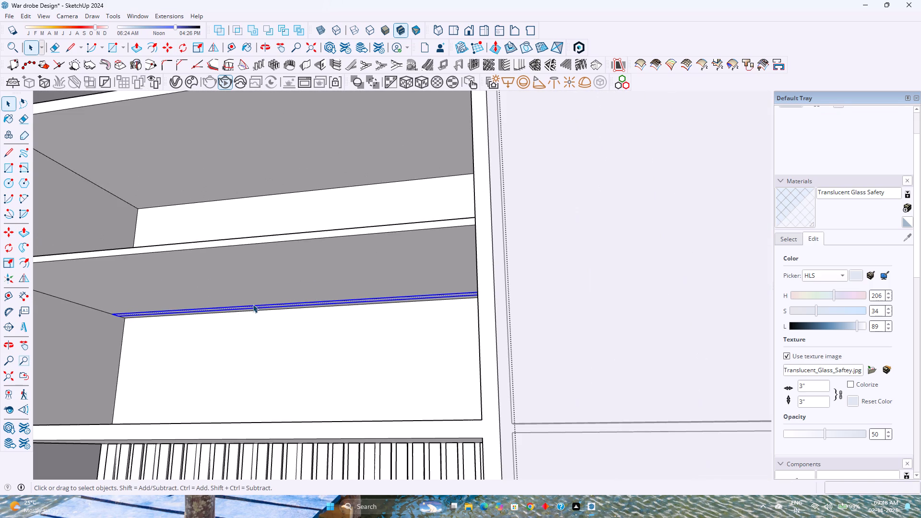
key(m)
shift+middle_drag(210, 304, 335, 349)
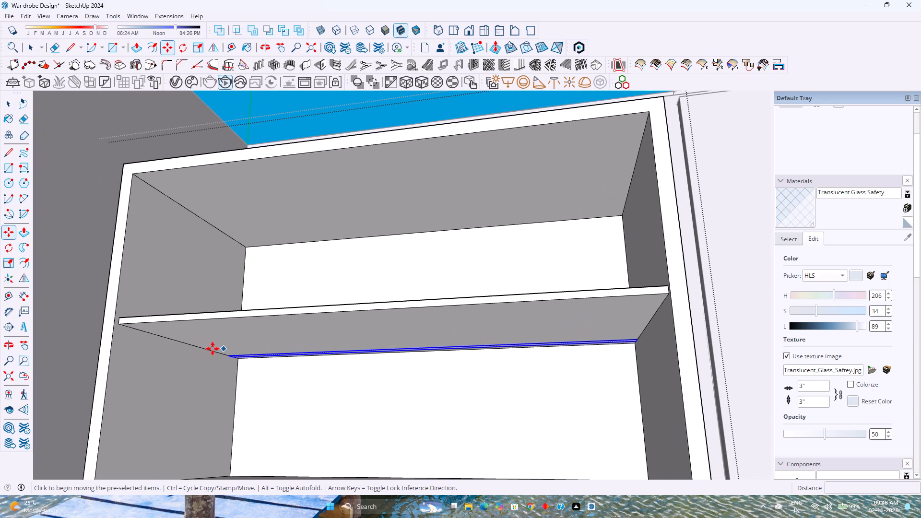
scroll(238, 365, up, 10)
click(239, 353)
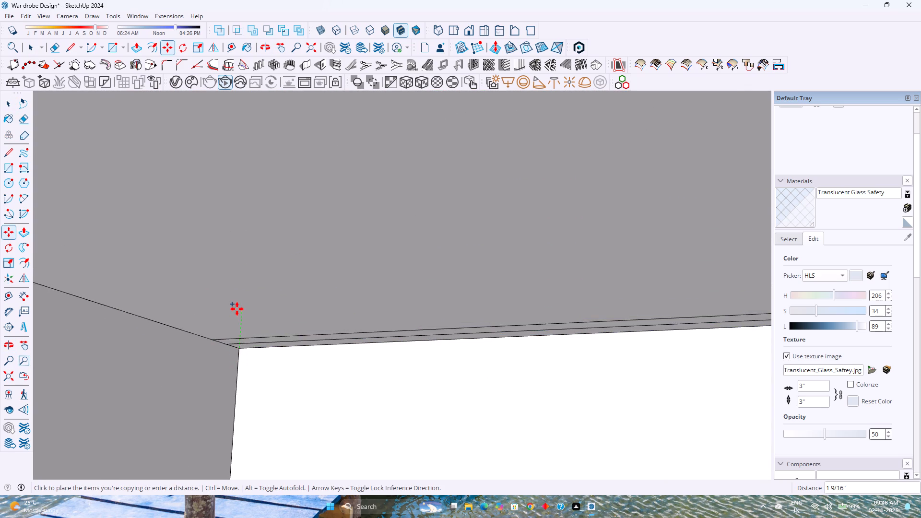
scroll(237, 309, down, 5)
key(Left)
scroll(236, 308, down, 8)
shift+middle_drag(236, 302, 251, 339)
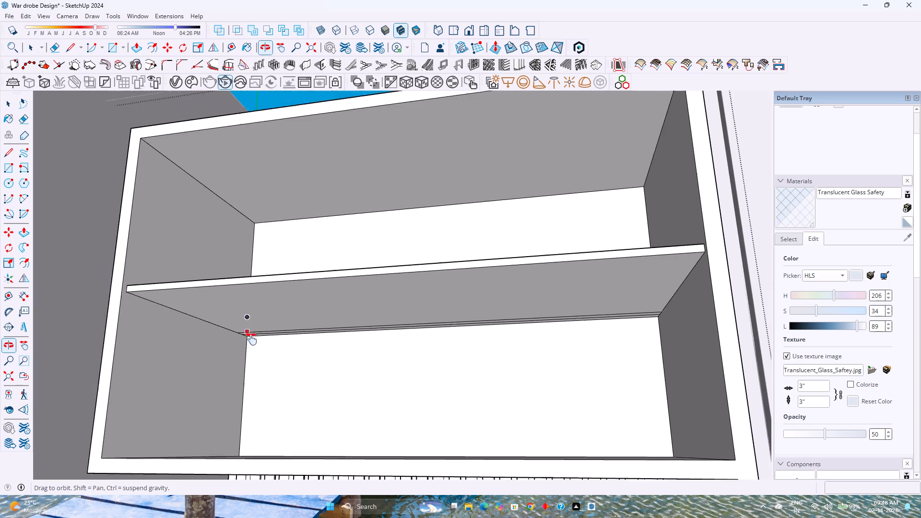
shift+middle_drag(251, 339, 255, 370)
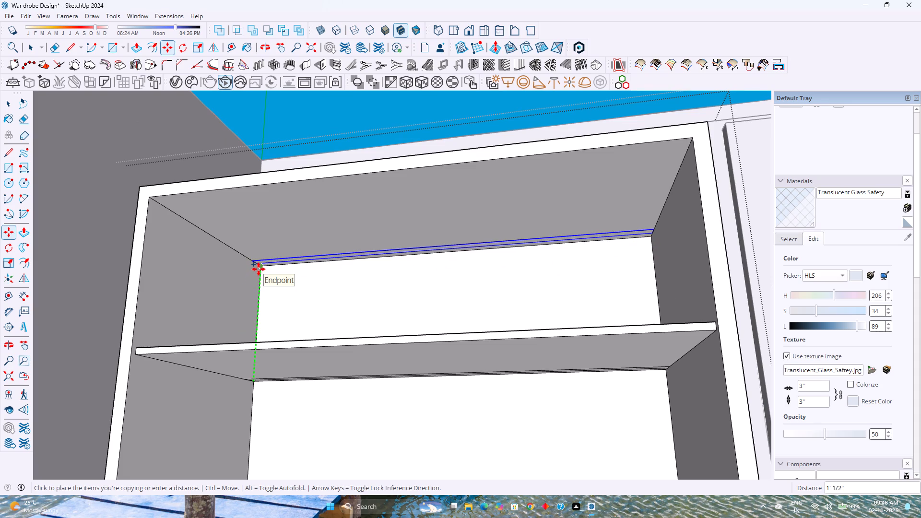
click(259, 269)
Push the strip on the cabinet top's underside inward to form a 0.25" deep groove.
key(p)
scroll(283, 271, up, 10)
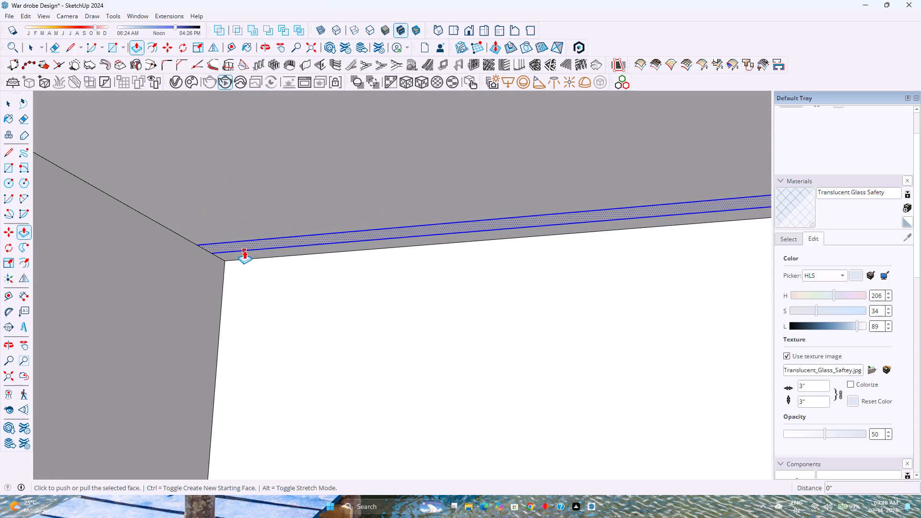
click(247, 247)
key(0)
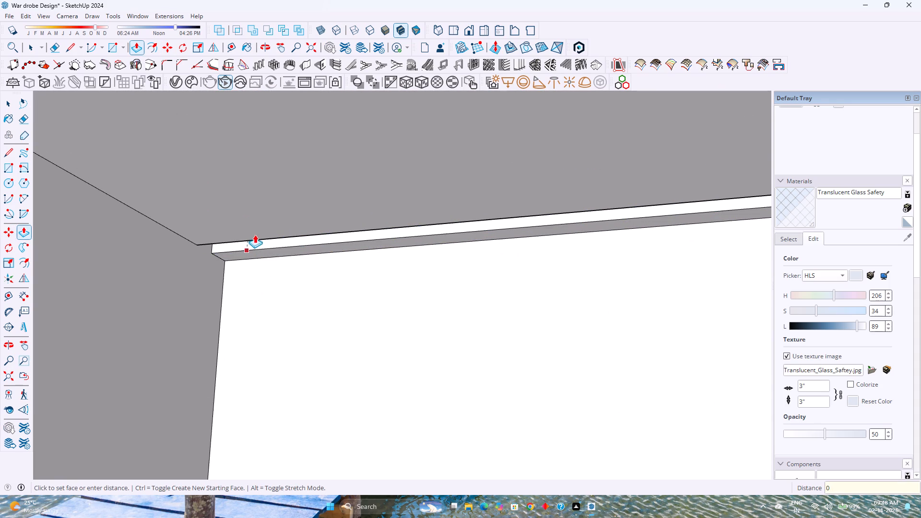
key(period)
key(5)
key(Return)
scroll(224, 272, down, 14)
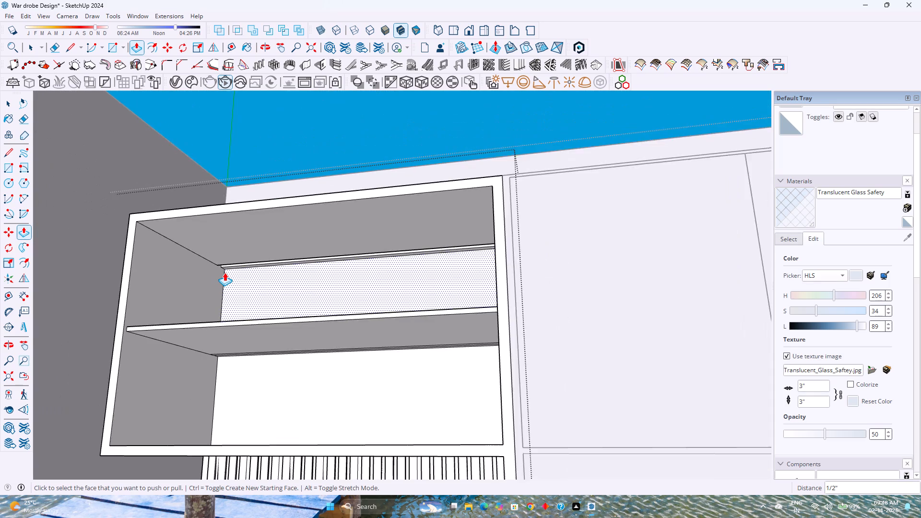
scroll(224, 272, down, 1)
scroll(228, 376, up, 5)
text(0.25)
key(Return)
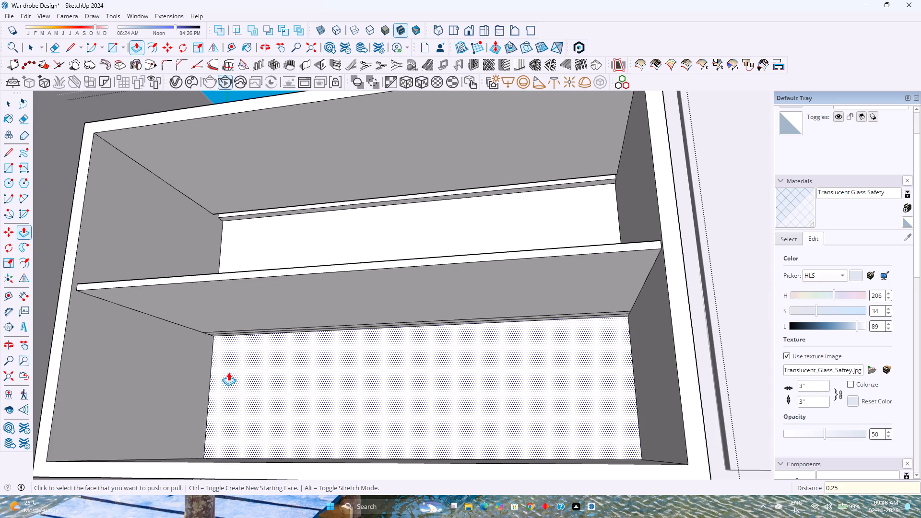
Repeat the 0.25" recess on the narrow strip along the rear of the shelf's underside.
scroll(235, 366, up, 1)
middle_drag(232, 359, 228, 334)
scroll(246, 311, up, 5)
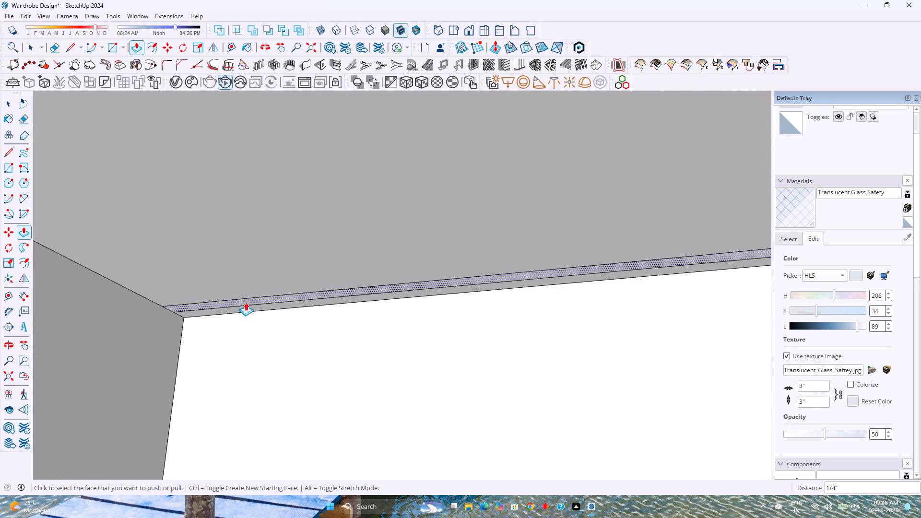
double_click(246, 302)
middle_drag(242, 306, 257, 355)
scroll(257, 355, down, 9)
key(space)
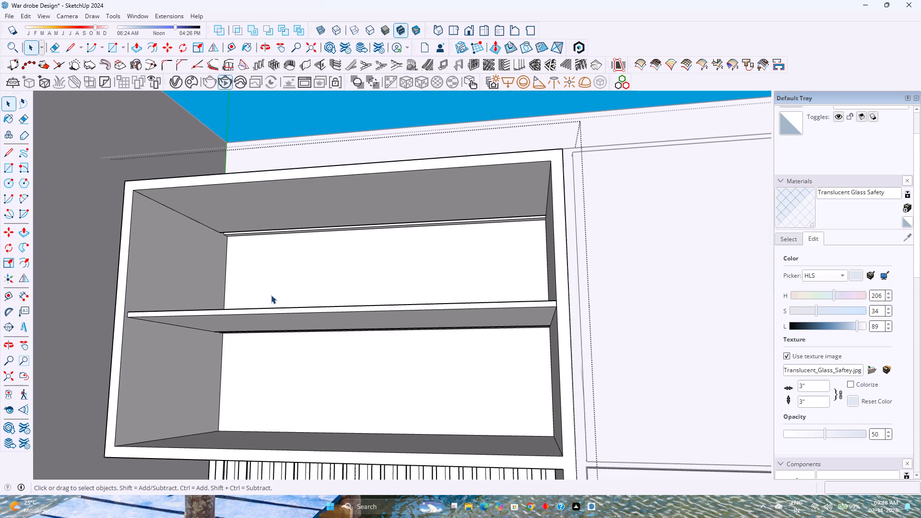
Copy the recessed face of the cabinet top's groove 1'6" straight up, clear of the cabinet.
scroll(270, 293, up, 9)
shift+middle_drag(276, 291, 278, 390)
scroll(193, 298, up, 5)
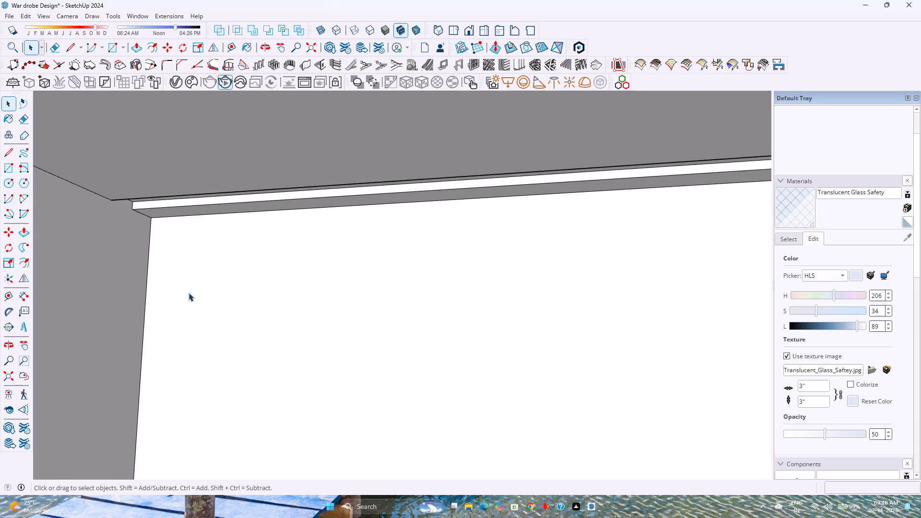
scroll(189, 293, up, 2)
shift+middle_drag(189, 293, 242, 416)
middle_drag(214, 413, 199, 325)
double_click(207, 305)
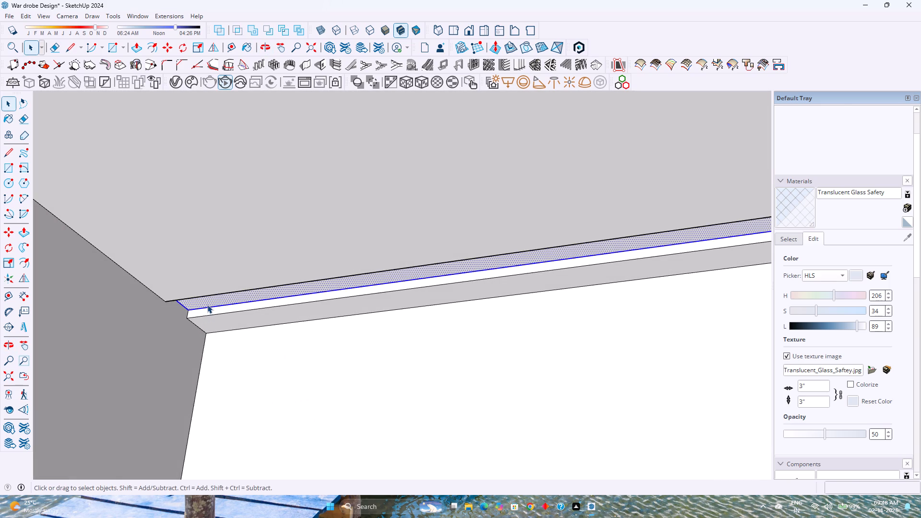
key(m)
click(190, 310)
scroll(199, 292, down, 6)
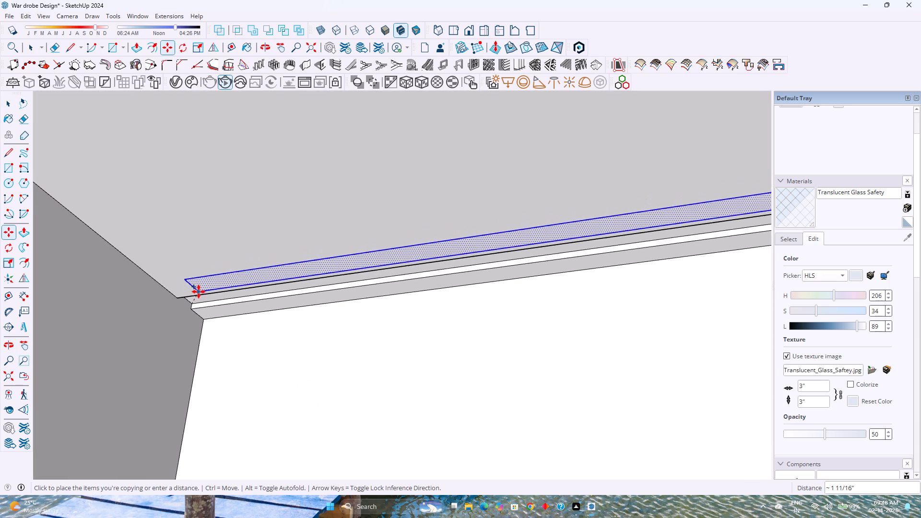
scroll(199, 292, down, 7)
shift+middle_drag(204, 298, 233, 405)
shift+middle_click(233, 405)
key(Left)
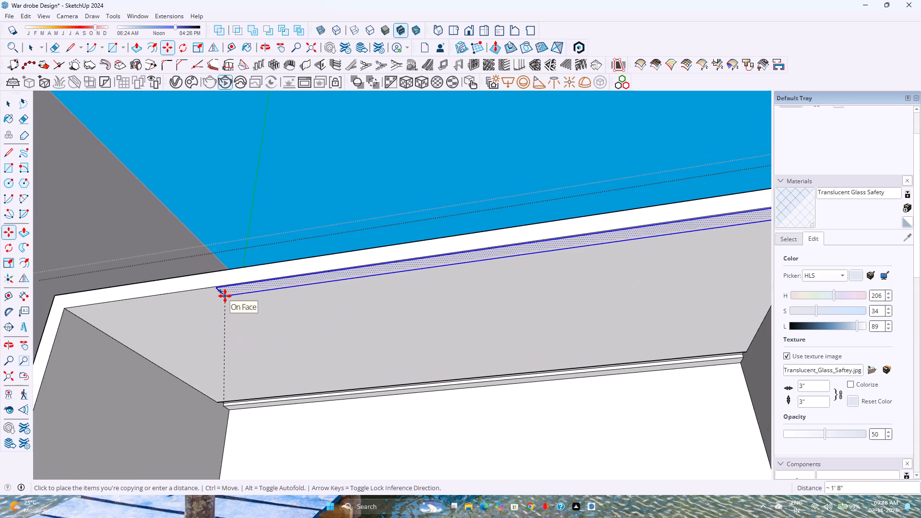
scroll(234, 265, down, 3)
middle_drag(234, 266, 243, 379)
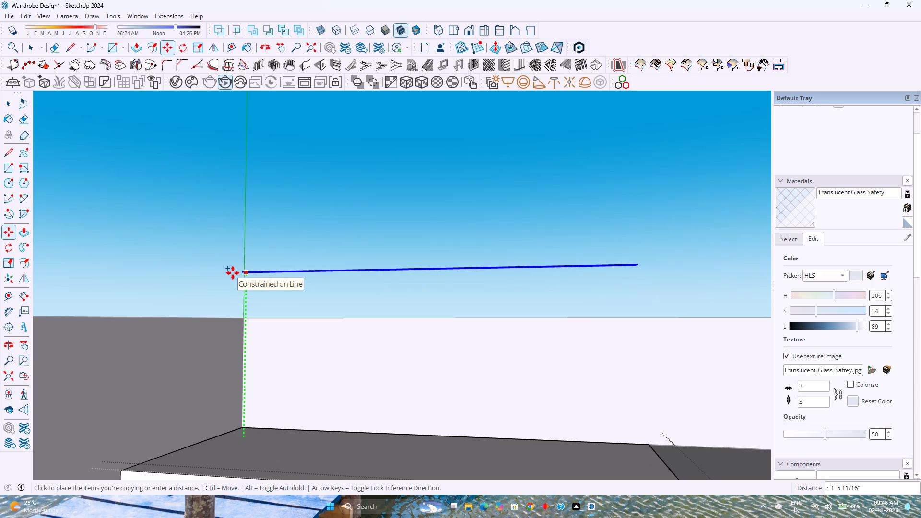
click(234, 272)
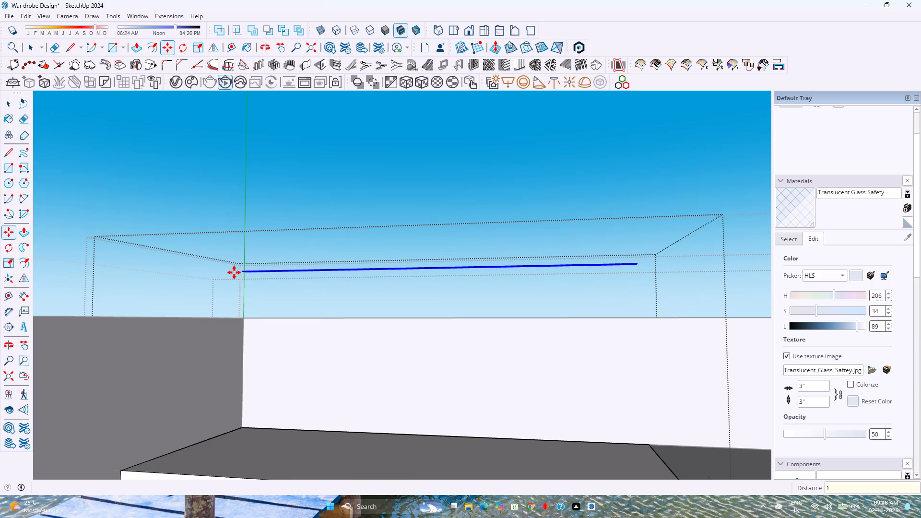
key(1)
key(apostrophe)
key(6)
key(shift+quotedbl)
key(Return)
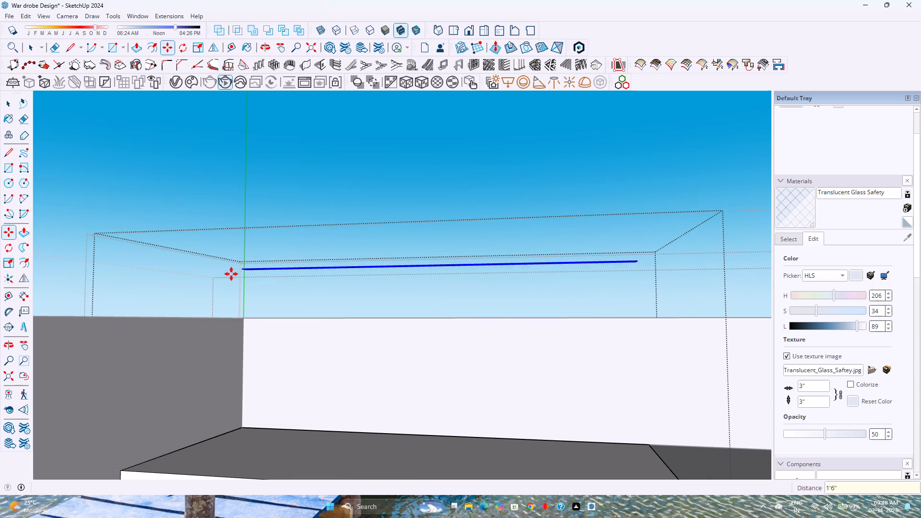
Group the copied strip face above the cabinet.
key(space)
scroll(240, 272, up, 4)
right_click(247, 270)
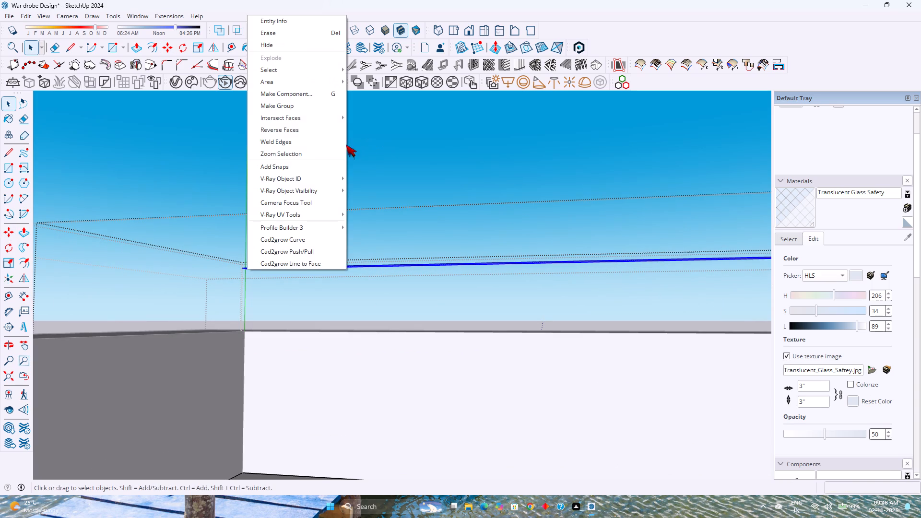
click(318, 108)
Inside the new group, extrude the strip face 0.30" to form a thin bar.
double_click(286, 267)
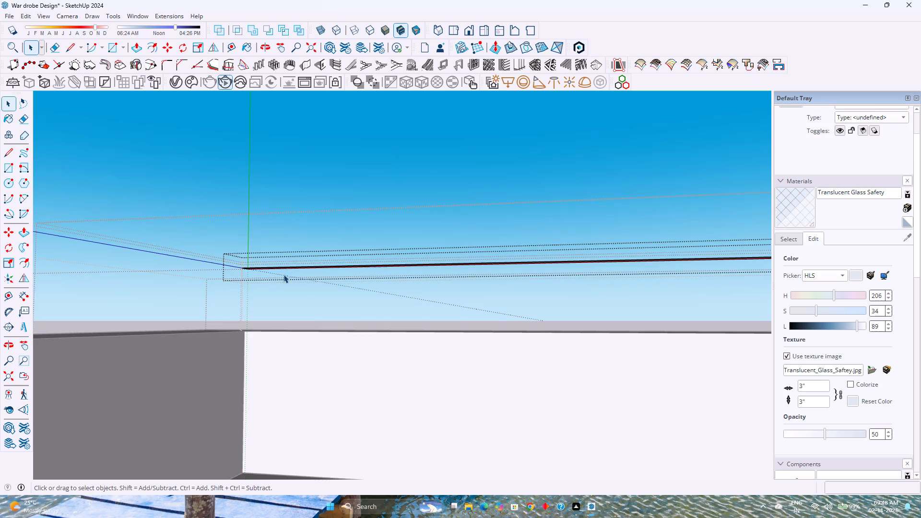
scroll(283, 274, up, 3)
middle_drag(283, 274, 279, 251)
middle_drag(278, 247, 277, 222)
key(p)
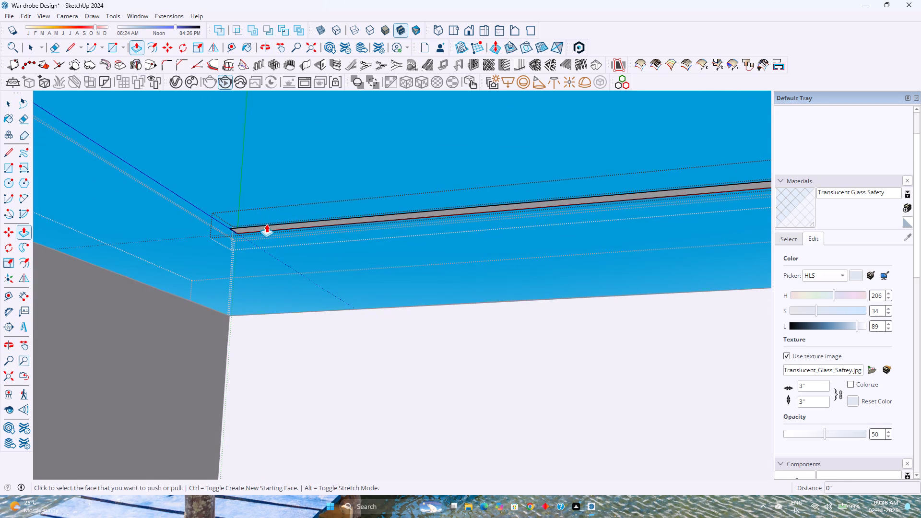
click(268, 228)
text(0.30)
key(Return)
key(space)
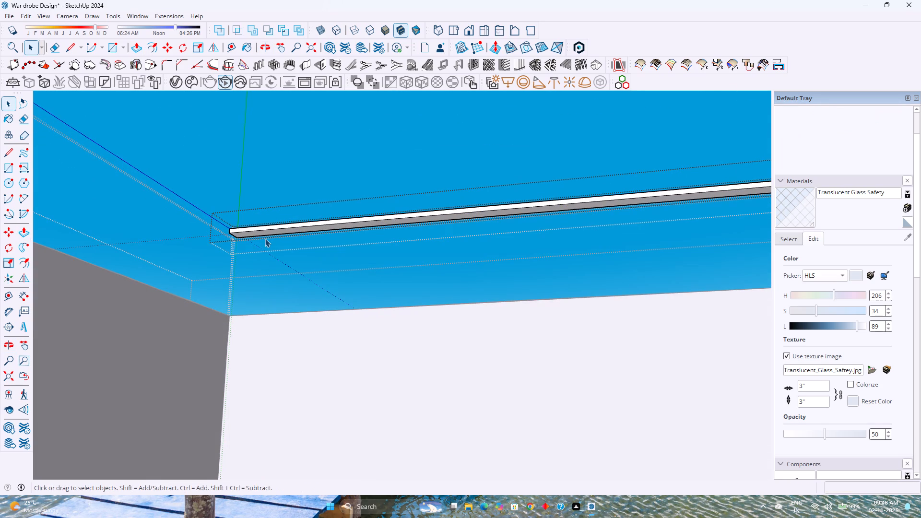
key(Escape)
Move the grouped bar 1'6" straight down into the groove under the cabinet top.
click(263, 229)
scroll(258, 237, up, 3)
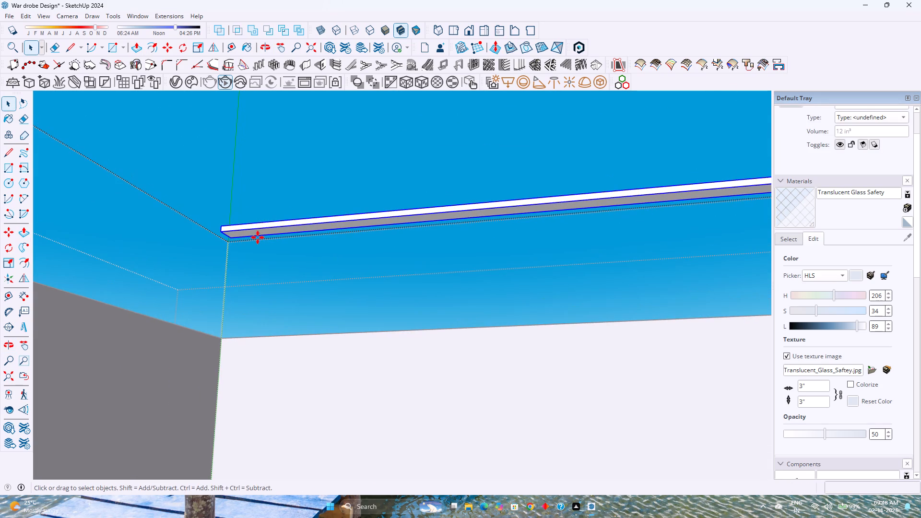
key(m)
click(217, 223)
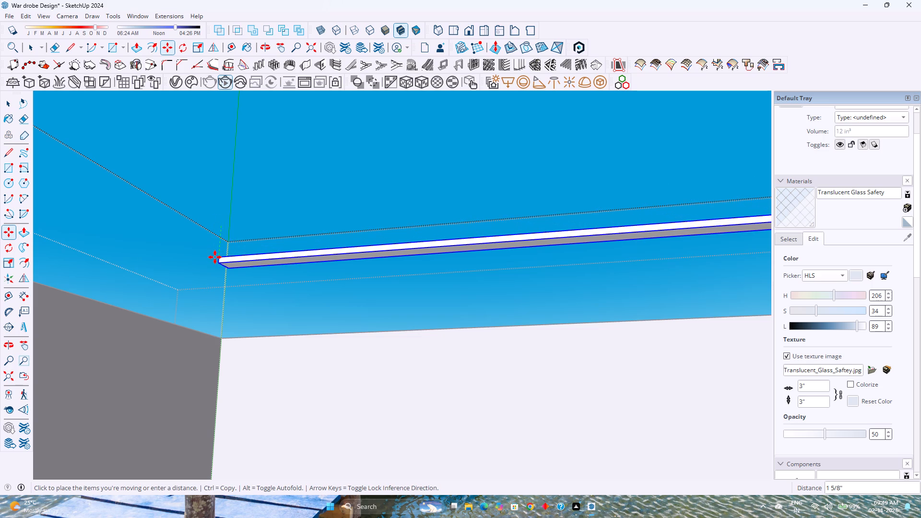
key(Left)
key(1)
key(apostrophe)
text(6")
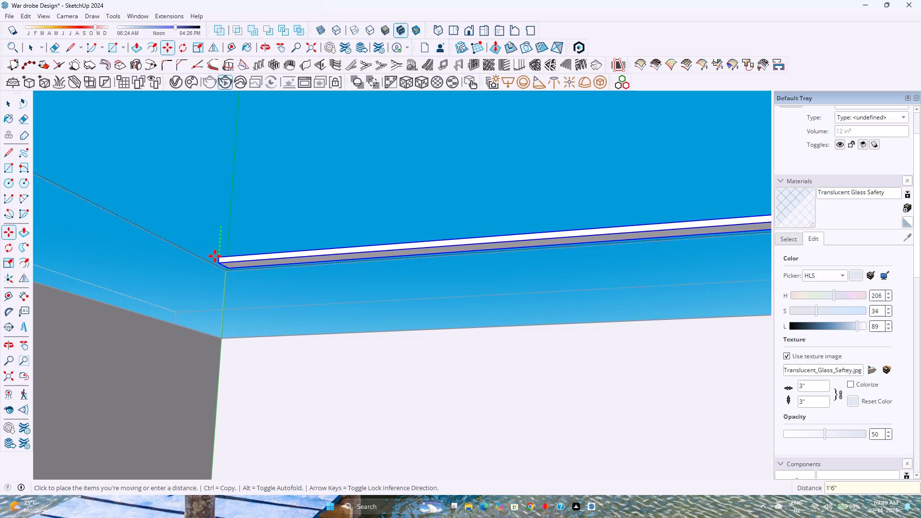
key(Return)
Copy the grouped bar from the cabinet top's rear corner down to the shelf's matching rear corner, placing it in the shelf's groove.
scroll(224, 260, down, 17)
scroll(224, 263, up, 1)
scroll(223, 265, down, 4)
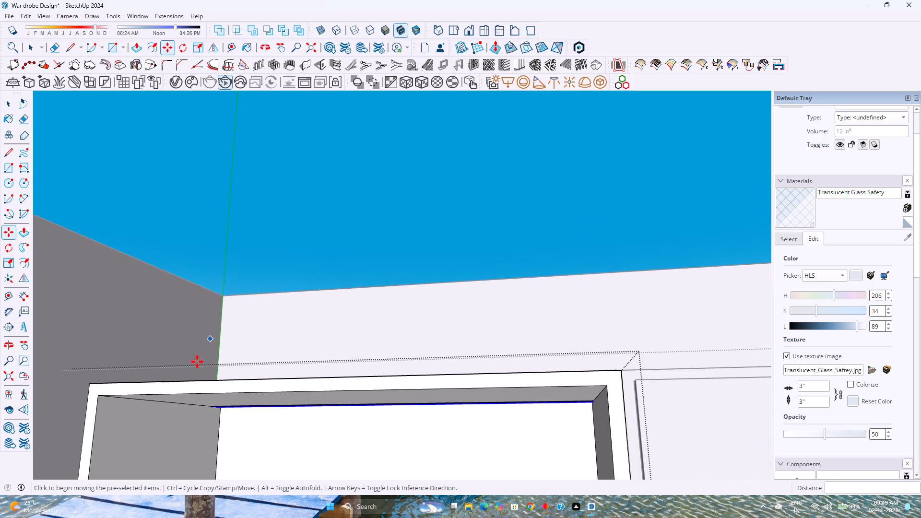
scroll(214, 417, down, 1)
scroll(216, 417, up, 4)
middle_drag(216, 417, 223, 348)
scroll(211, 351, up, 5)
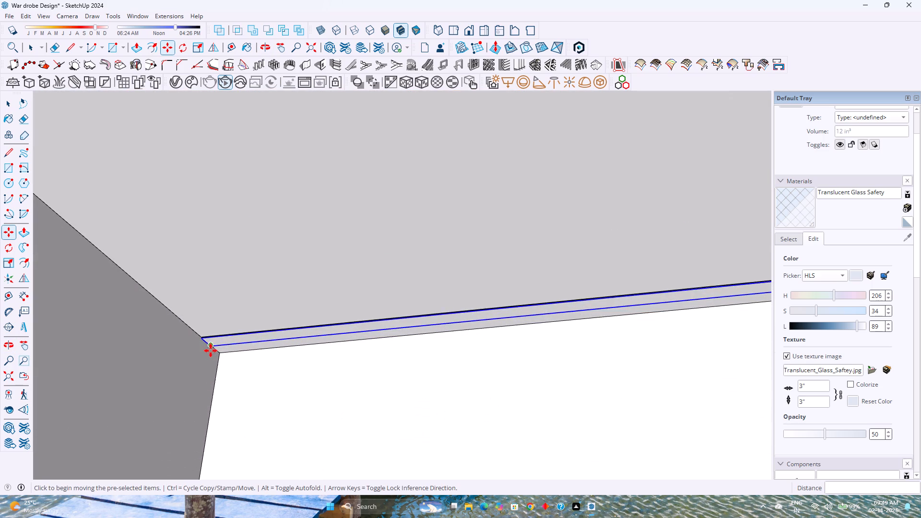
scroll(211, 351, up, 3)
click(221, 355)
scroll(222, 375, down, 10)
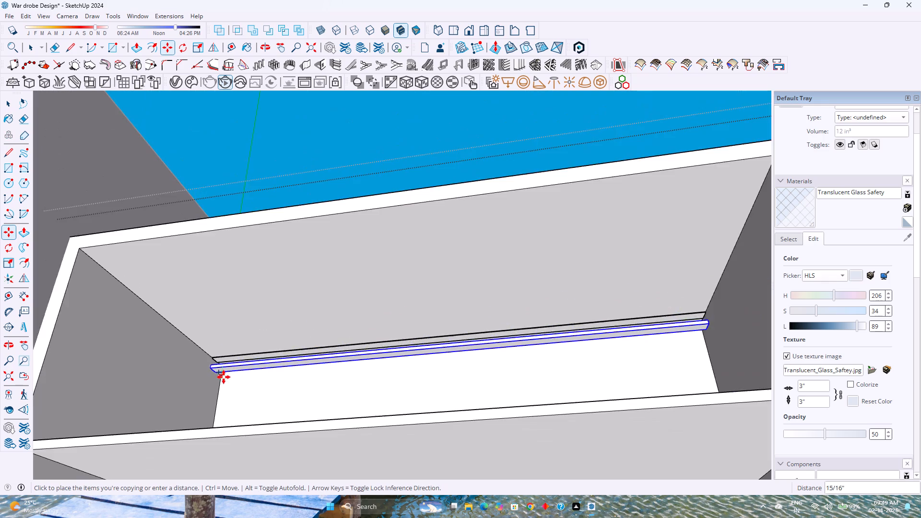
scroll(224, 377, down, 4)
scroll(208, 469, up, 7)
shift+middle_drag(211, 467, 229, 369)
shift+middle_click(229, 369)
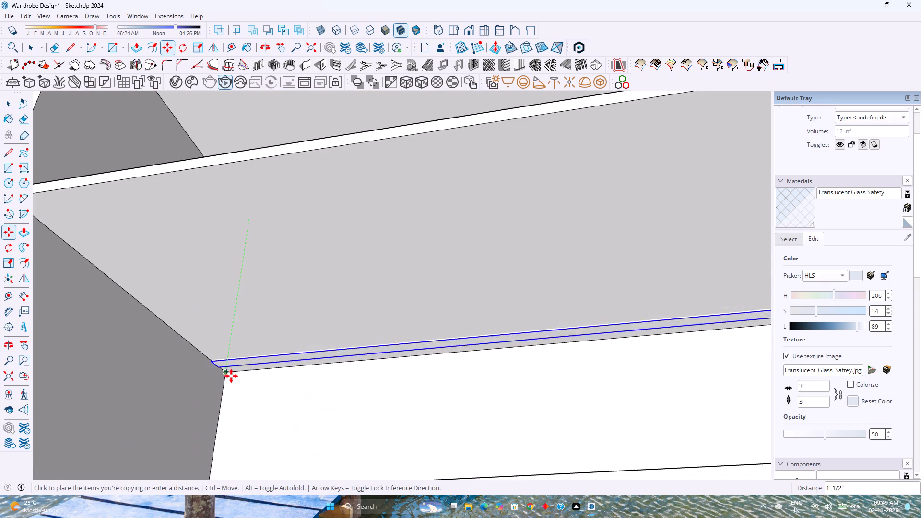
scroll(232, 376, up, 8)
click(218, 369)
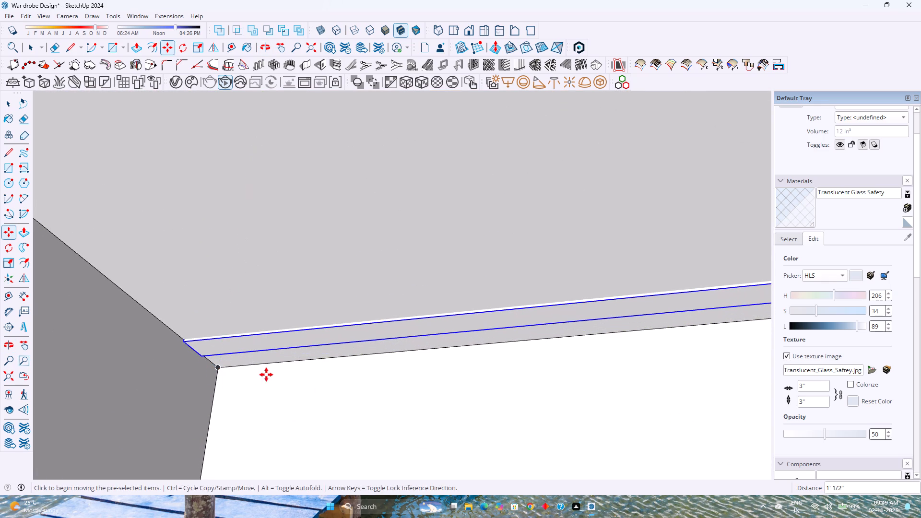
key(space)
key(Escape)
Select the light bars in the cabinet-top and shelf grooves and create a new V-Ray Emissive material.
scroll(242, 379, down, 9)
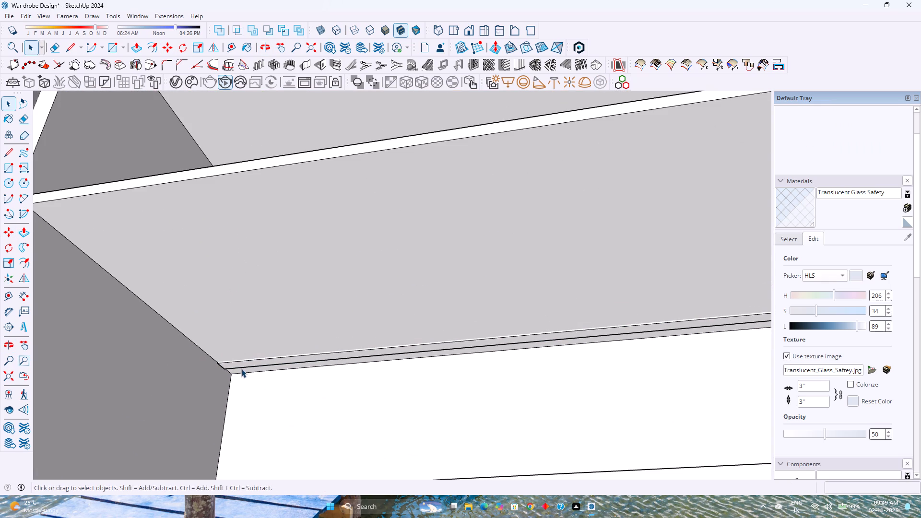
scroll(241, 369, down, 2)
middle_drag(241, 369, 252, 409)
middle_click(252, 409)
scroll(252, 409, down, 2)
scroll(251, 409, up, 1)
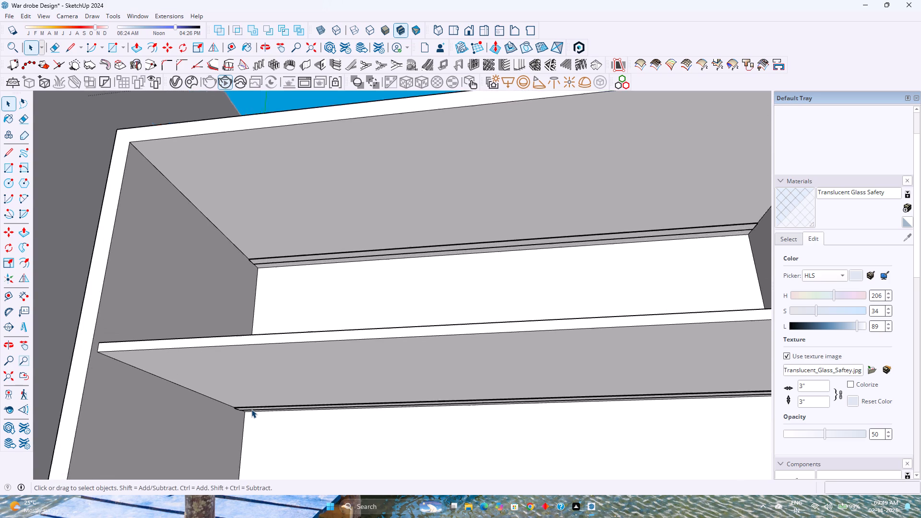
scroll(251, 409, up, 4)
click(248, 409)
double_click(234, 408)
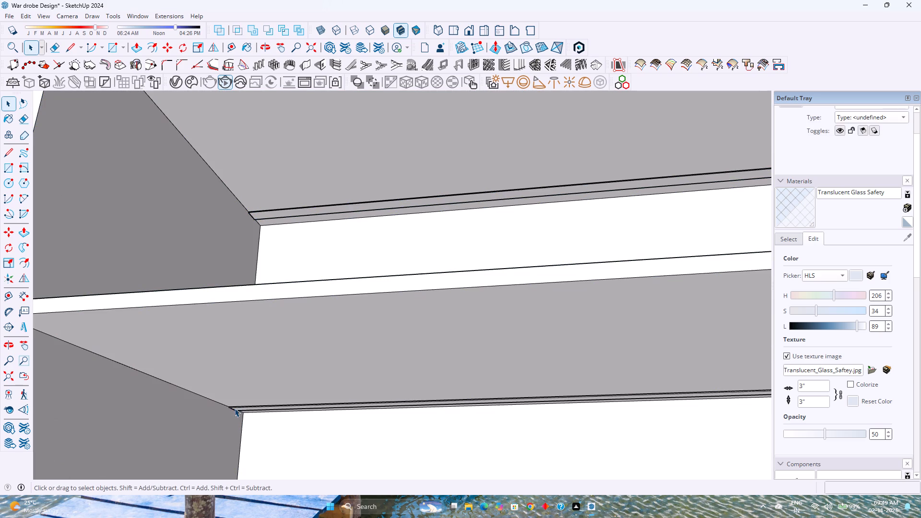
click(237, 409)
ctrl+click(265, 217)
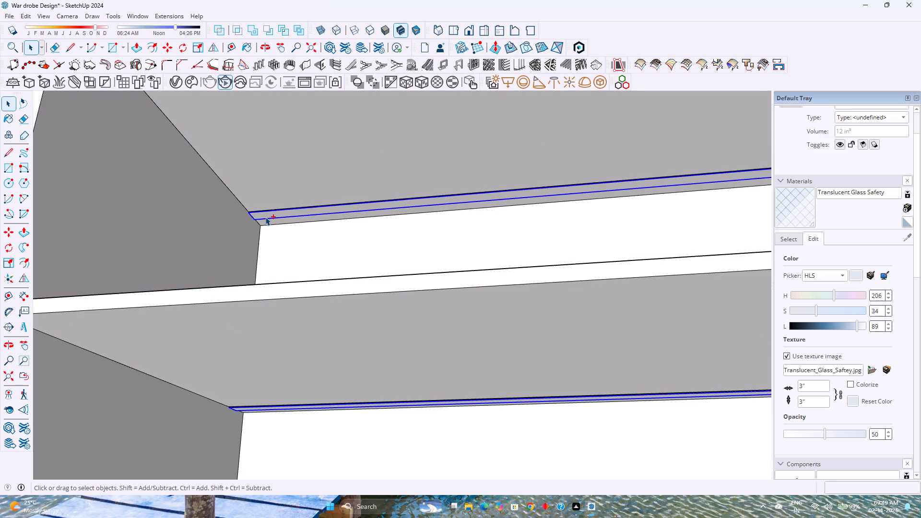
click(175, 83)
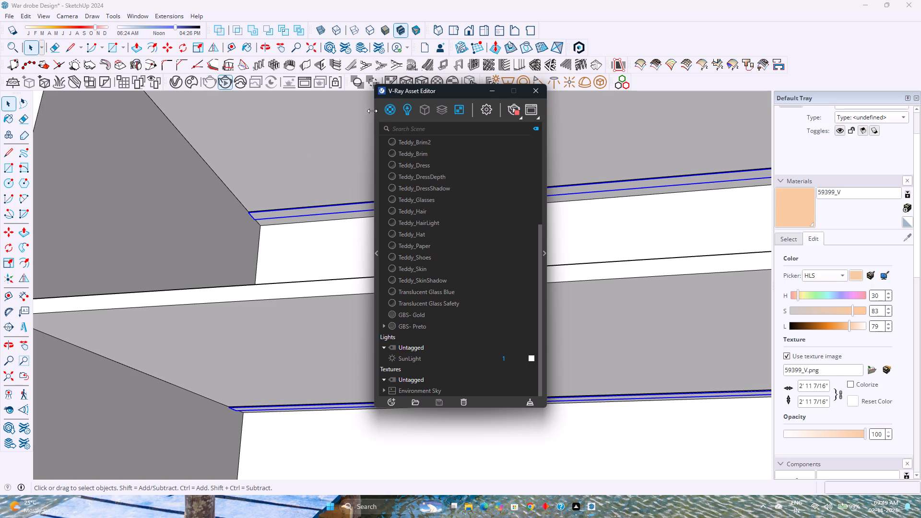
right_click(392, 107)
click(410, 139)
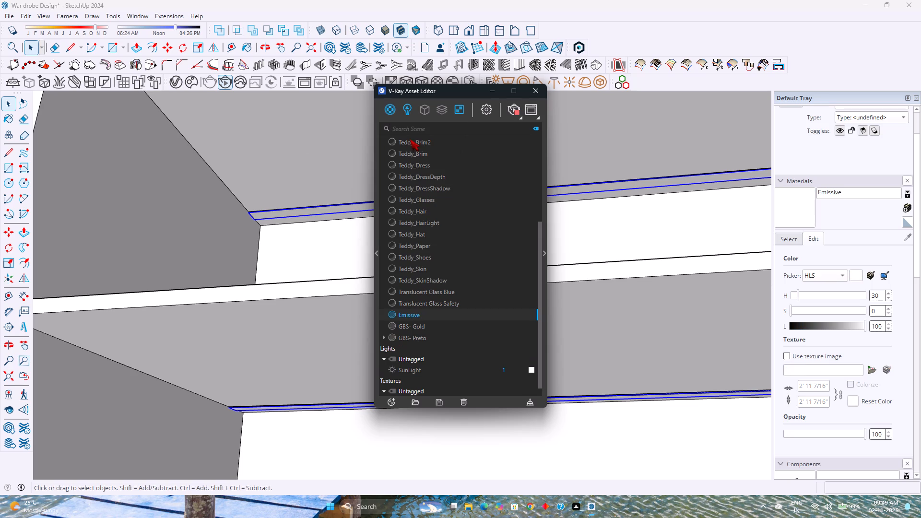
Rename the new emissive material as Shelves Light.
right_click(417, 313)
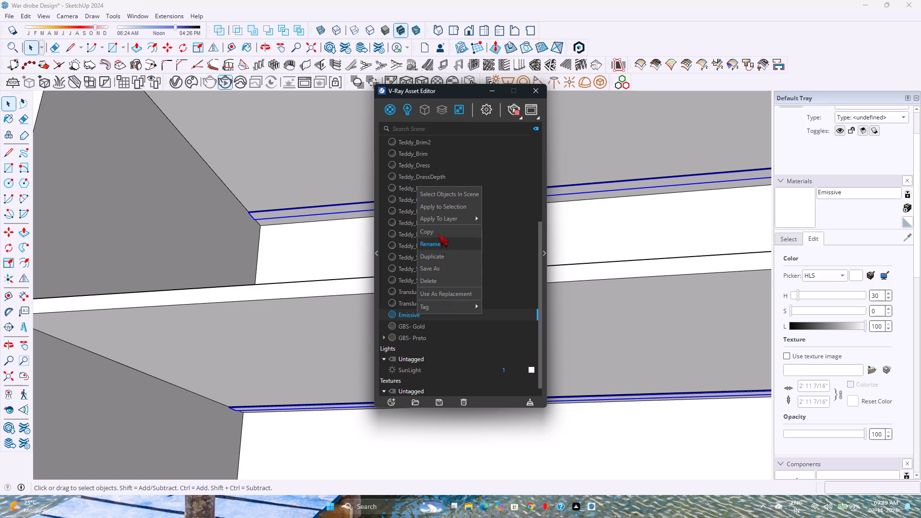
click(432, 249)
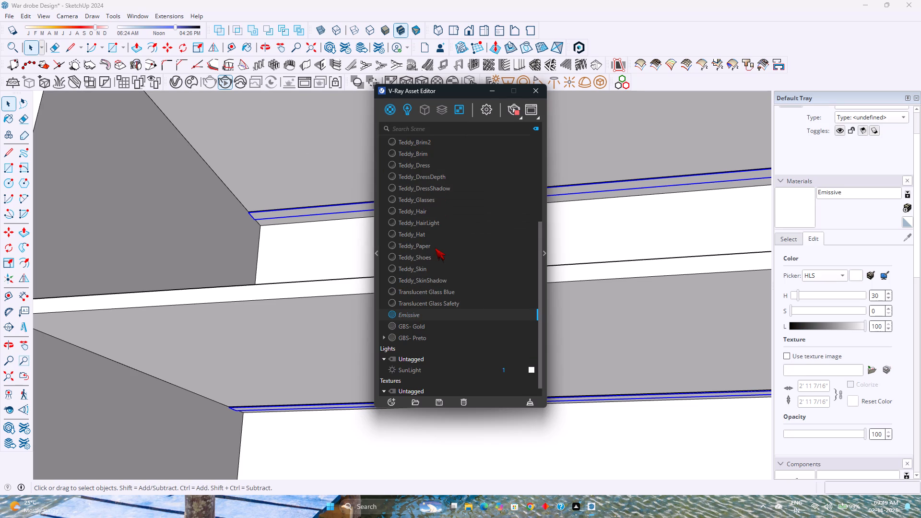
key(BackSpace)
key(BackSpace)
key(BackSpace)
key(BackSpace)
key(BackSpace)
key(BackSpace)
key(BackSpace)
key(BackSpace)
key(BackSpace)
key(BackSpace)
key(BackSpace)
key(BackSpace)
key(BackSpace)
key(BackSpace)
text(Shel)
text(ves Lght)
key(BackSpace)
key(BackSpace)
key(BackSpace)
text(ight)
key(Return)
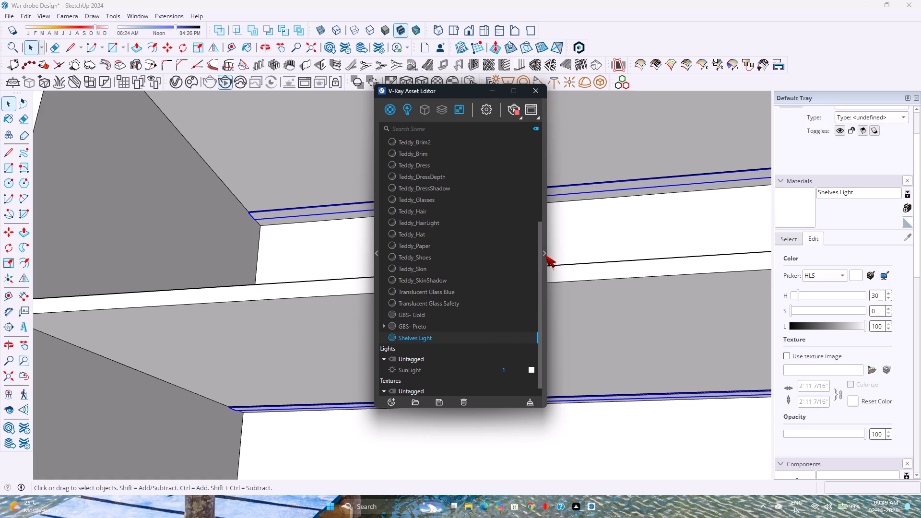
Set the Shelves Light emissive color to a pale warm peach, about hue 32, saturation 93, lightness 88.
click(545, 255)
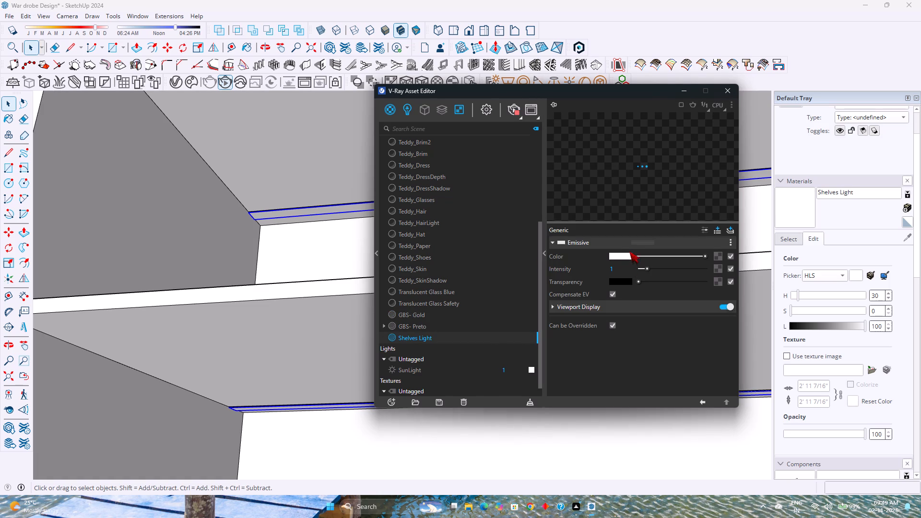
click(612, 257)
click(441, 188)
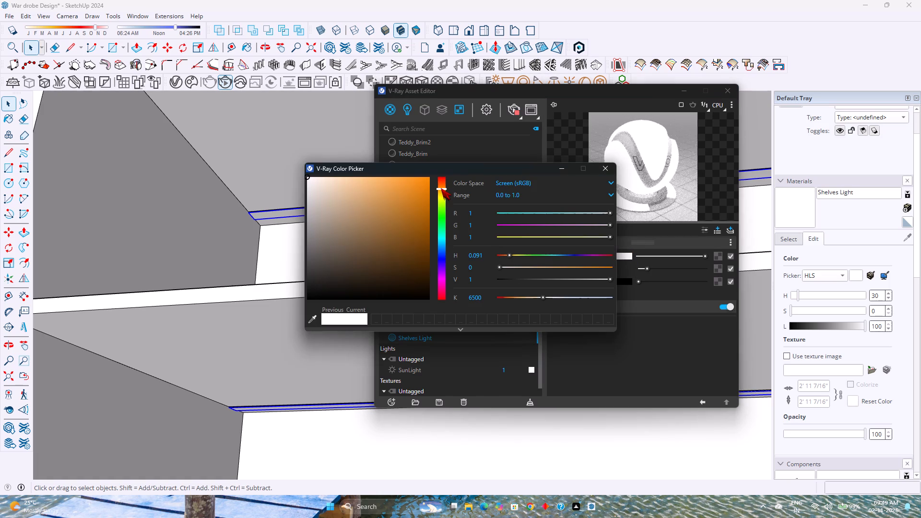
click(325, 178)
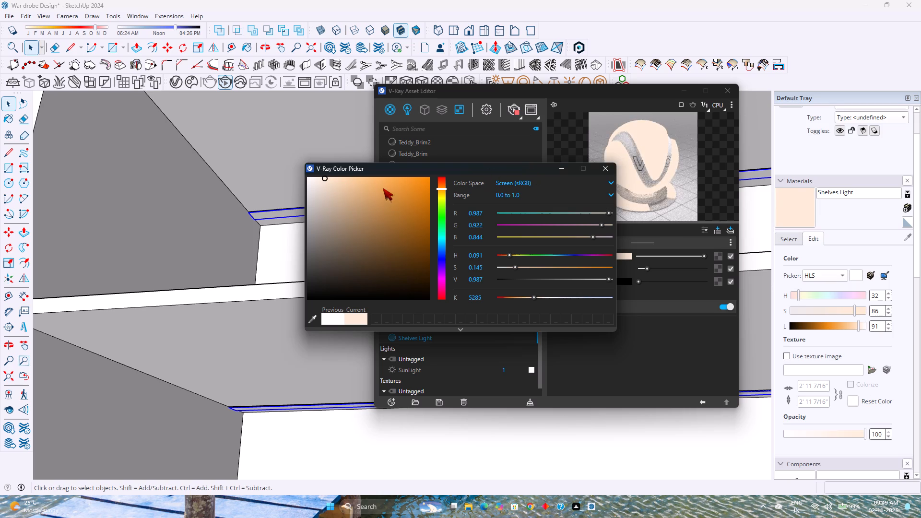
click(340, 178)
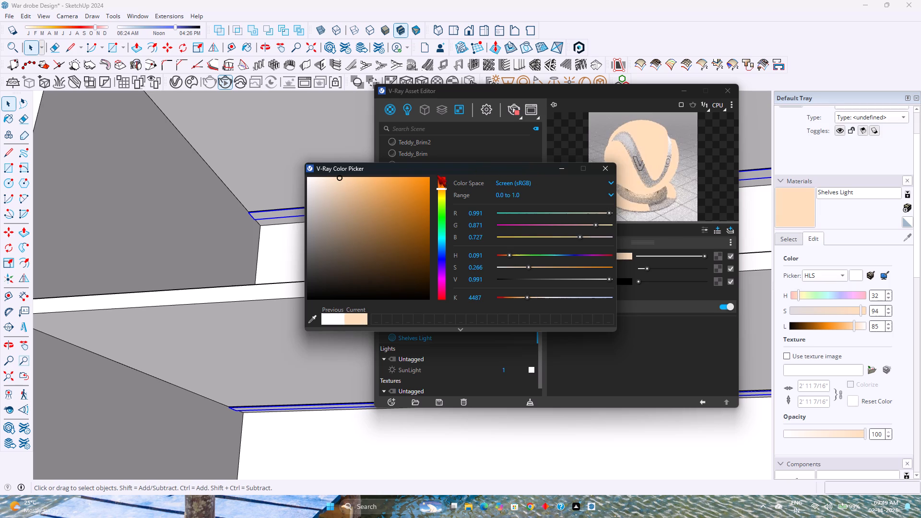
click(333, 178)
click(598, 171)
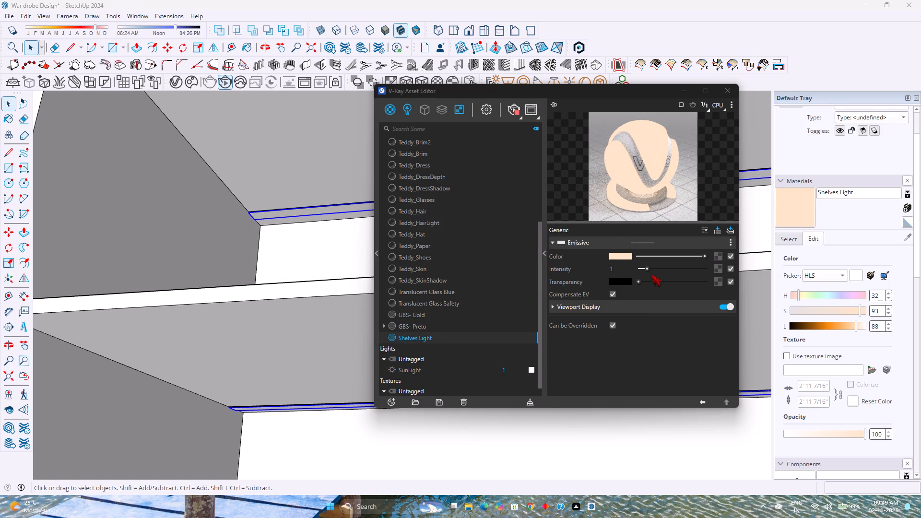
Raise the Shelves Light material's emissive intensity to 9.4.
drag(651, 271, 698, 270)
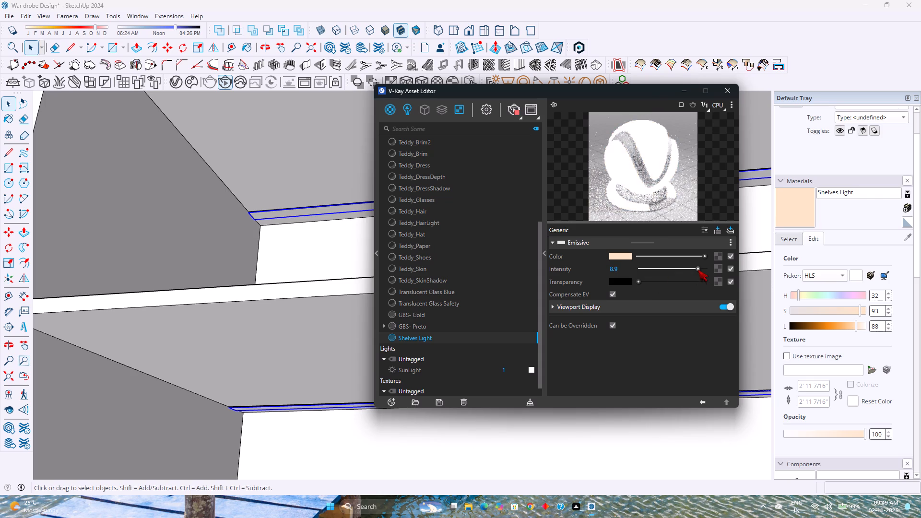
drag(698, 270, 689, 274)
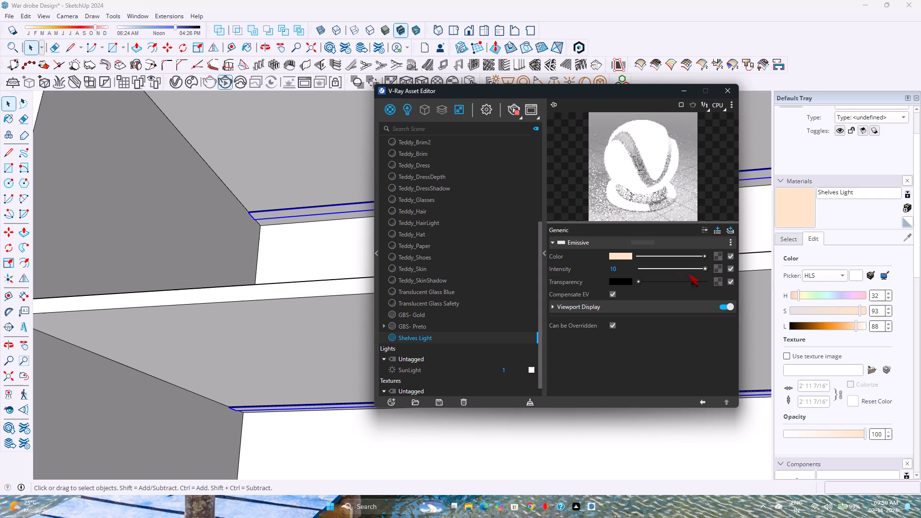
drag(689, 274, 701, 274)
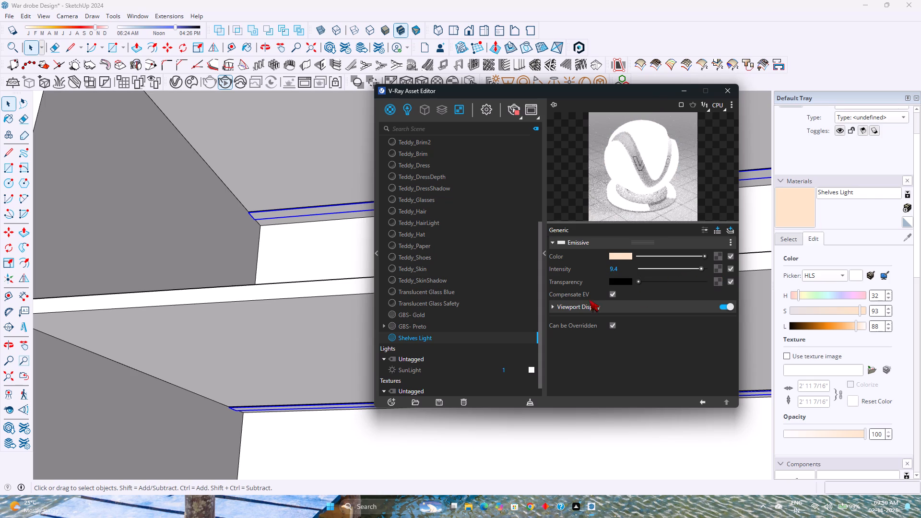
Apply the Shelves Light material to the two selected bars, close the V-Ray Asset Editor and clear the selection.
right_click(415, 340)
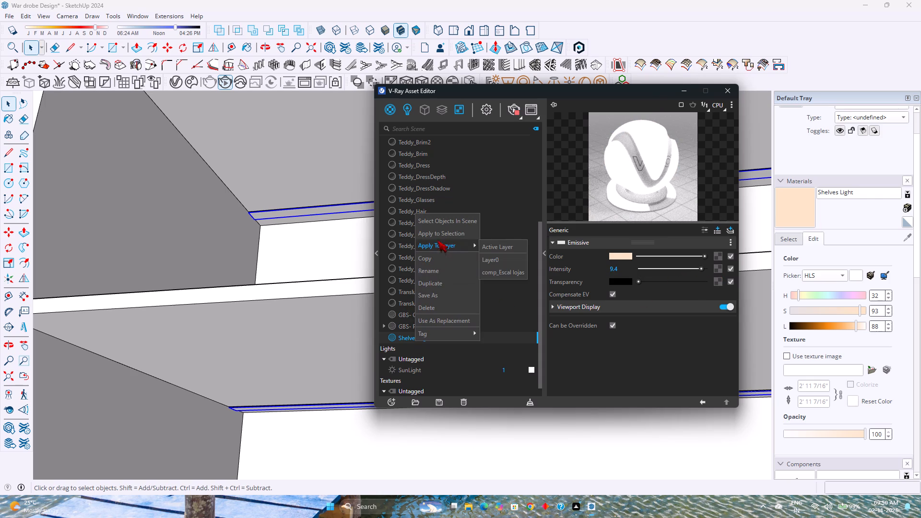
click(439, 236)
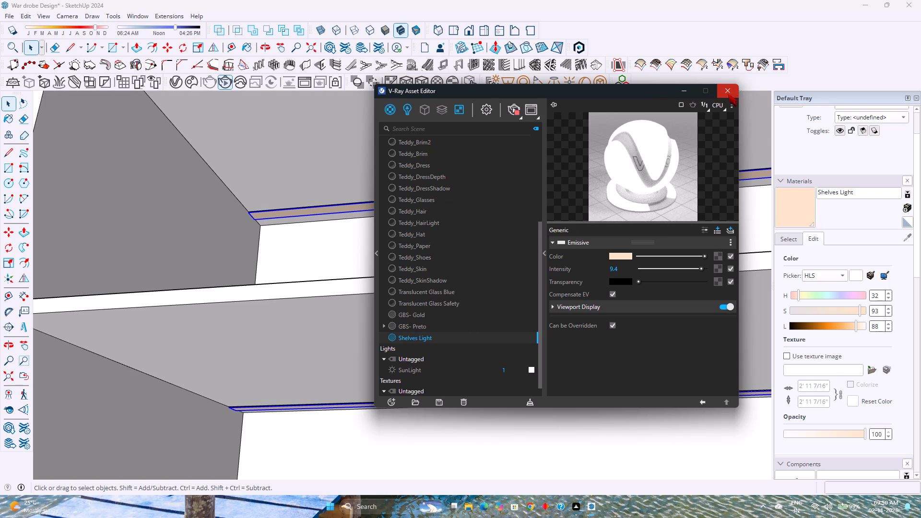
click(728, 94)
scroll(453, 263, down, 9)
middle_drag(454, 263, 435, 341)
middle_click(435, 341)
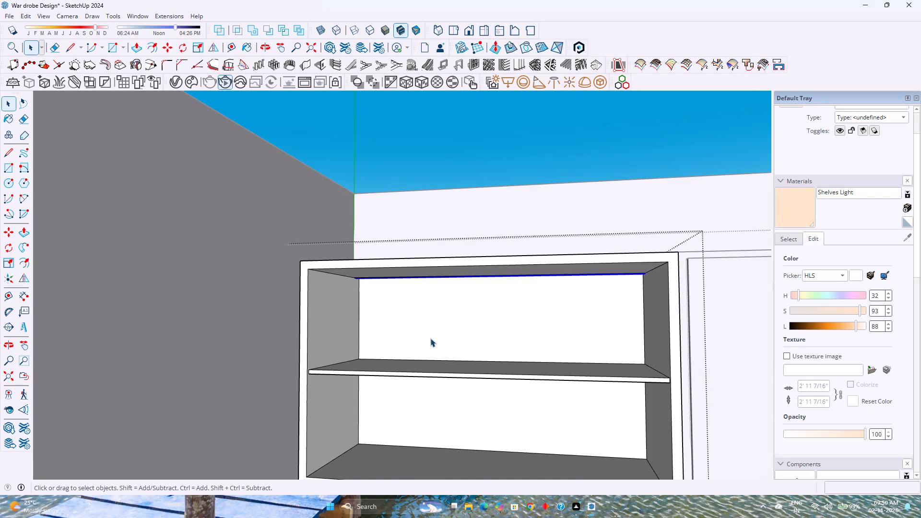
key(Escape)
Open 3D Warehouse and search its models for "bags".
scroll(427, 337, down, 1)
shift+middle_drag(416, 363, 359, 290)
shift+middle_click(358, 289)
middle_drag(354, 281, 357, 304)
middle_click(357, 304)
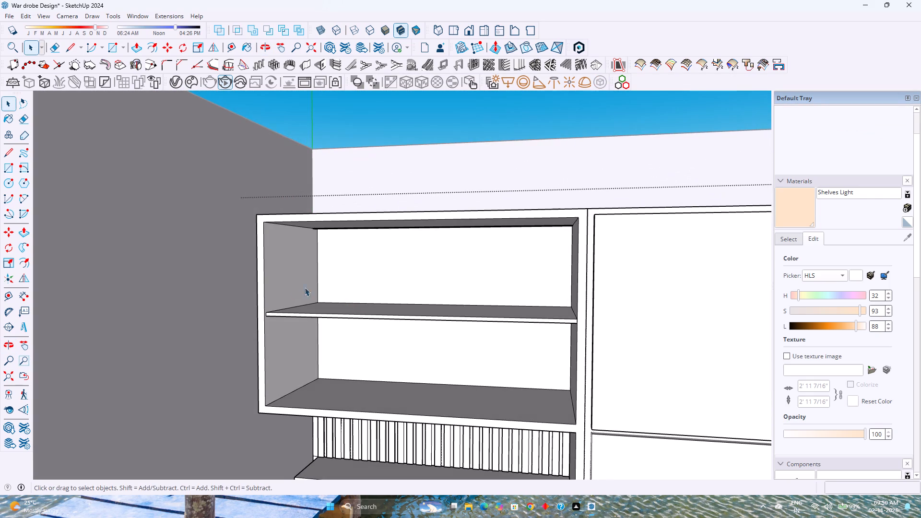
click(130, 17)
click(150, 93)
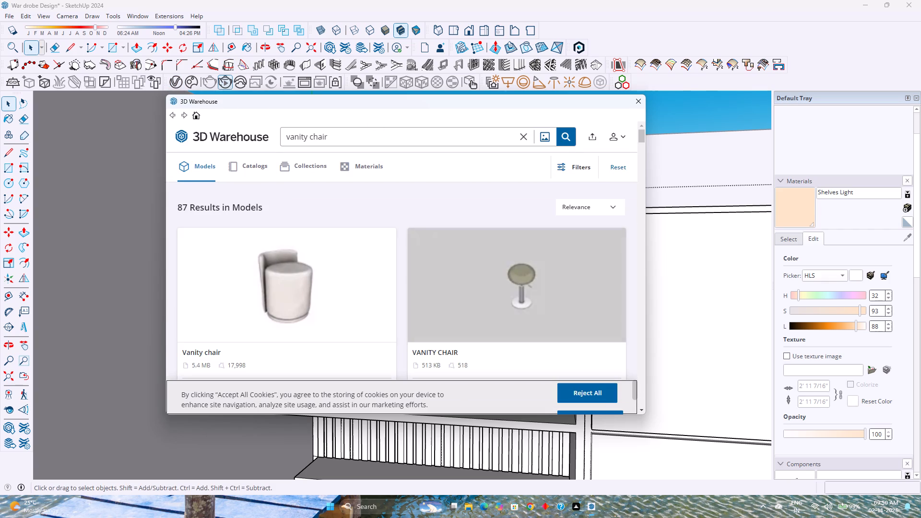
click(523, 139)
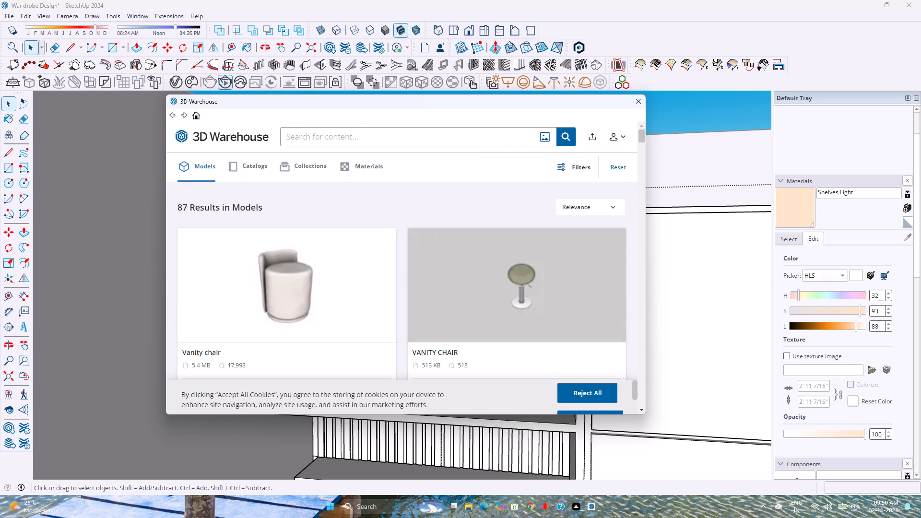
text(bags)
key(Return)
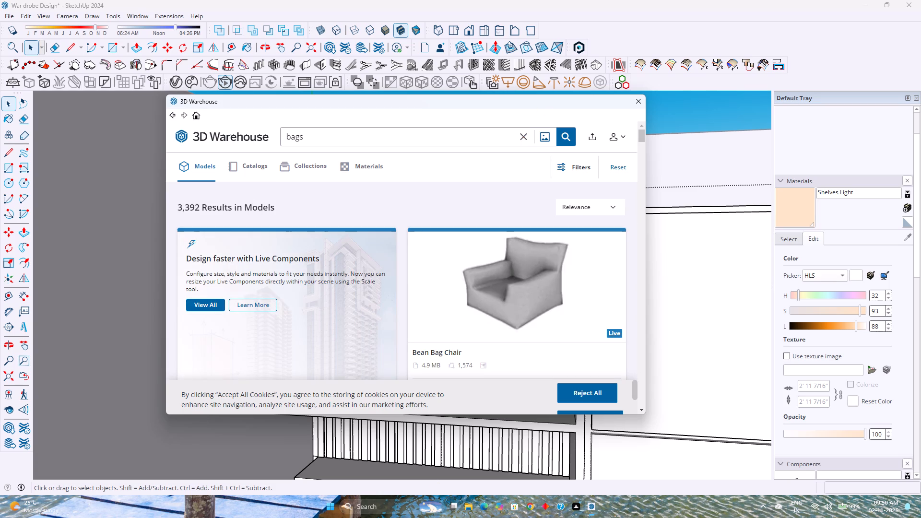
Browse the 3D Warehouse bag results for handbag models suited to the open wardrobe shelves.
scroll(485, 332, down, 1)
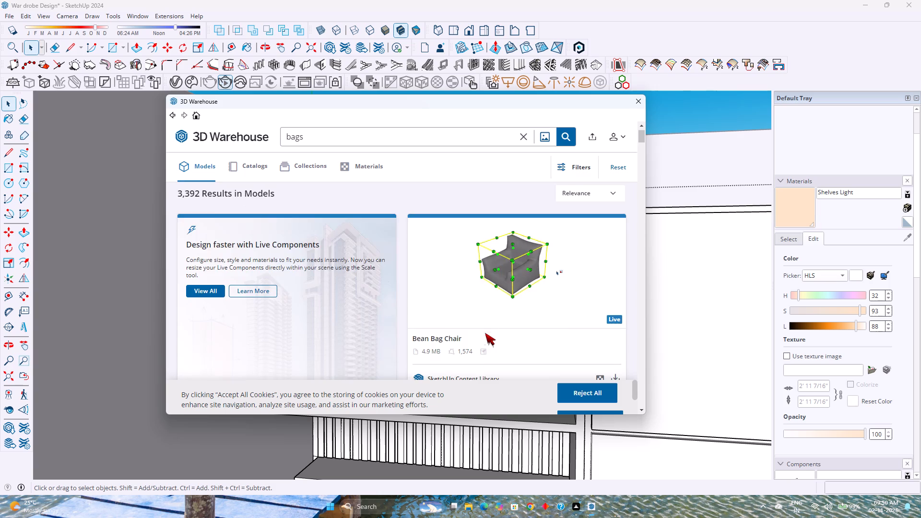
scroll(485, 333, down, 4)
scroll(436, 283, down, 3)
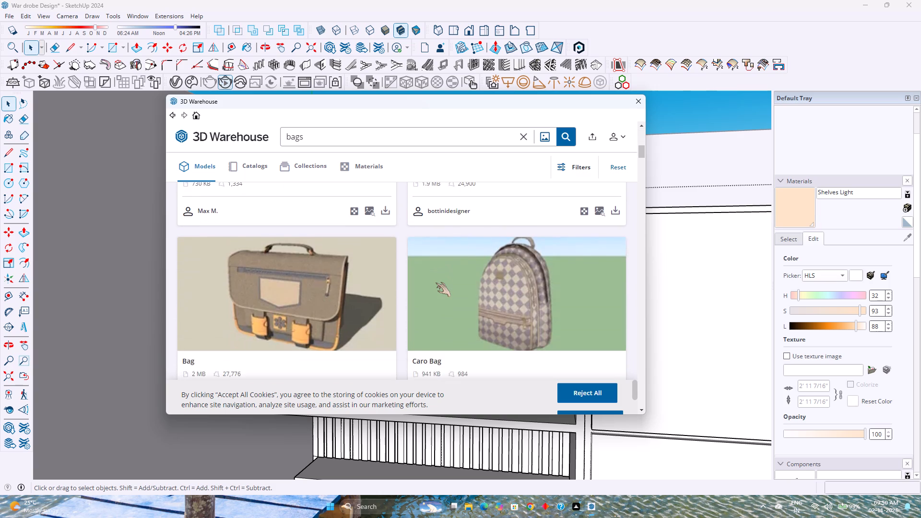
scroll(436, 283, down, 4)
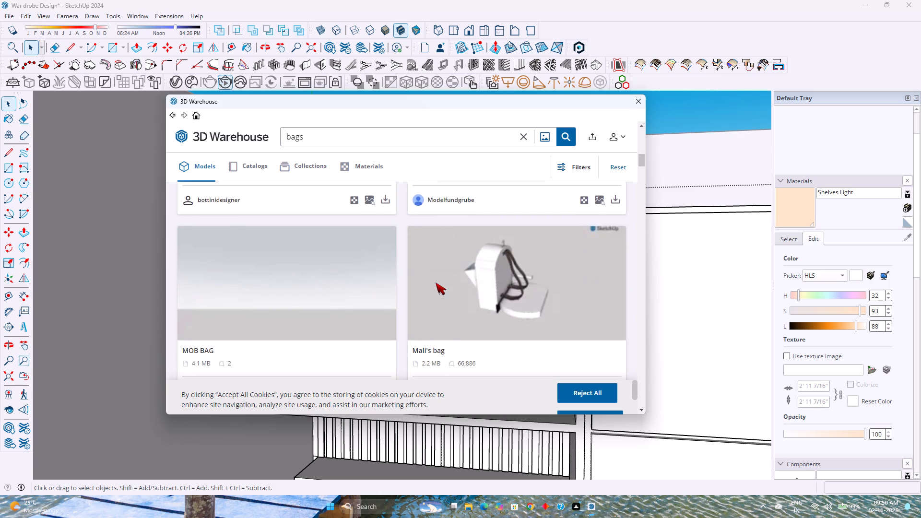
scroll(433, 290, down, 4)
scroll(435, 295, up, 4)
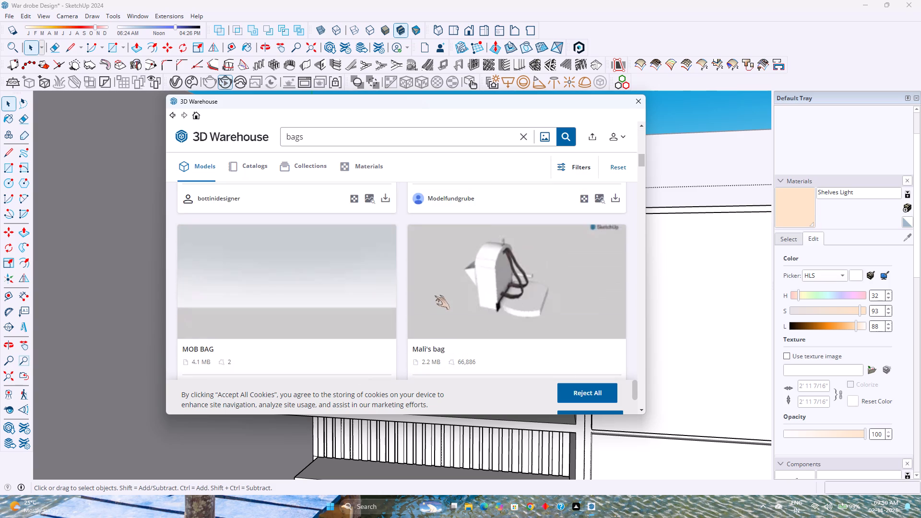
scroll(435, 295, up, 3)
scroll(435, 295, down, 2)
scroll(435, 295, up, 2)
scroll(435, 295, down, 5)
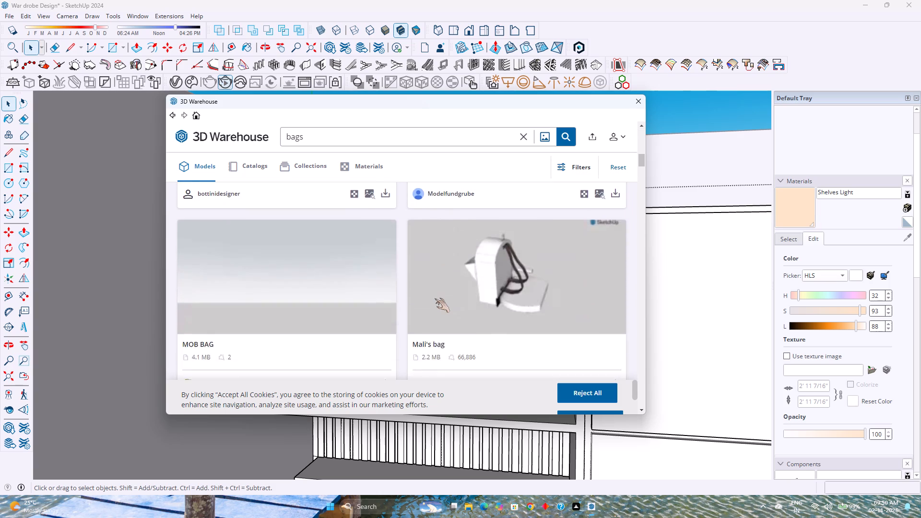
scroll(435, 298, down, 7)
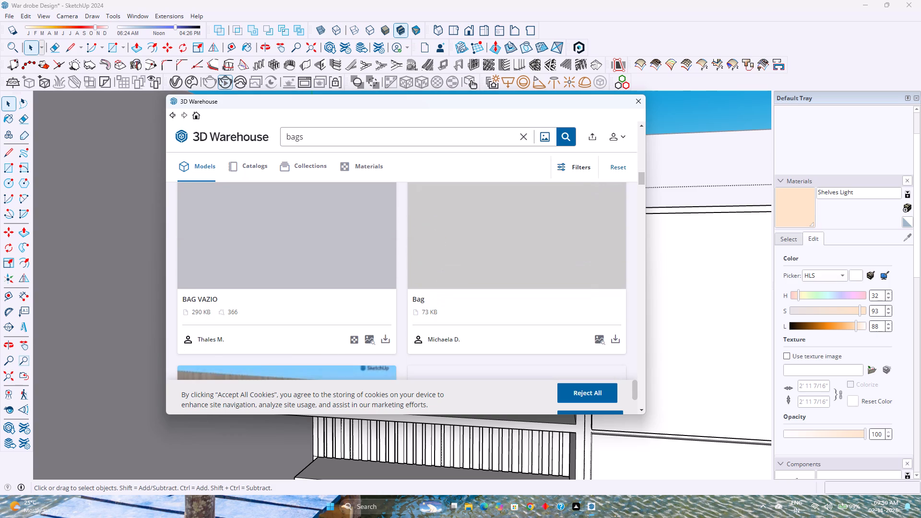
scroll(430, 316, up, 1)
scroll(430, 318, down, 4)
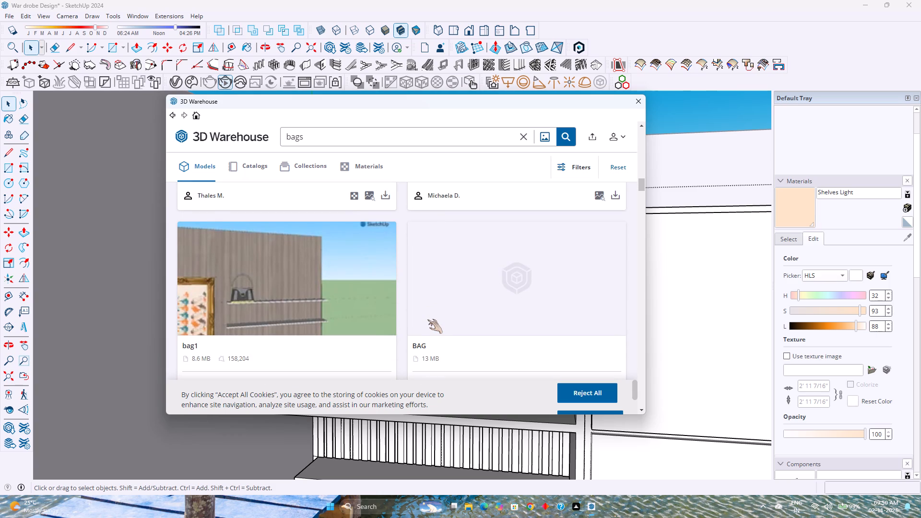
scroll(424, 319, down, 5)
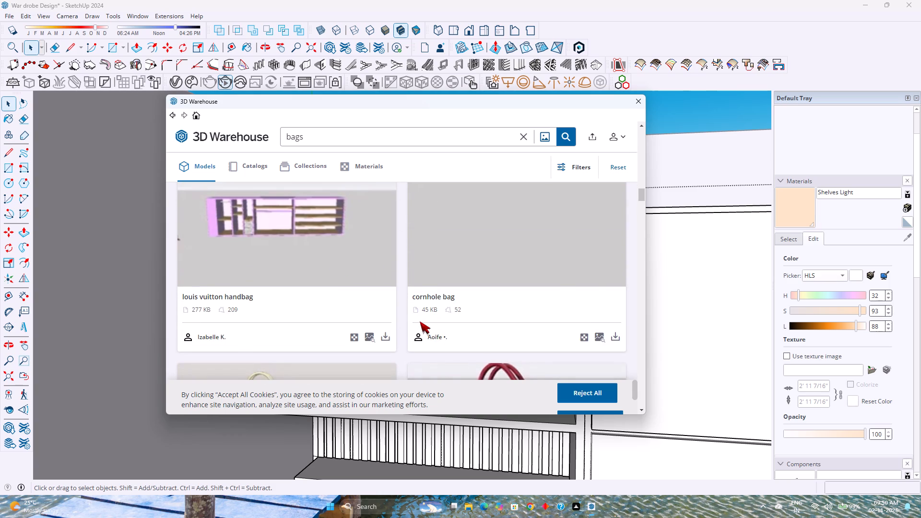
scroll(425, 324, down, 3)
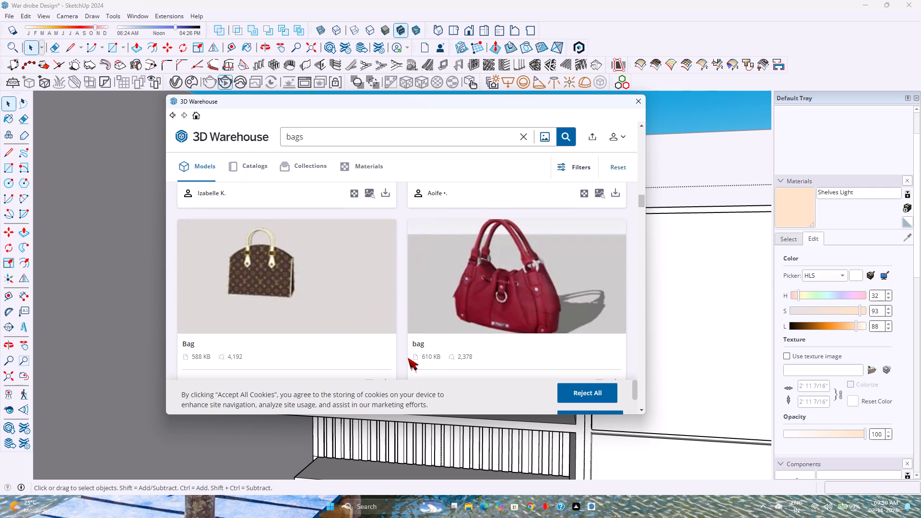
scroll(323, 335, down, 5)
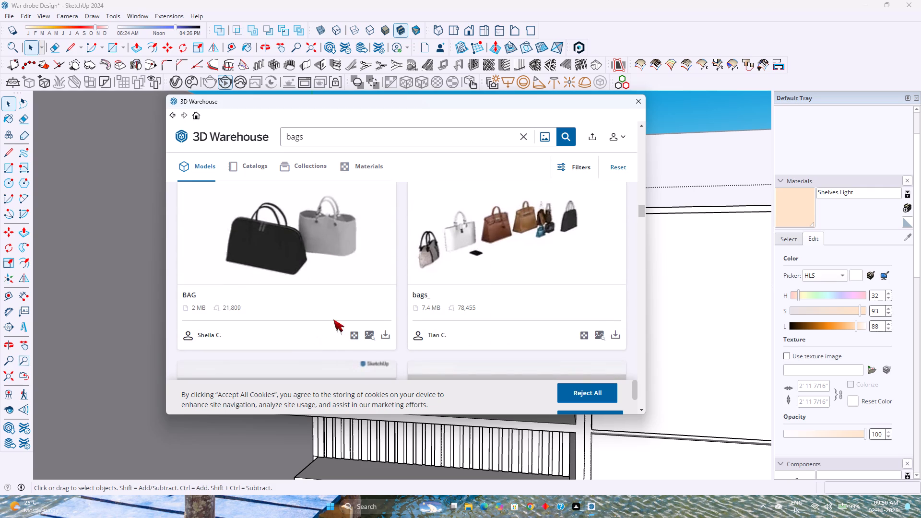
Load the BAG model of a black and a light handbag directly into the scene and place it on the lower shelf.
click(385, 337)
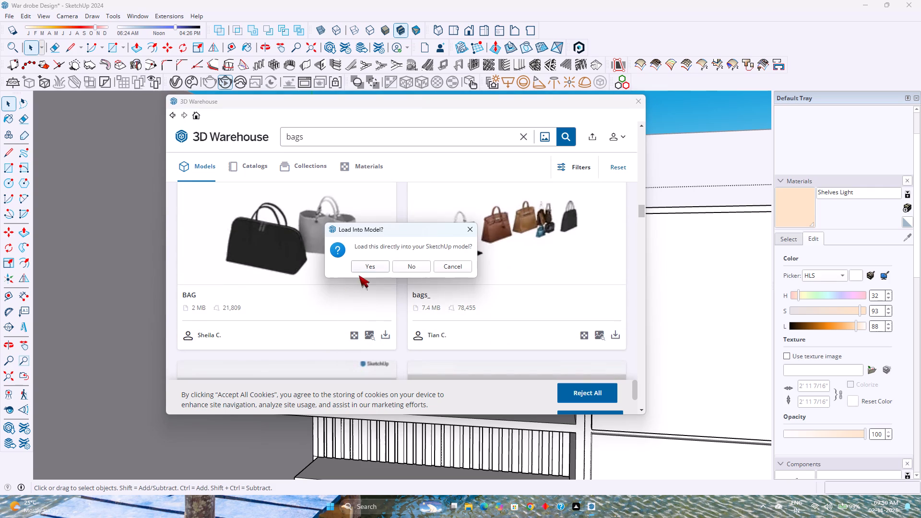
click(363, 268)
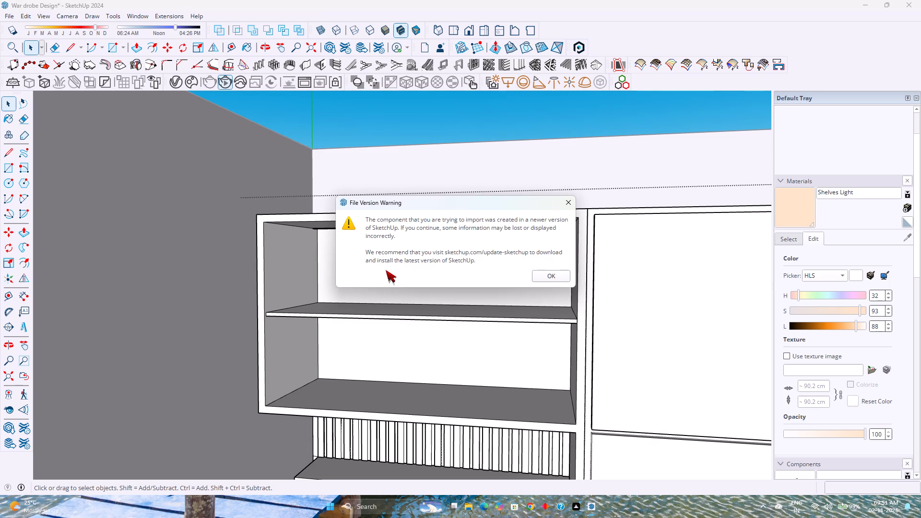
click(544, 276)
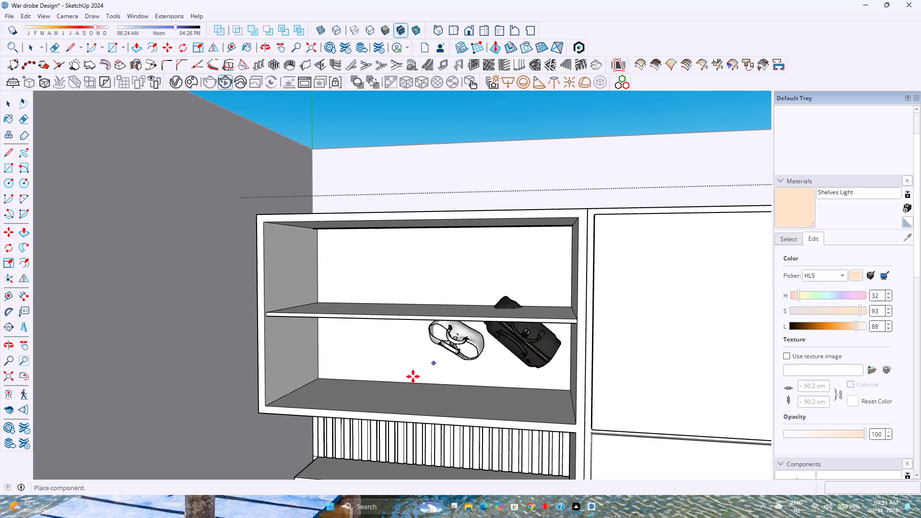
click(343, 405)
Rotate the handbag pair 90 degrees about the red axis so both bags stand upright on the lower shelf.
scroll(442, 392, up, 4)
middle_drag(475, 399, 388, 379)
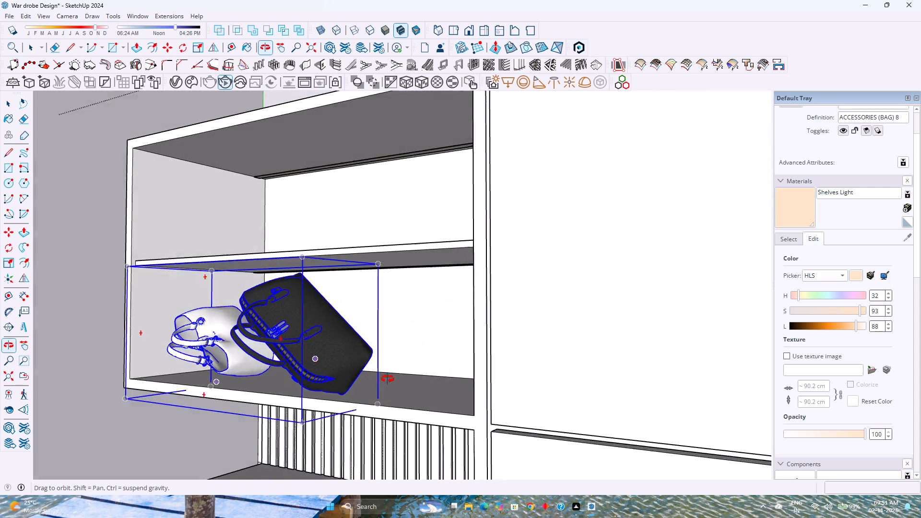
middle_drag(388, 379, 392, 373)
middle_click(392, 373)
click(178, 43)
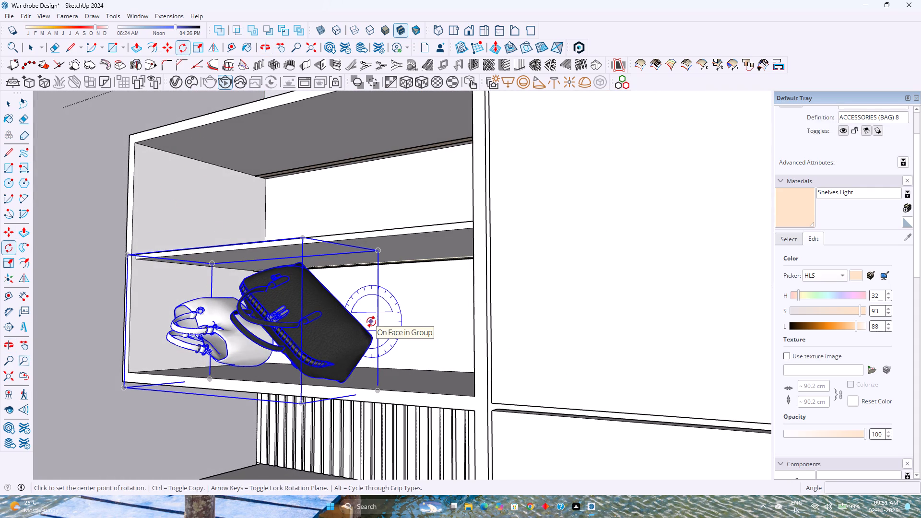
key(Up)
middle_drag(364, 327, 433, 365)
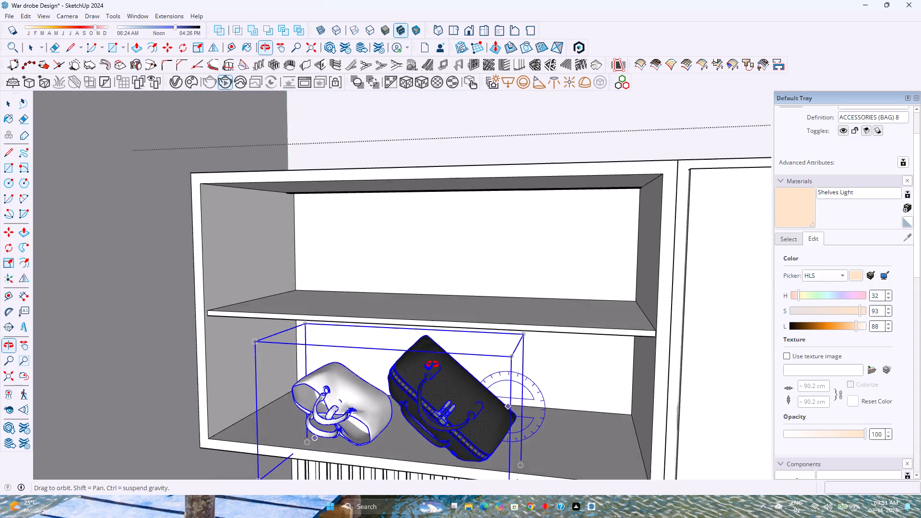
middle_drag(433, 365, 433, 364)
middle_click(433, 362)
key(Left)
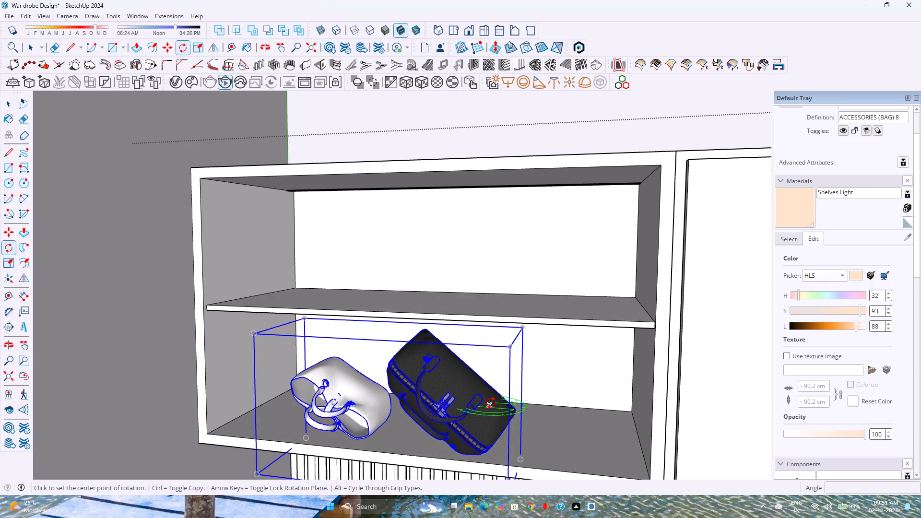
key(Right)
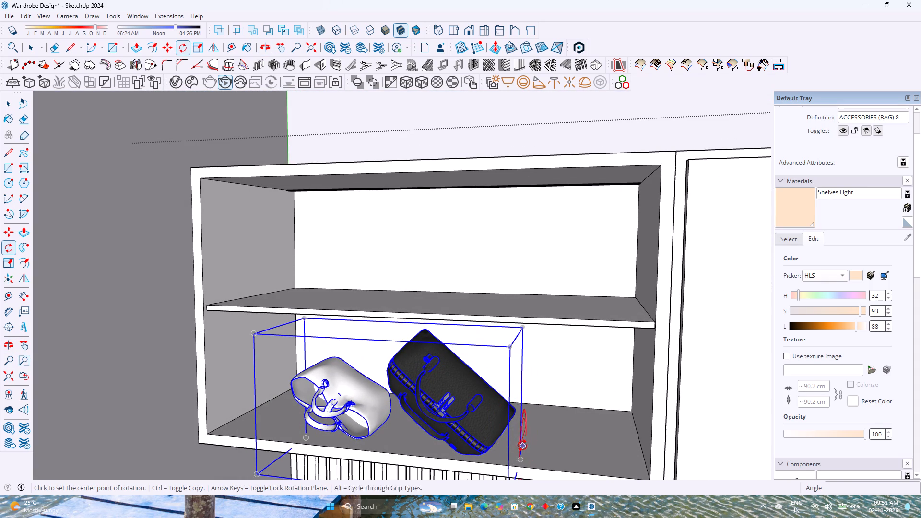
shift+middle_drag(521, 446, 476, 365)
shift+middle_click(475, 365)
click(477, 378)
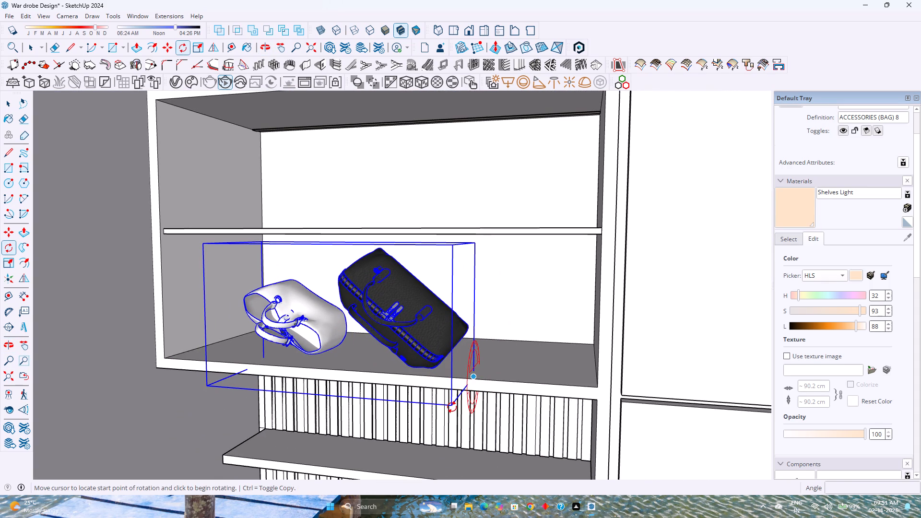
click(452, 404)
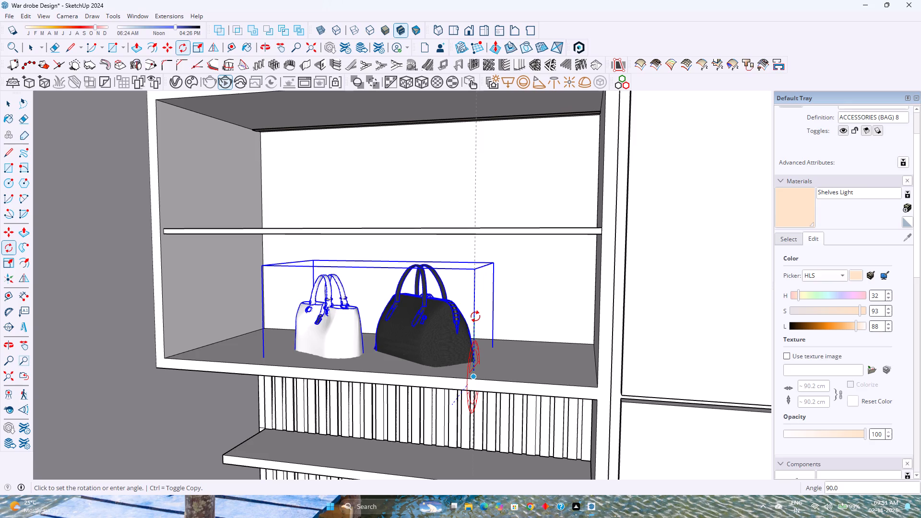
click(475, 317)
Scale the handbag pair up uniformly to about 1.13 from its upper front corner.
middle_drag(420, 387, 483, 379)
middle_click(483, 379)
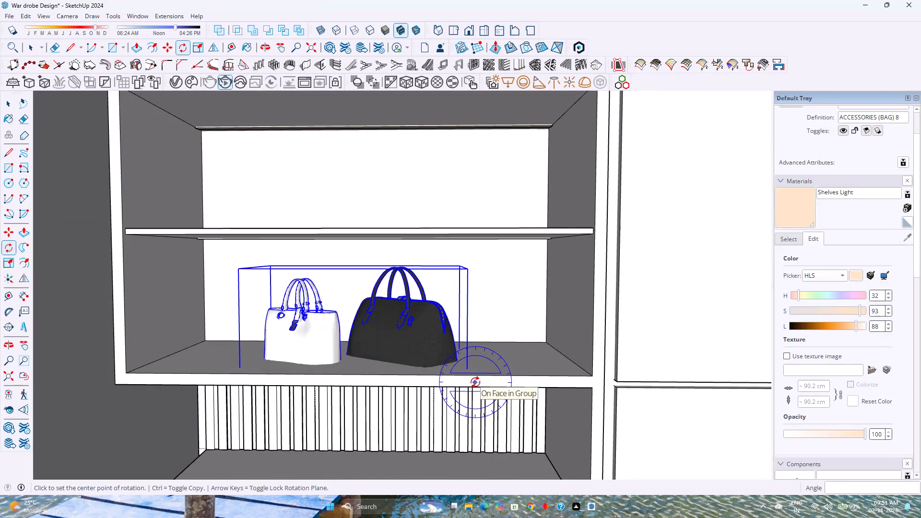
key(s)
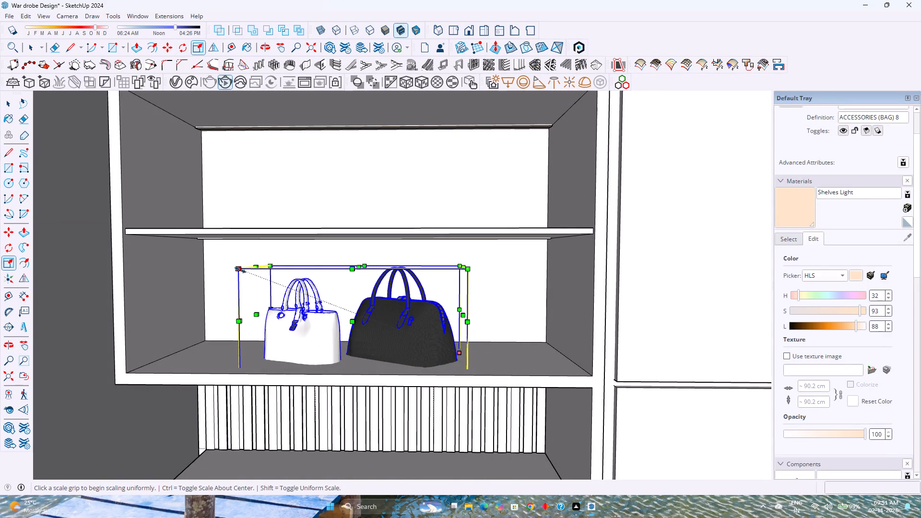
click(240, 270)
click(203, 251)
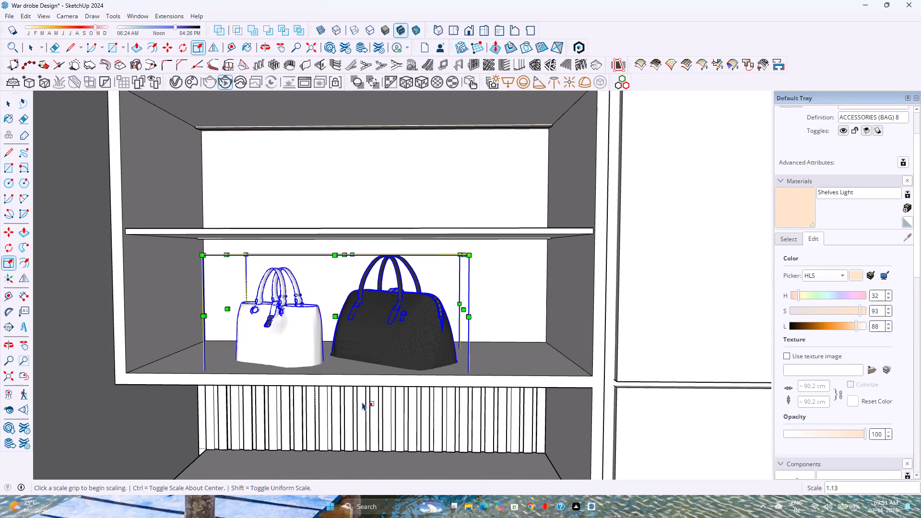
Raise the handbag pair about 1 inch, shift it about 6 inches toward the shelf's left end, and clear the selection.
key(m)
click(471, 388)
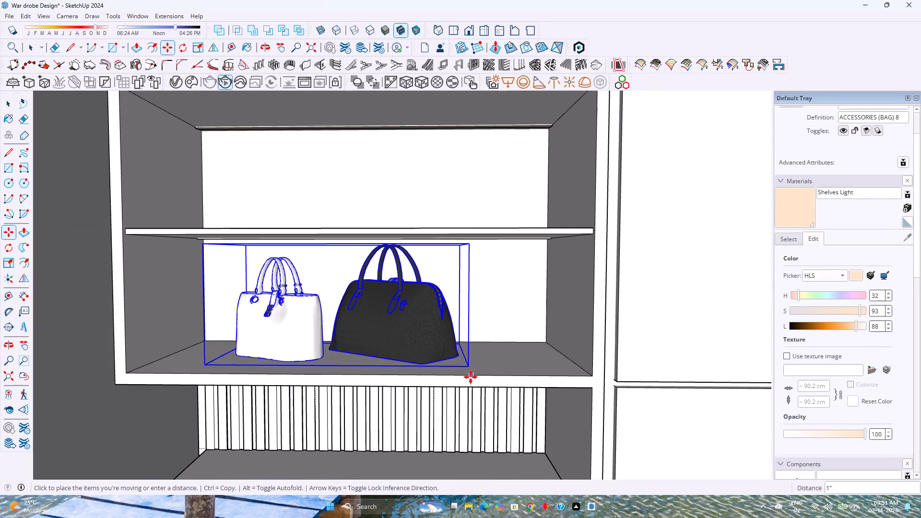
click(471, 377)
click(469, 369)
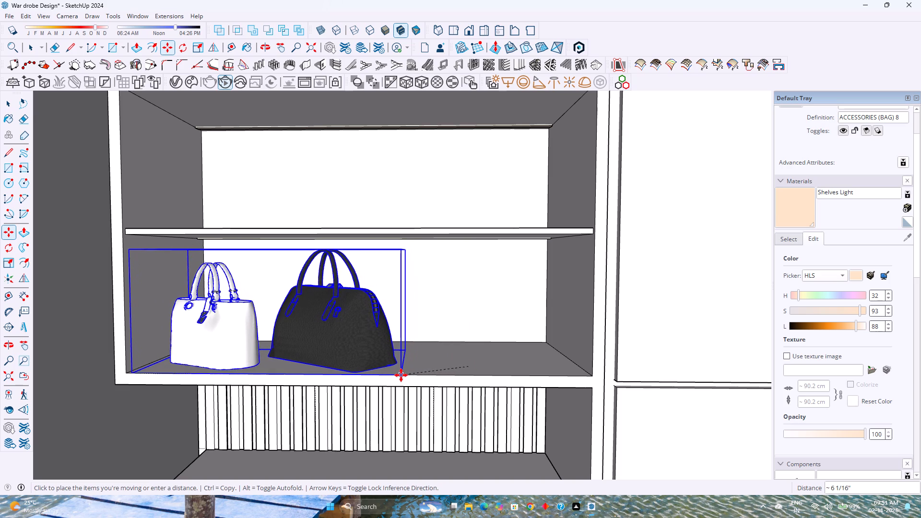
click(397, 375)
middle_drag(422, 369, 342, 410)
middle_click(342, 410)
key(space)
key(Escape)
Reopen the wardrobe group and move the handbag pair about 2 5/16 inches inward from the lower shelf's front edge.
middle_drag(376, 398, 340, 461)
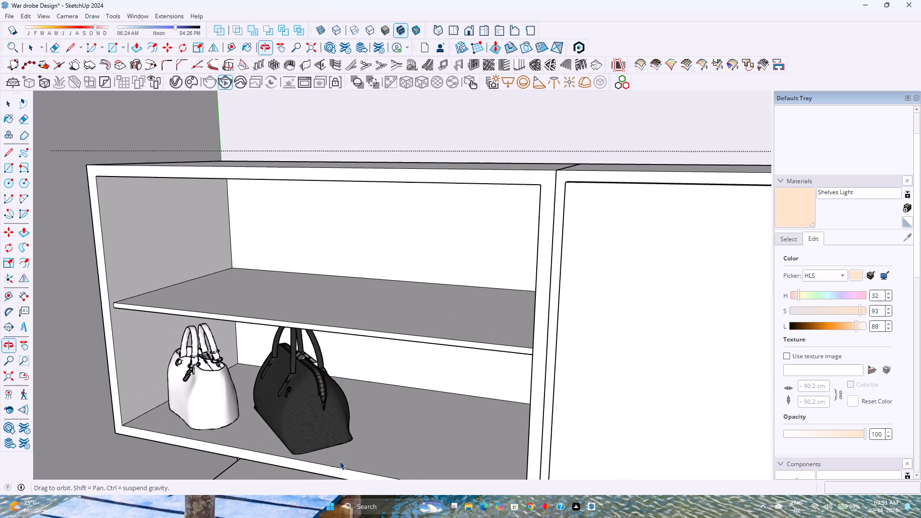
middle_drag(322, 453, 379, 412)
middle_click(379, 412)
click(332, 405)
click(323, 409)
click(306, 418)
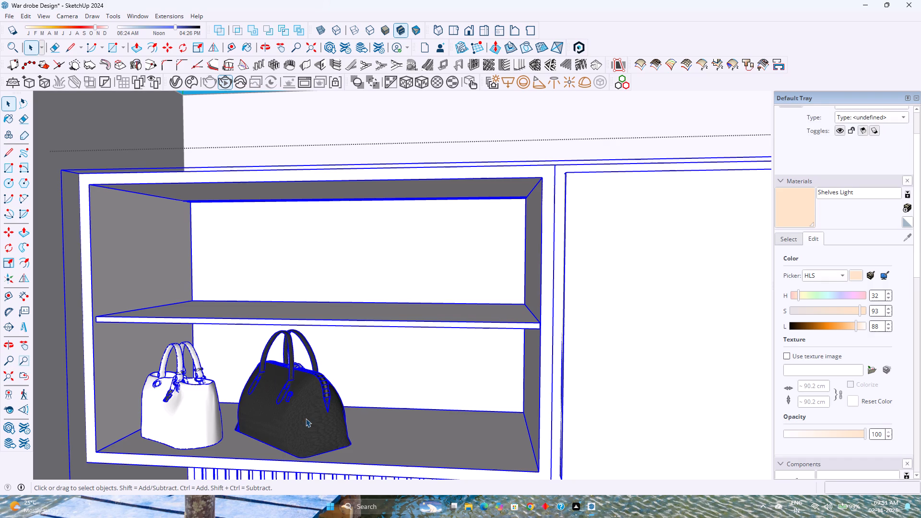
double_click(306, 418)
key(m)
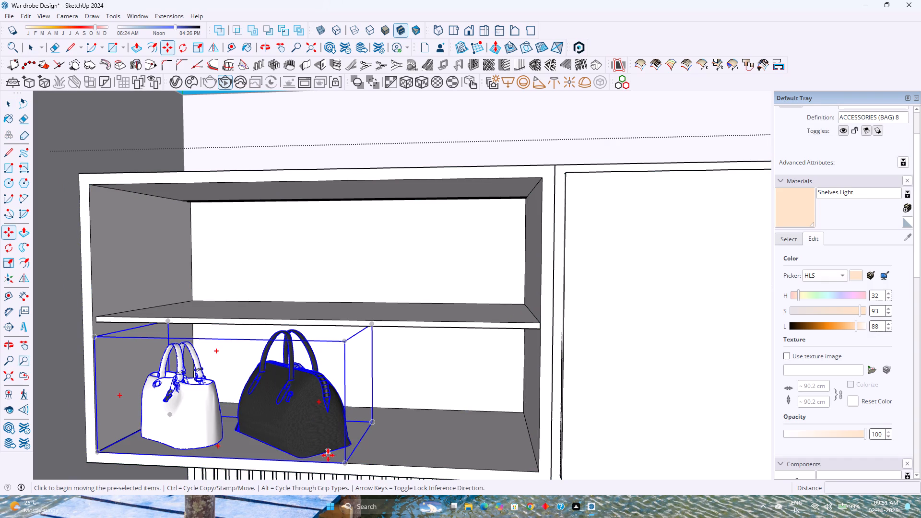
click(343, 463)
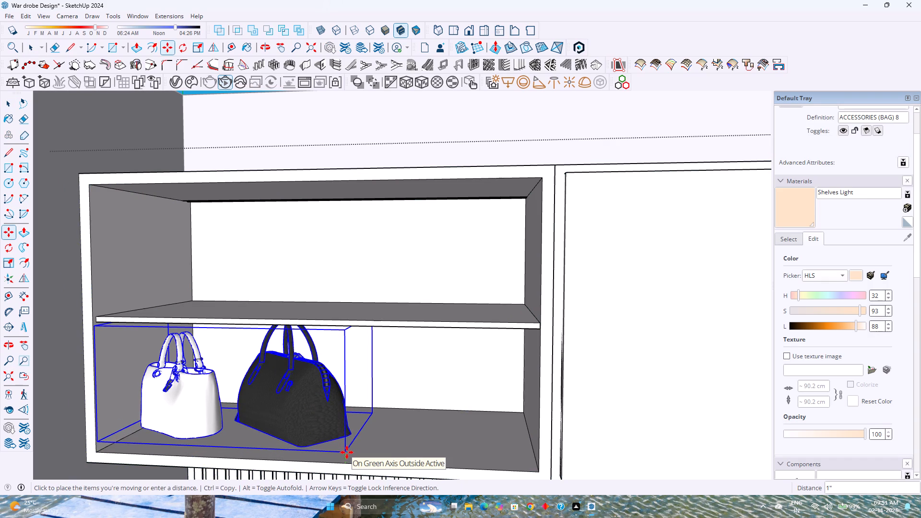
key(Up)
click(347, 452)
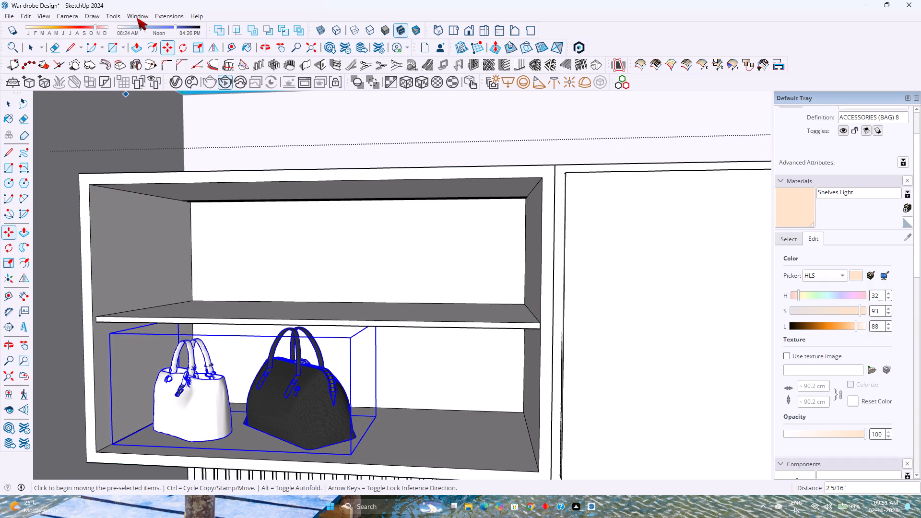
Browse the bag models in 3D Warehouse and load the Caro Bag backpack into the model.
click(137, 19)
click(174, 87)
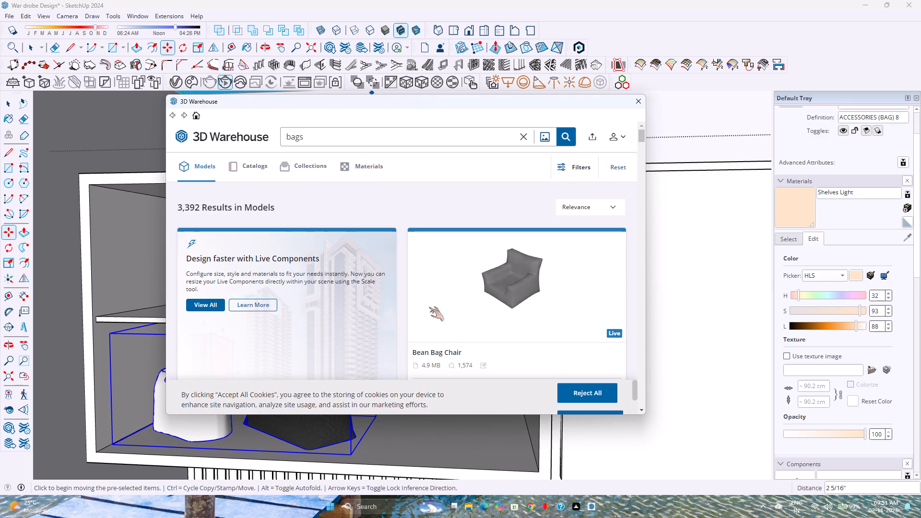
scroll(429, 307, down, 9)
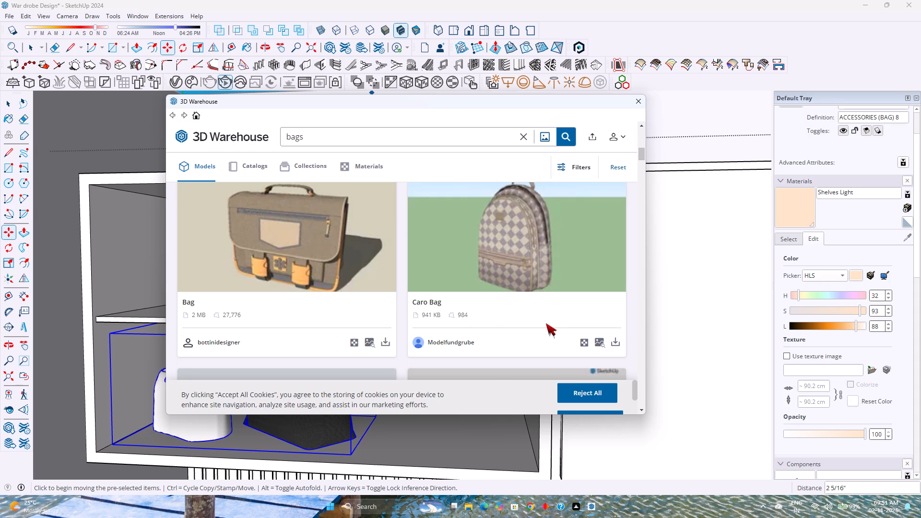
scroll(546, 323, down, 1)
click(614, 297)
click(377, 264)
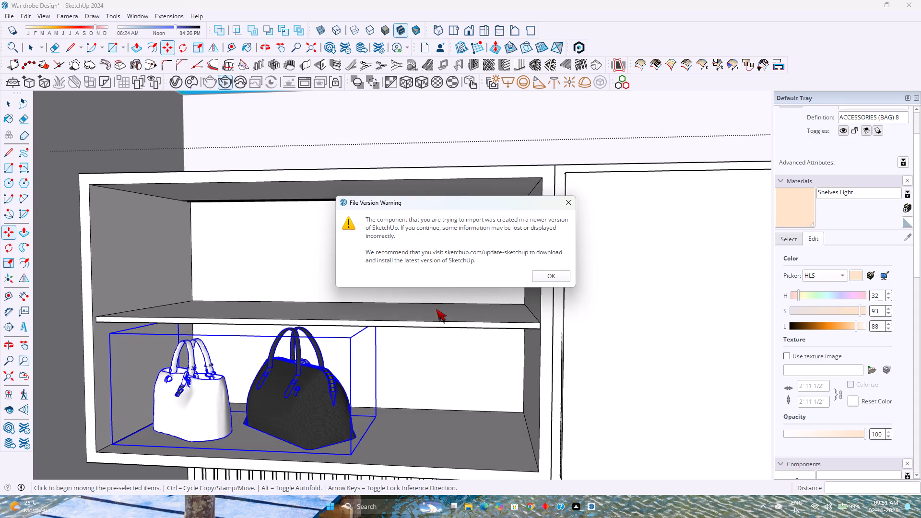
click(550, 277)
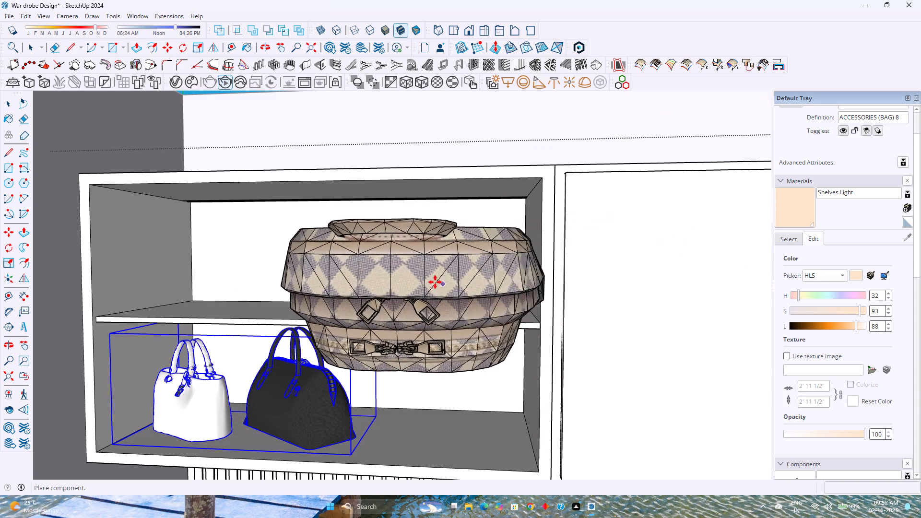
Place the Caro Bag backpack in front of the open shelves above the two handbags.
scroll(436, 299, up, 3)
middle_drag(438, 301, 369, 300)
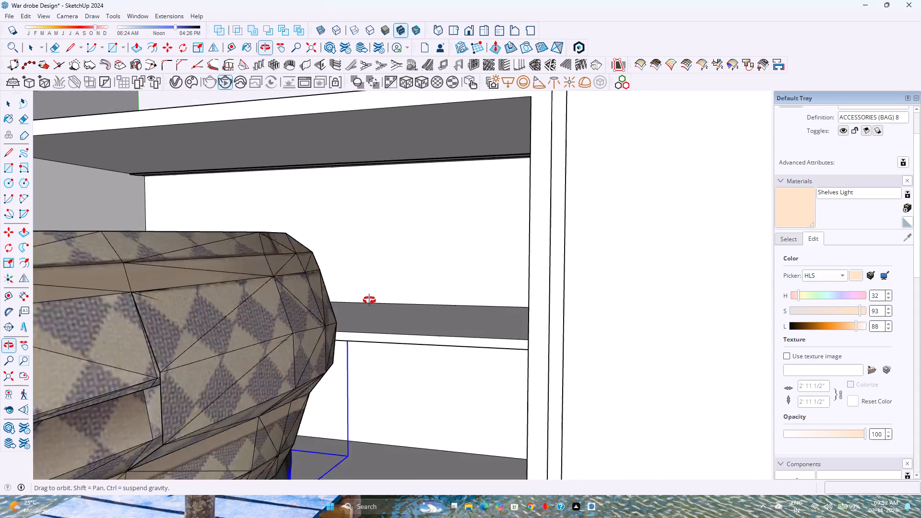
middle_drag(369, 300, 360, 299)
middle_click(359, 299)
scroll(359, 299, down, 7)
click(377, 299)
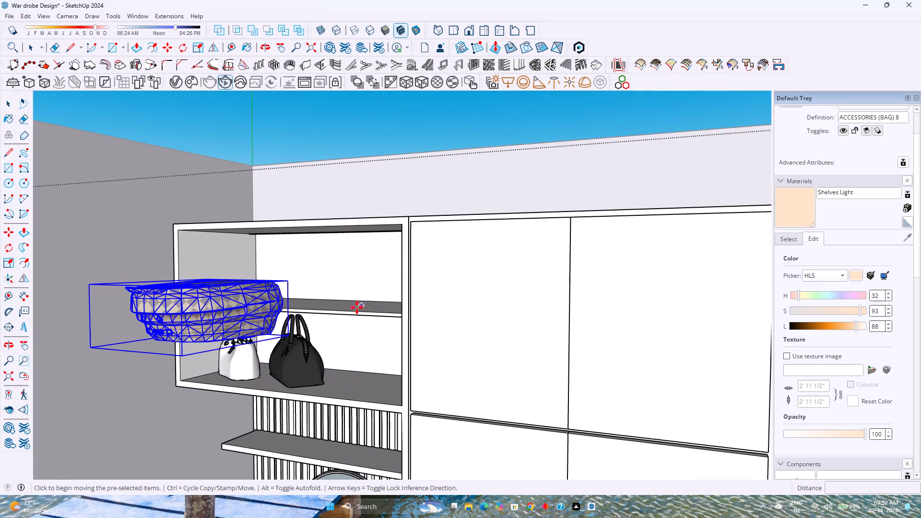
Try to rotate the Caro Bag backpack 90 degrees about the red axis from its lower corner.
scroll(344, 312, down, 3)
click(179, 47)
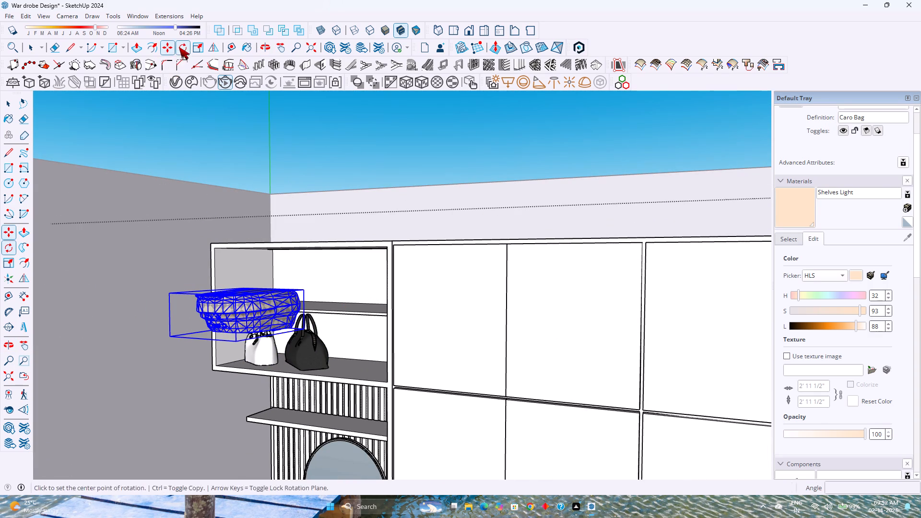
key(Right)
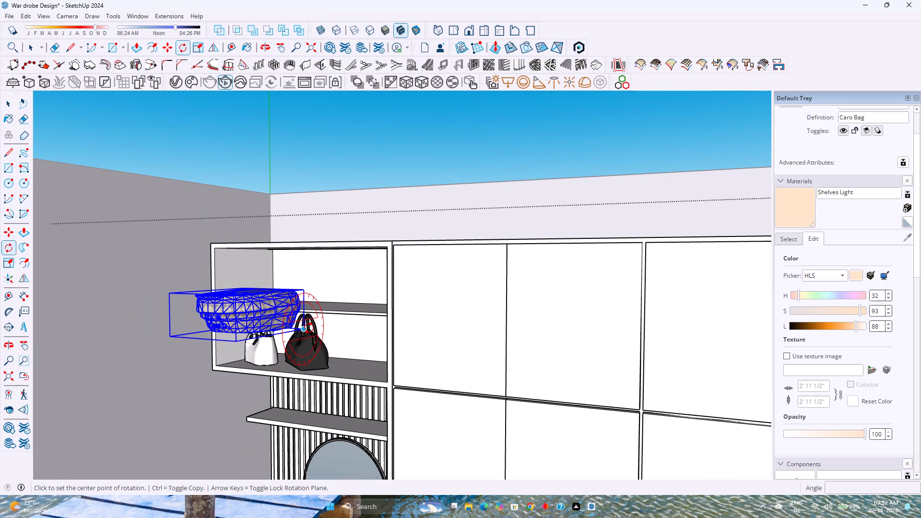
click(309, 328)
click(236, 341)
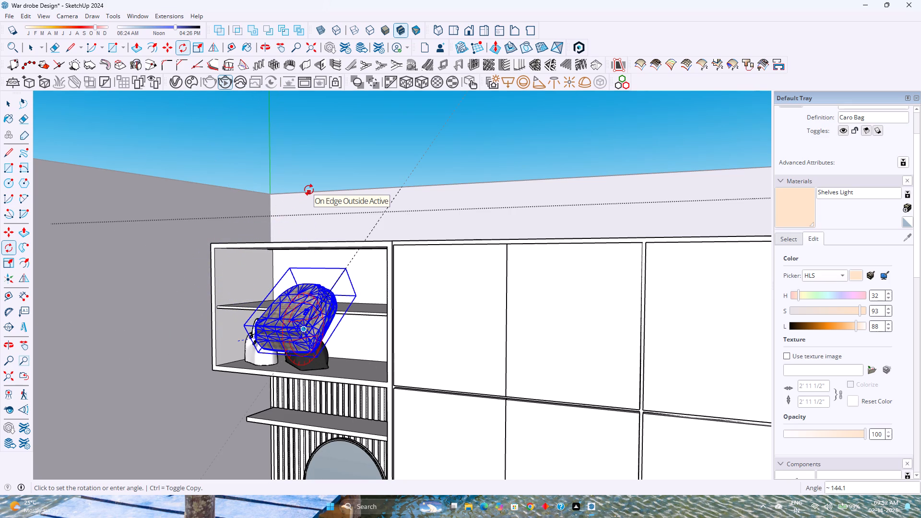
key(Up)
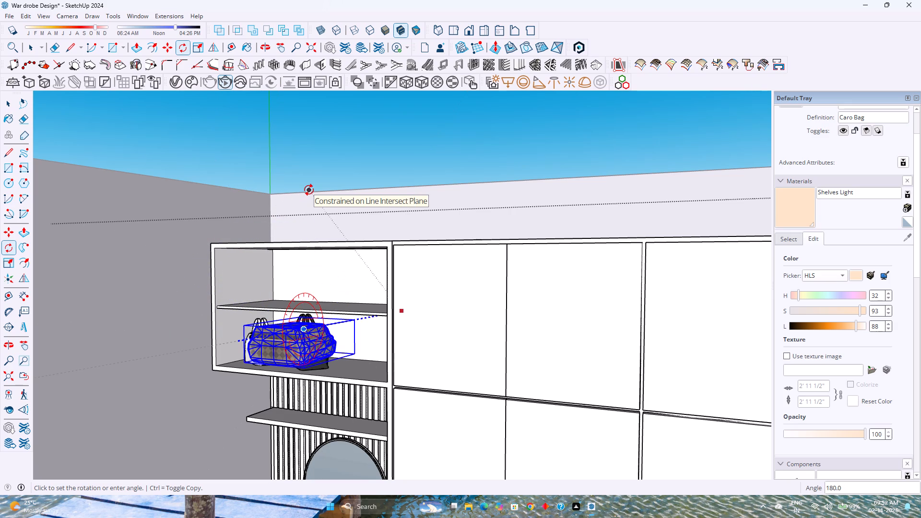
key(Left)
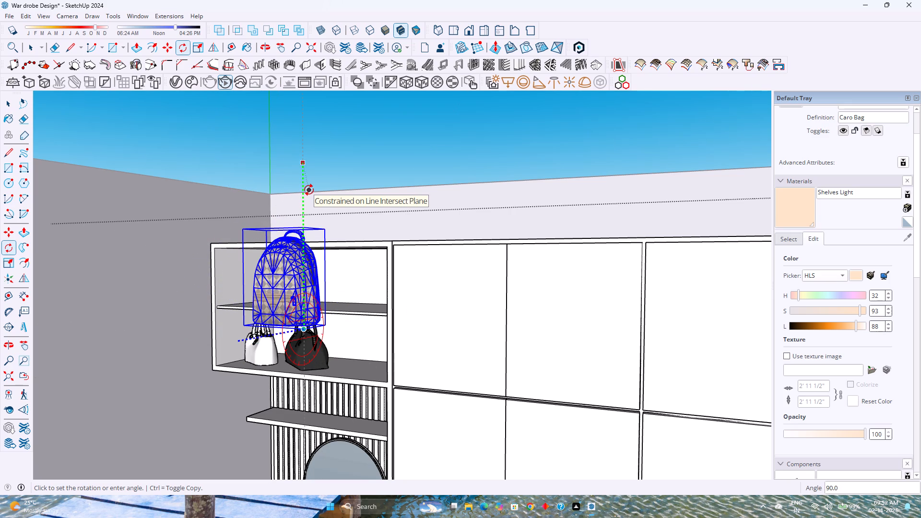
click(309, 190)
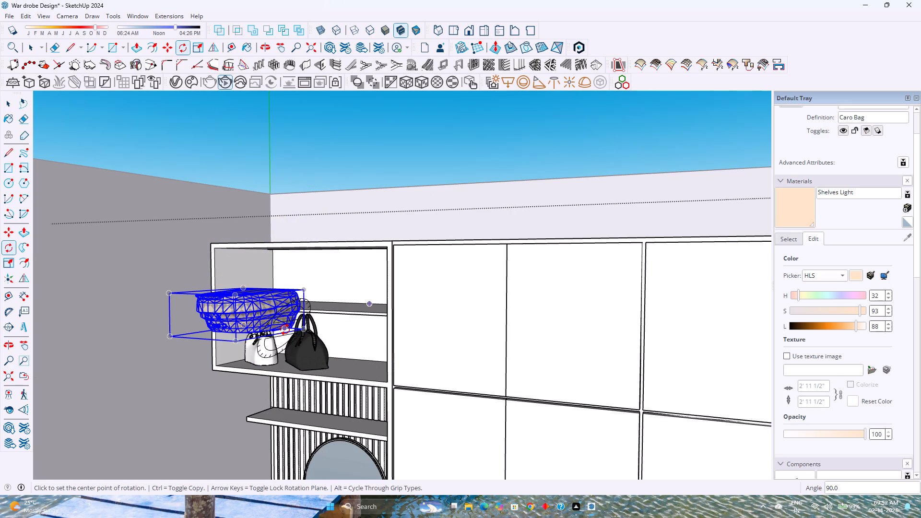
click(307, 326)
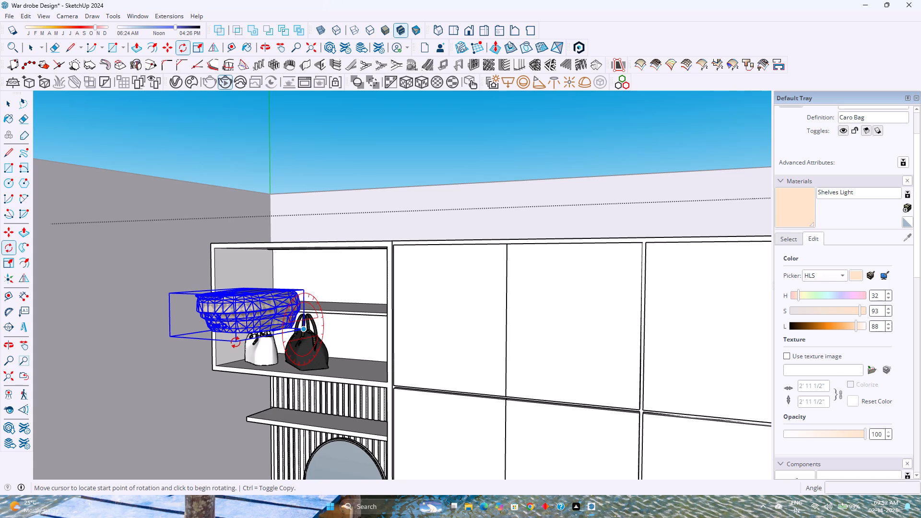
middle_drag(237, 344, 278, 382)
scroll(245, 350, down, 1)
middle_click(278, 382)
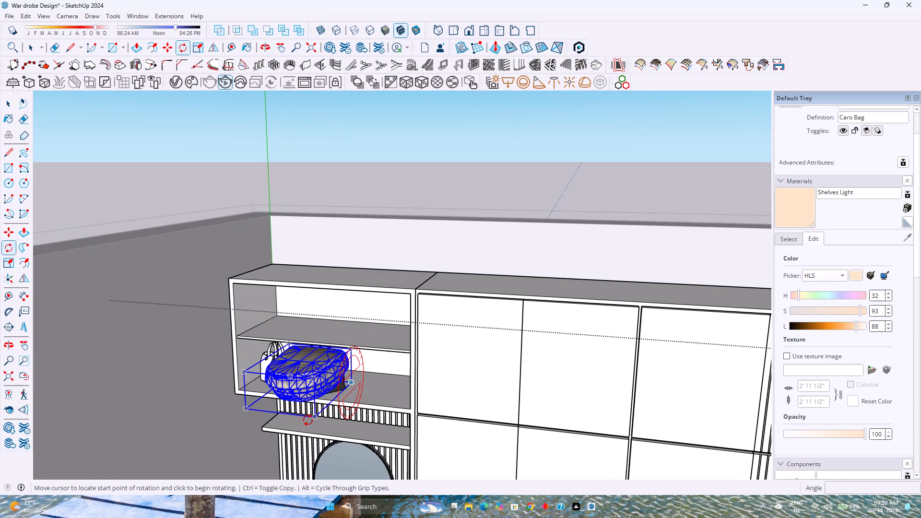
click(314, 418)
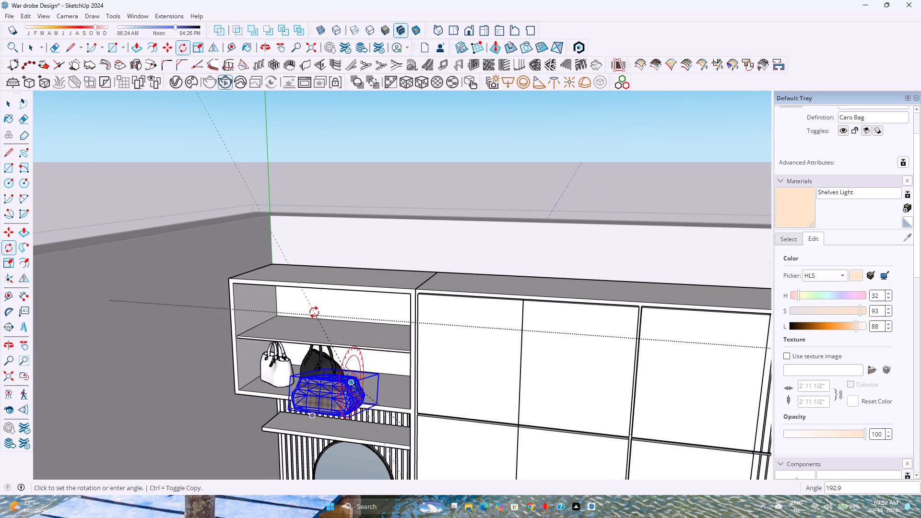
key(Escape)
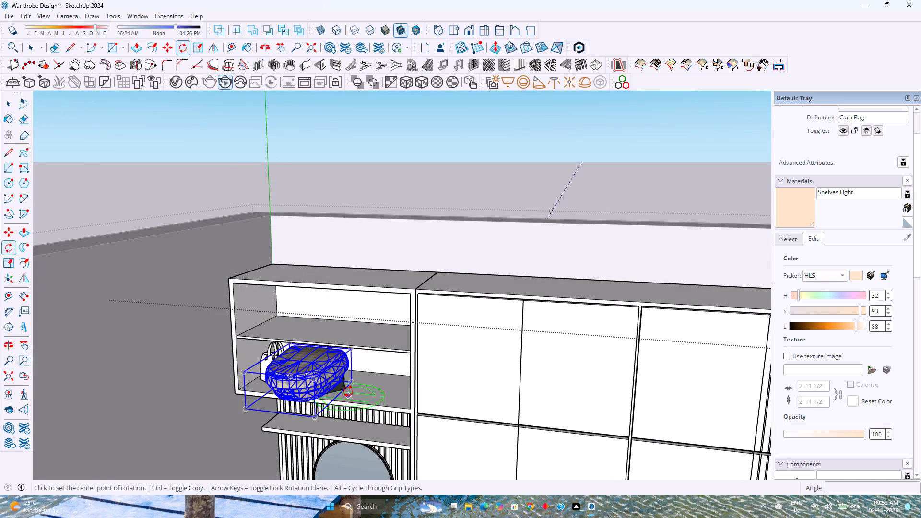
Rotate the Caro Bag backpack 90 degrees about the red axis so it stands upright.
key(Right)
click(351, 386)
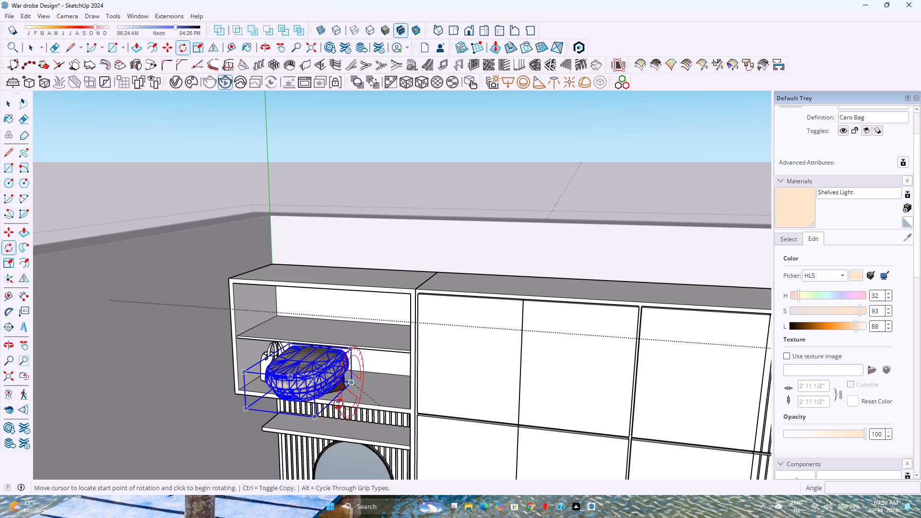
key(Up)
scroll(318, 417, down, 3)
scroll(311, 412, up, 2)
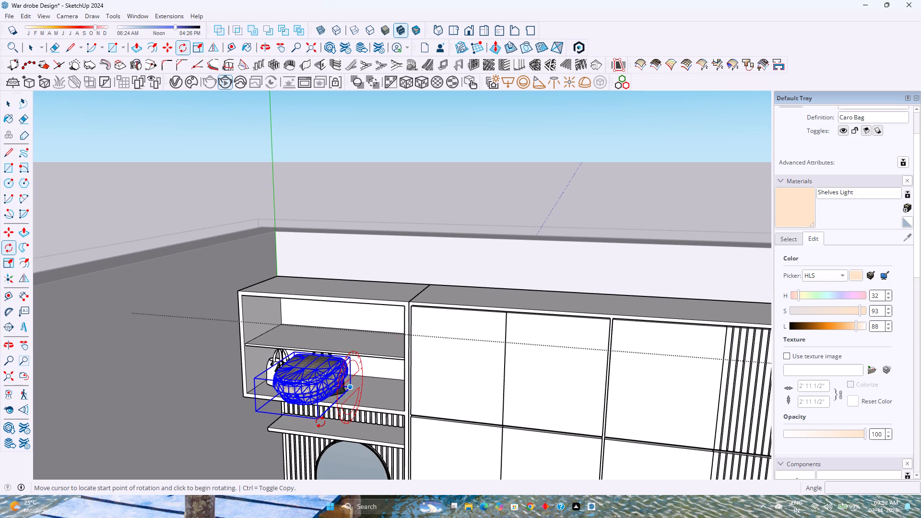
click(320, 422)
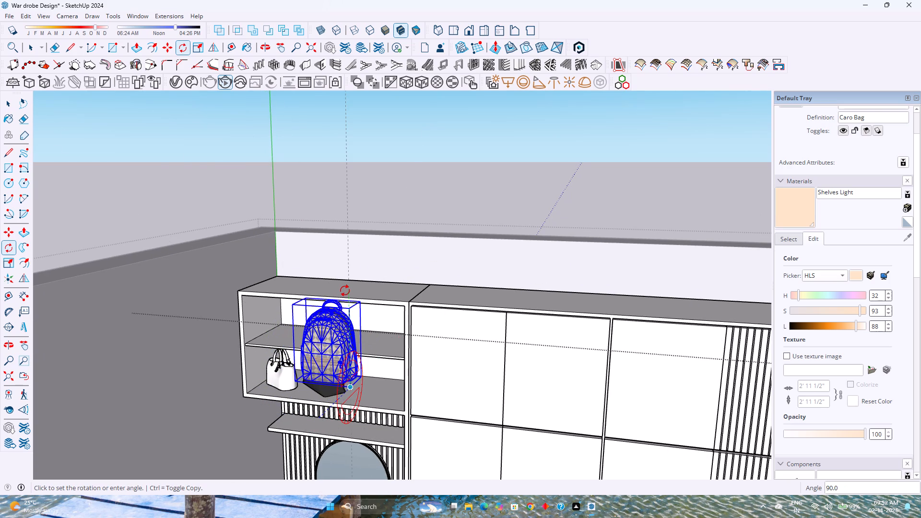
key(Left)
click(345, 291)
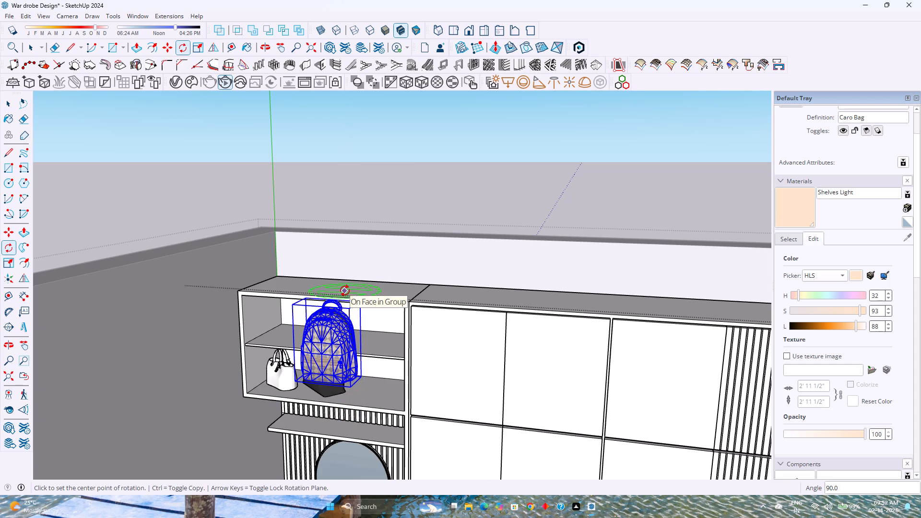
Move the backpack by its lower rear corner to the front end of the upper shelf, beside the closed wardrobe doors.
key(m)
scroll(364, 385, up, 8)
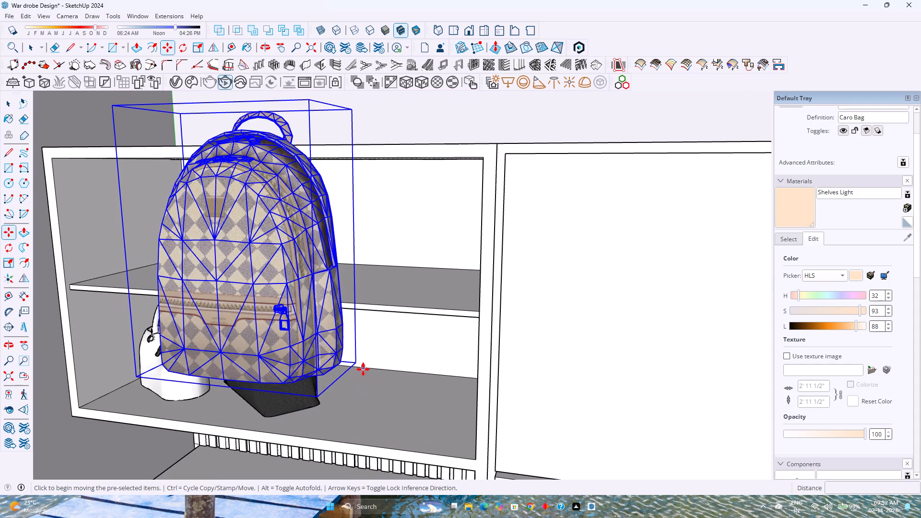
click(358, 364)
scroll(409, 286, up, 6)
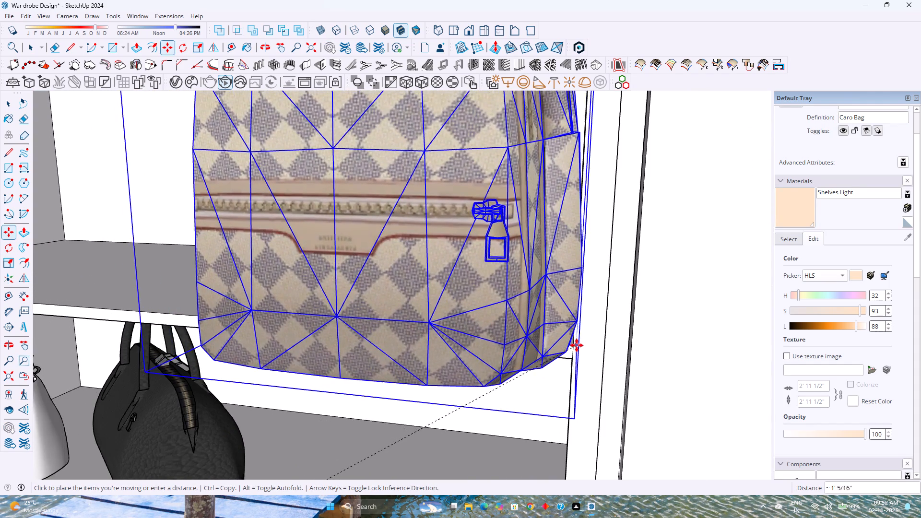
scroll(574, 348, up, 5)
middle_drag(574, 348, 419, 357)
middle_click(419, 357)
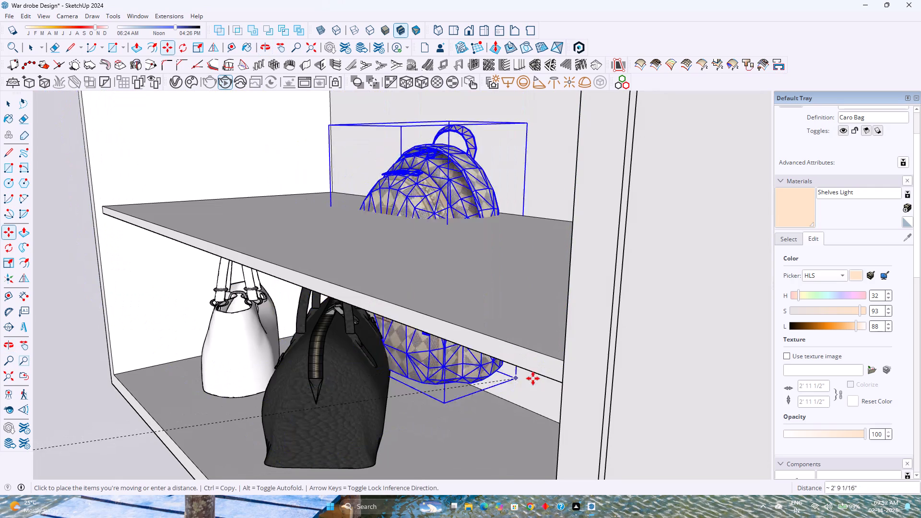
click(562, 361)
Scale the backpack down uniformly to about 0.61 from its upper rear corner, and fine-adjust the size from the same corner.
scroll(428, 342, down, 8)
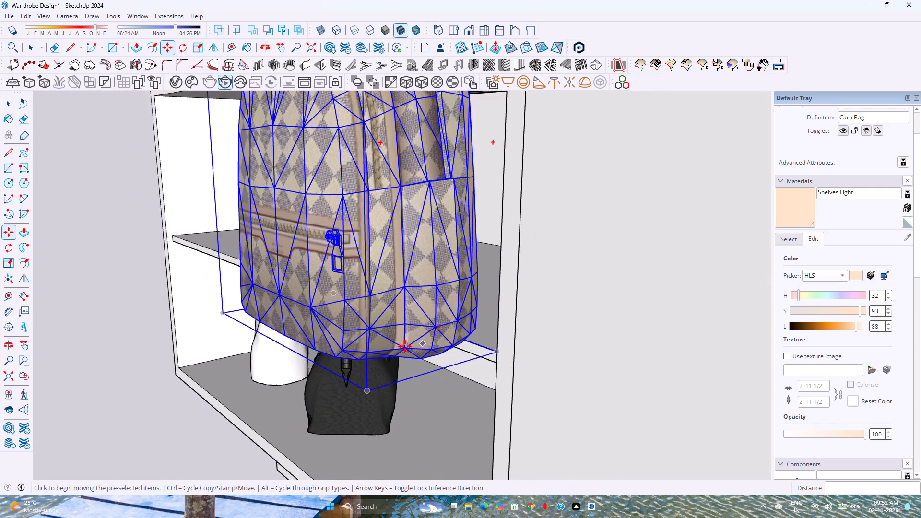
middle_drag(364, 349, 468, 345)
middle_click(468, 345)
scroll(470, 344, down, 8)
middle_drag(439, 345, 369, 354)
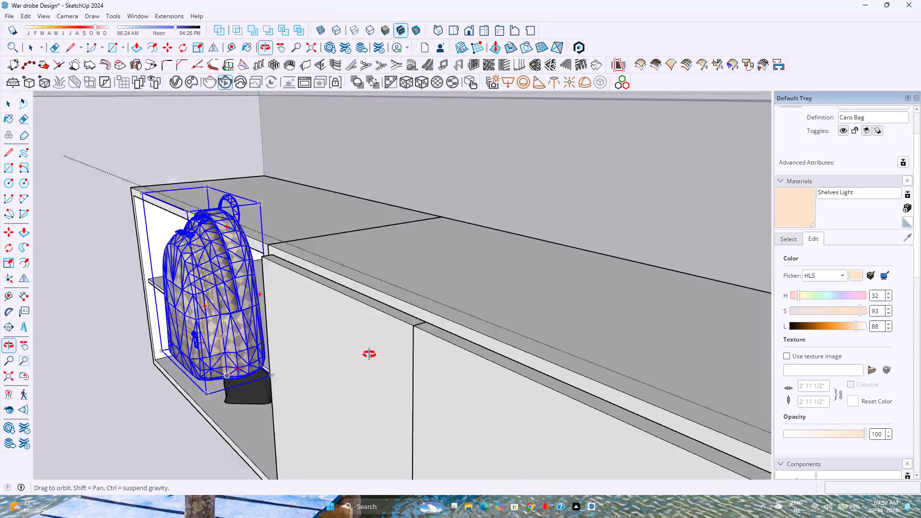
middle_drag(369, 354, 509, 317)
middle_click(509, 317)
key(s)
middle_drag(507, 213, 521, 256)
middle_click(521, 256)
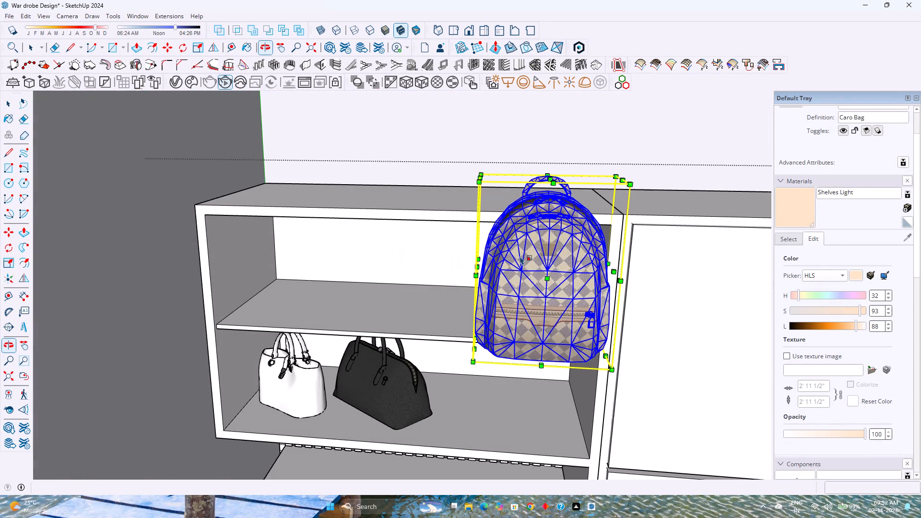
click(620, 173)
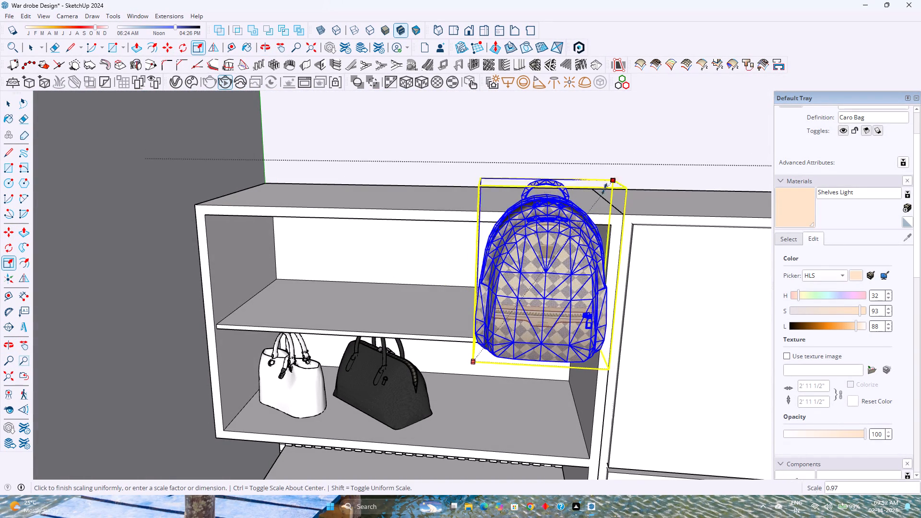
click(555, 244)
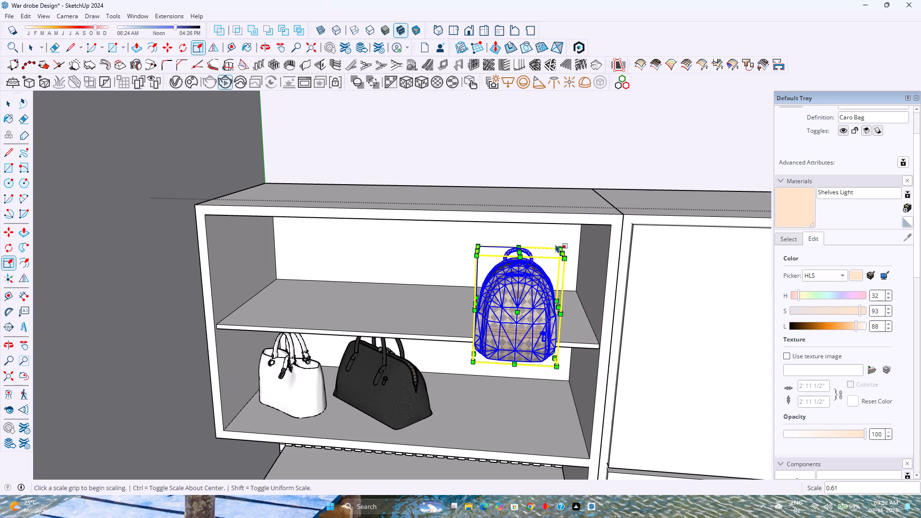
click(560, 246)
click(567, 241)
Move the backpack by its lower rear corner onto the upper shelf's back corner, against the side panel beside the doors.
middle_drag(563, 290, 451, 262)
middle_click(451, 262)
key(m)
click(409, 322)
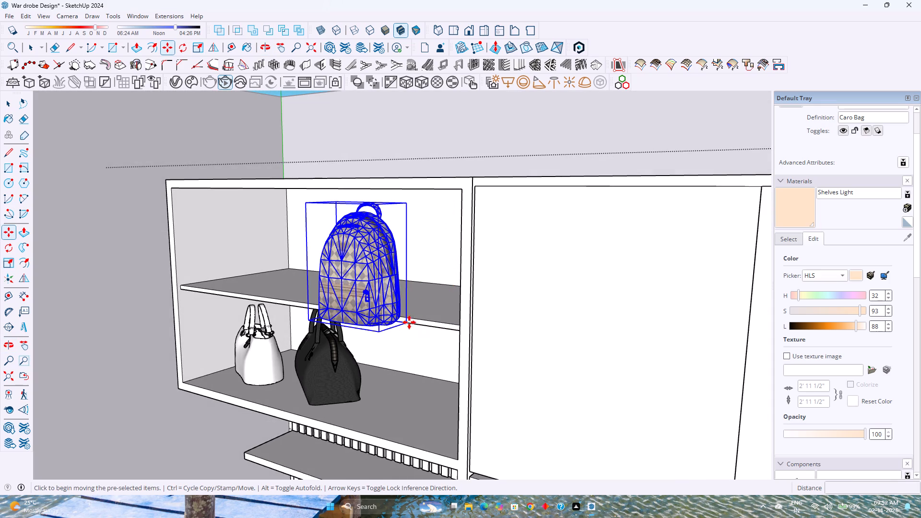
scroll(417, 312, up, 7)
middle_drag(420, 312, 519, 335)
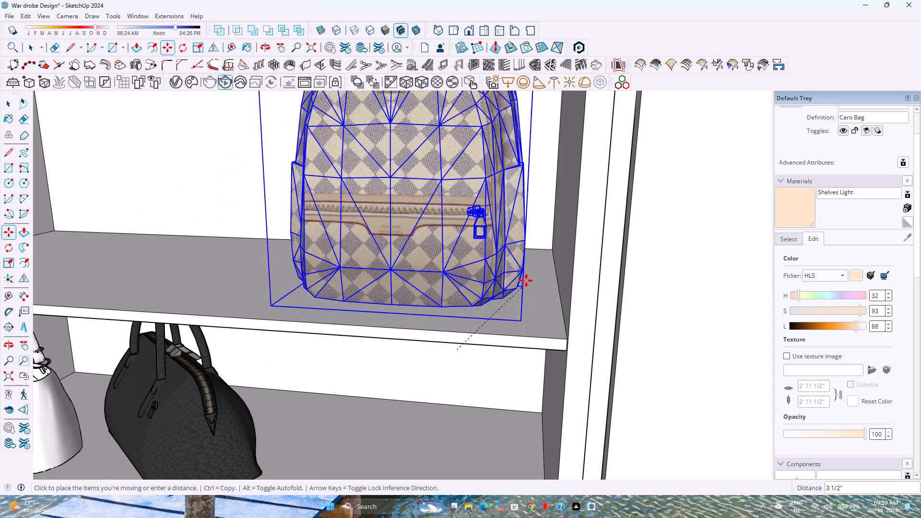
click(553, 247)
Move the backpack about 5 inches forward on the upper shelf and nudge it about 9/16 inch clear of the side panel.
middle_drag(476, 285, 644, 323)
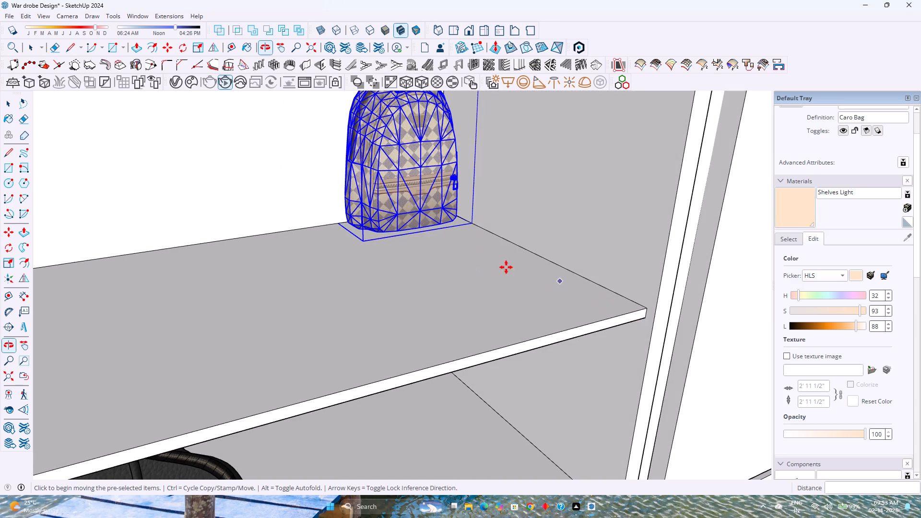
click(363, 245)
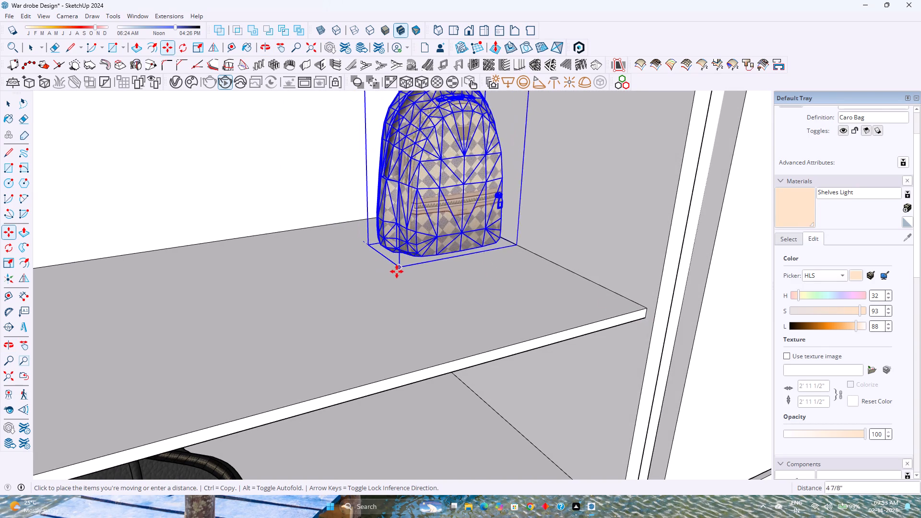
click(404, 275)
click(404, 275)
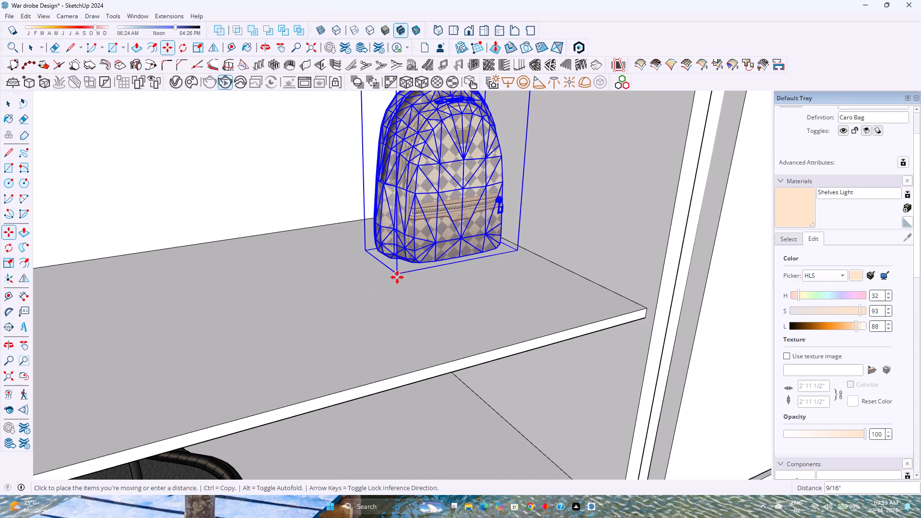
click(397, 277)
Scale the backpack on the upper shelf up uniformly to about 1.13 from its upper corner.
scroll(354, 301, down, 5)
middle_drag(361, 320, 342, 237)
middle_click(342, 236)
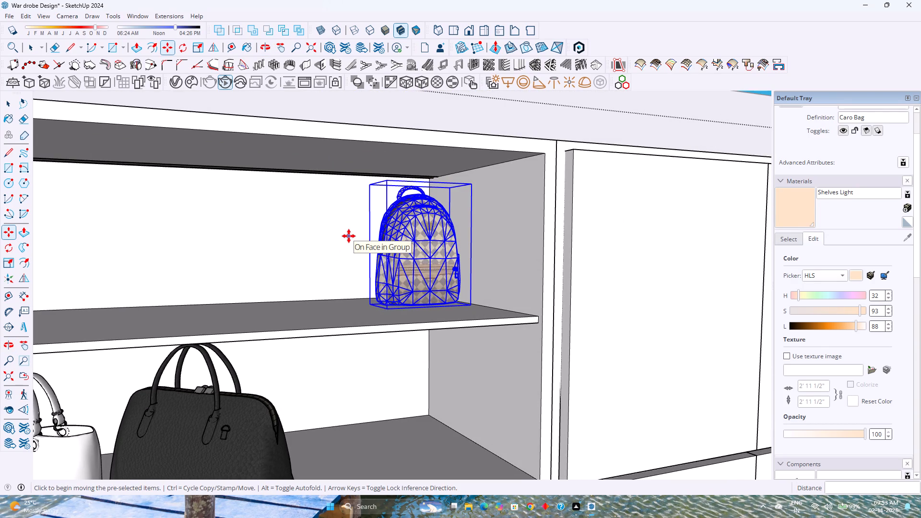
key(s)
click(388, 181)
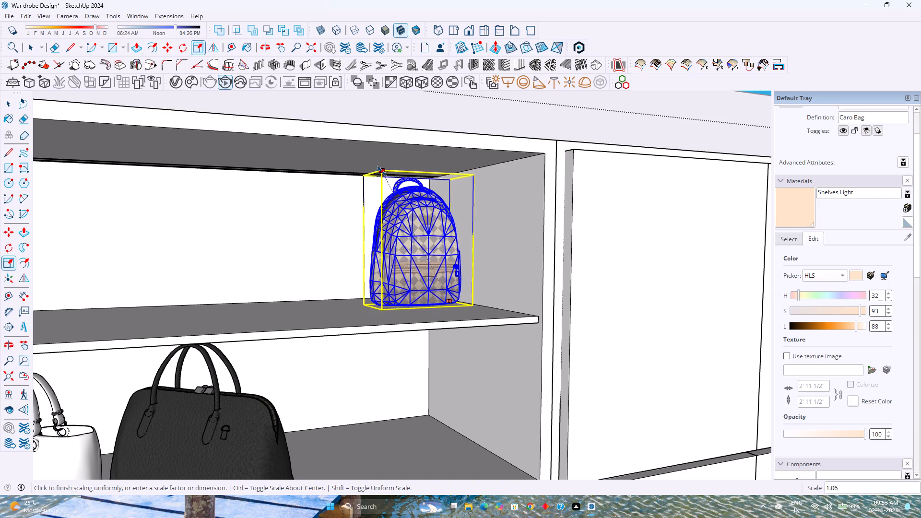
click(381, 160)
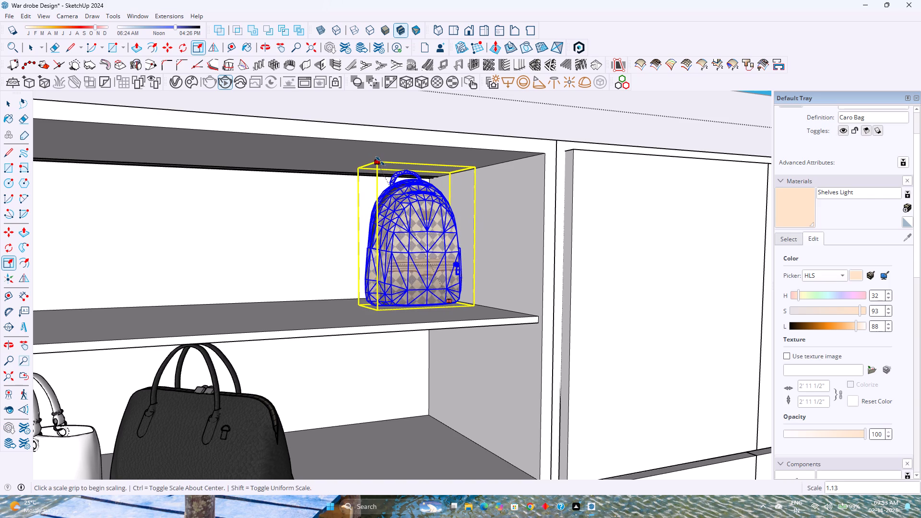
key(space)
Search 3D Warehouse for books.
scroll(395, 301, down, 4)
shift+middle_drag(395, 327, 481, 269)
middle_drag(484, 287, 365, 299)
middle_click(362, 299)
click(2, 372)
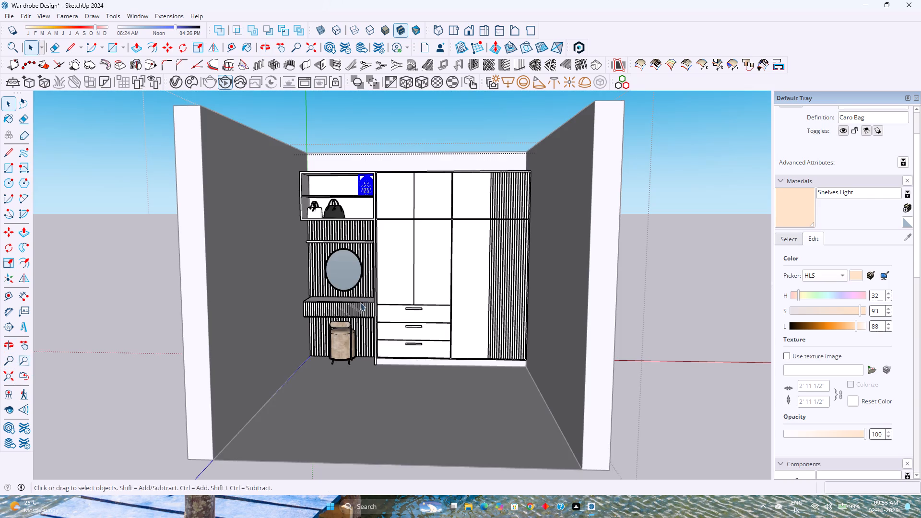
scroll(401, 185, up, 13)
middle_drag(334, 225, 407, 257)
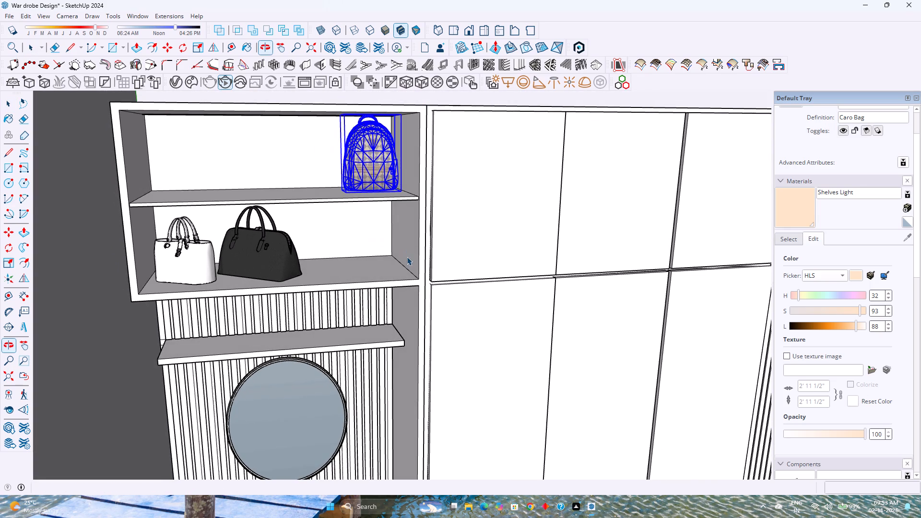
click(139, 15)
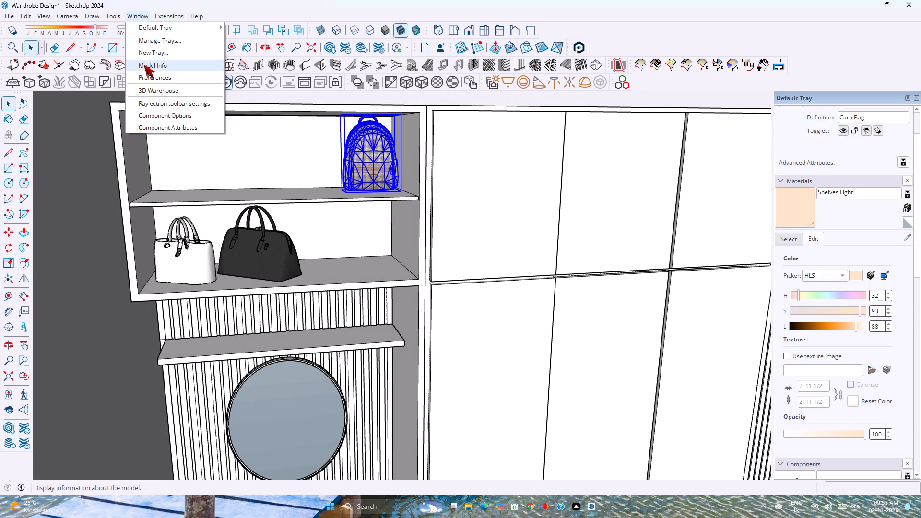
click(158, 89)
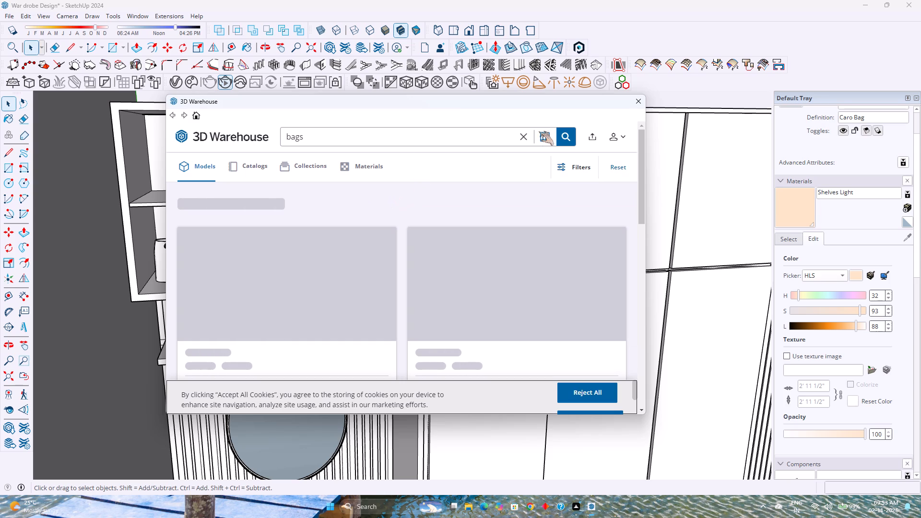
click(505, 138)
key(BackSpace)
key(BackSpace)
key(BackSpace)
key(BackSpace)
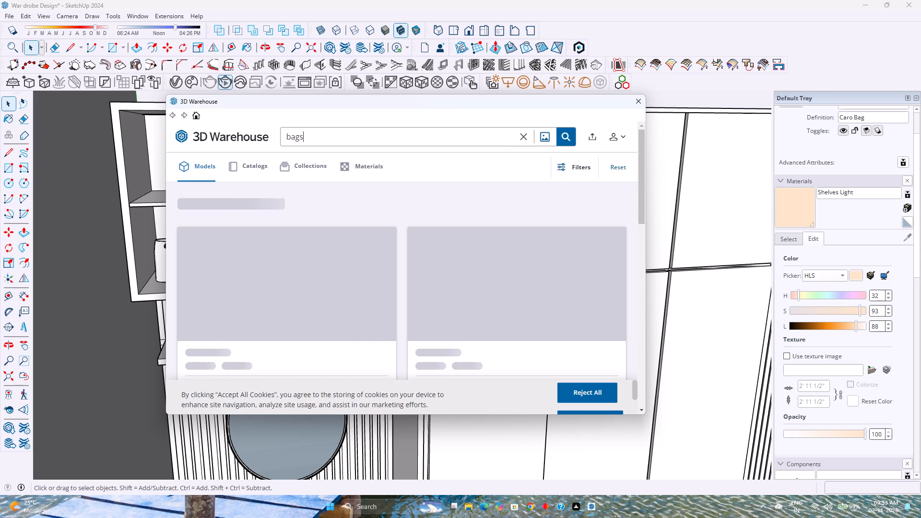
text(bo)
key(o)
text(ks)
key(Return)
Load the 3.9 MB Books model with two potted succulents and place it at the lower shelf's front edge, beside the black handbag.
scroll(520, 282, down, 4)
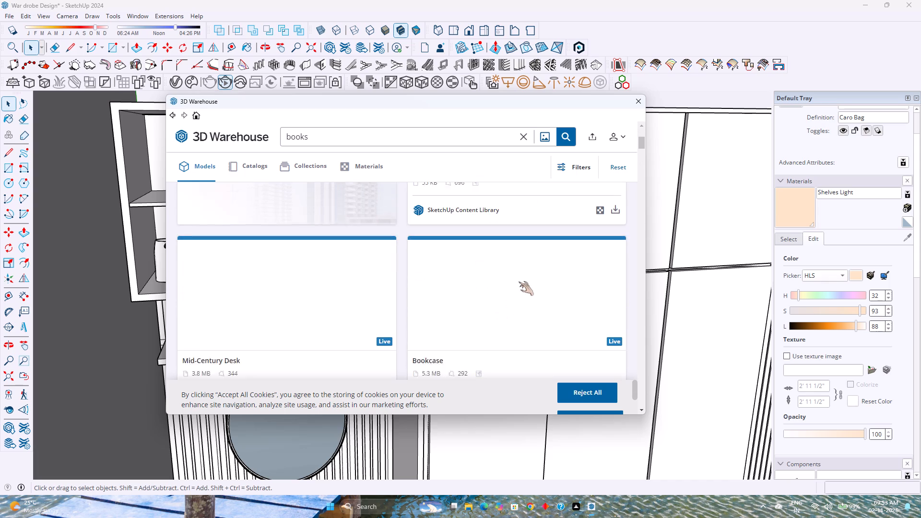
scroll(449, 288, down, 3)
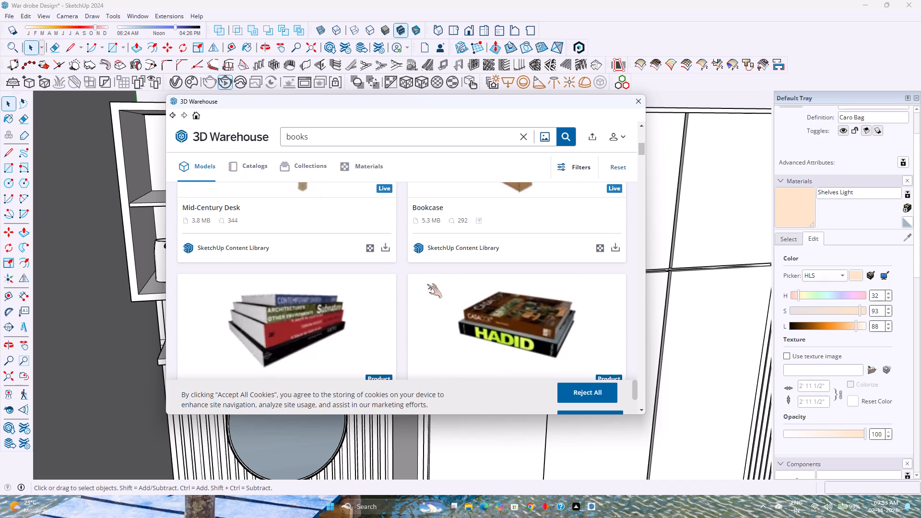
scroll(427, 284, down, 3)
scroll(404, 248, down, 4)
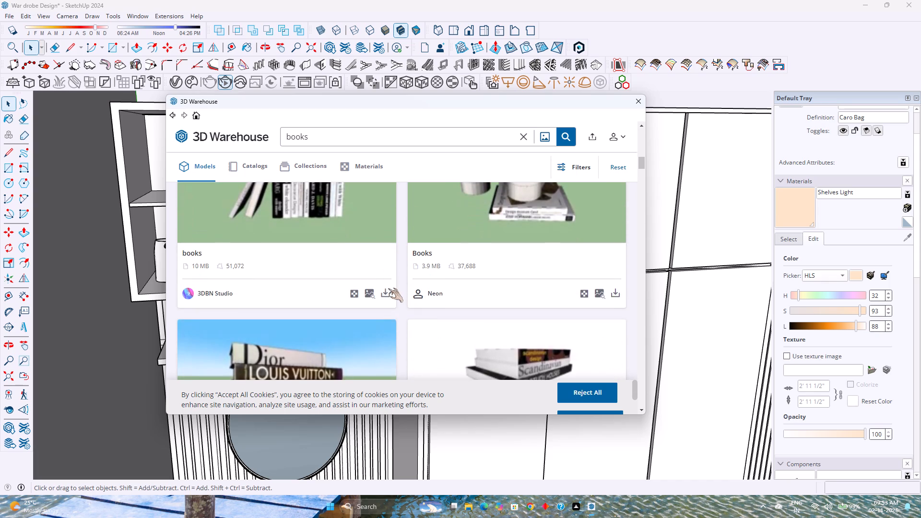
scroll(388, 282, up, 3)
scroll(388, 282, down, 2)
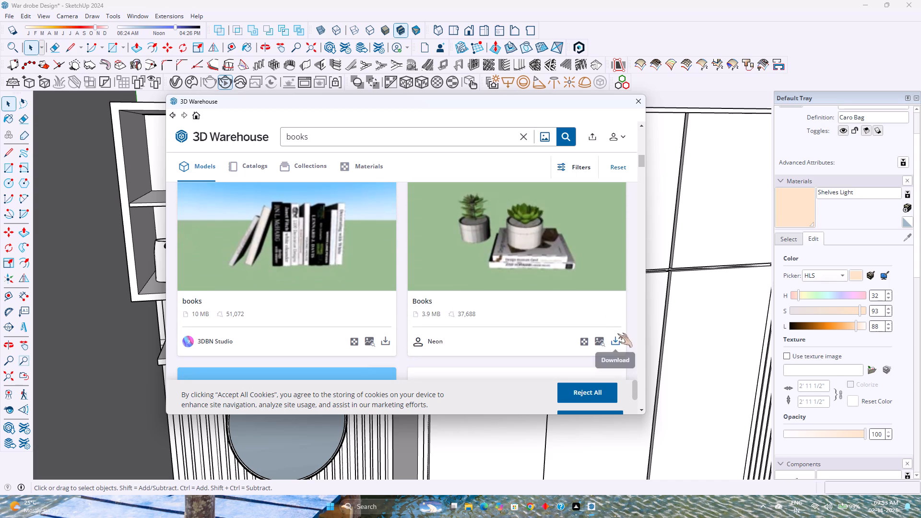
click(617, 333)
click(383, 269)
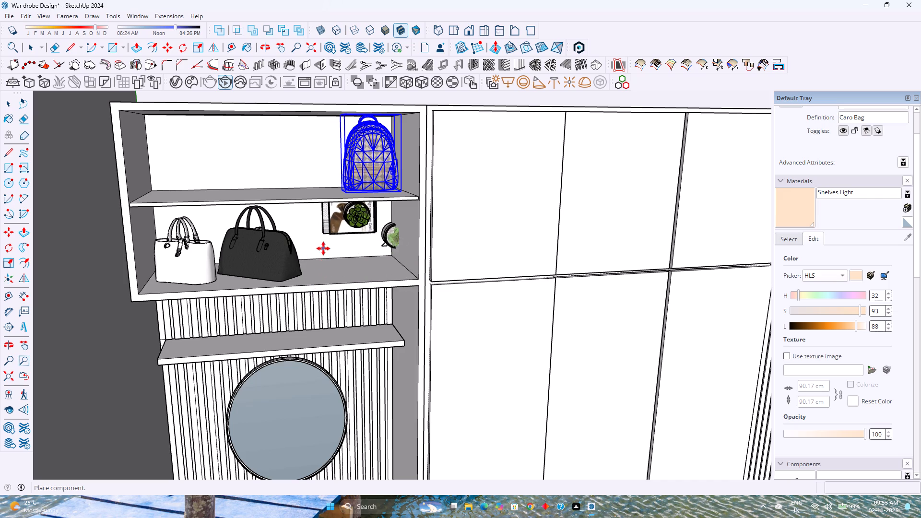
click(319, 286)
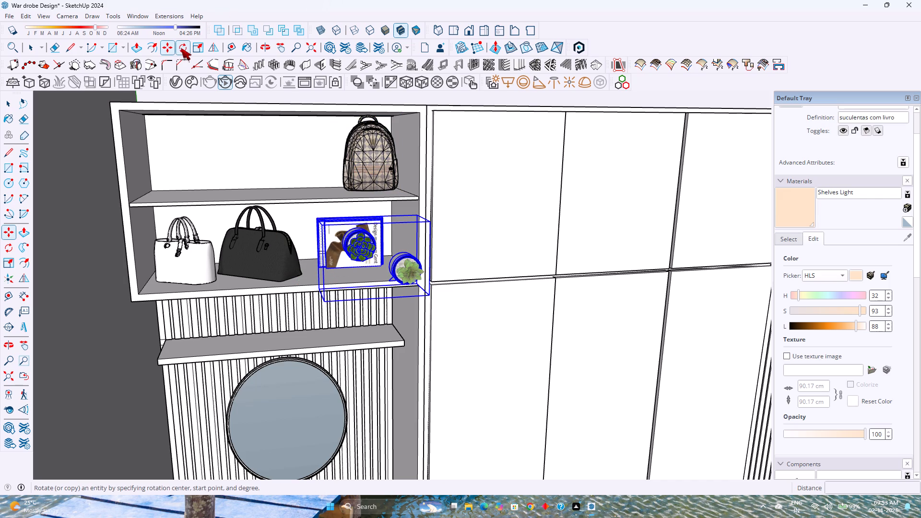
Rotate the books and succulents 90° around the red axis about their corner at the shelf's front edge, standing the pots upright.
click(185, 46)
key(Right)
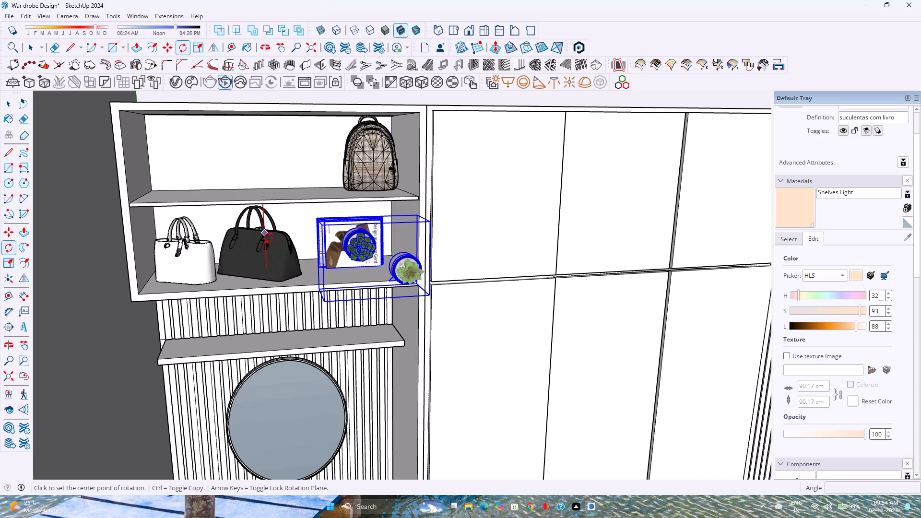
scroll(317, 293, up, 6)
middle_drag(315, 293, 406, 327)
click(419, 325)
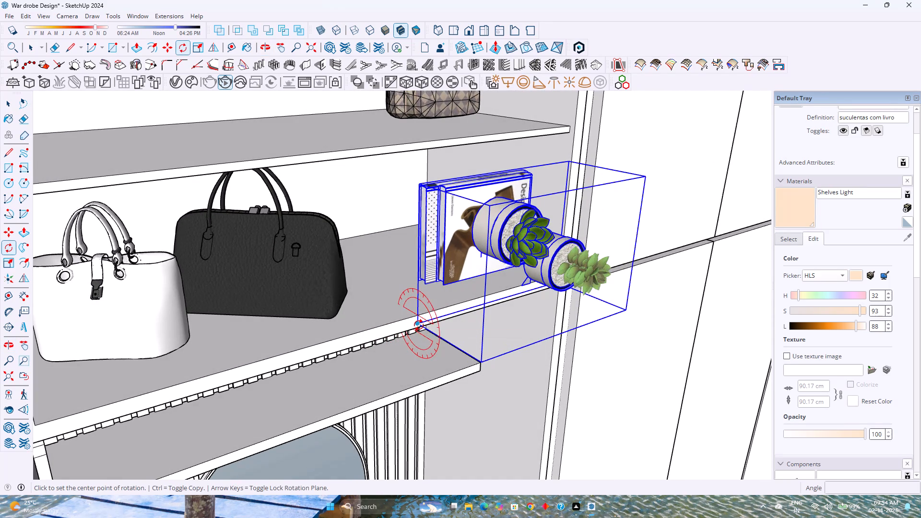
key(Up)
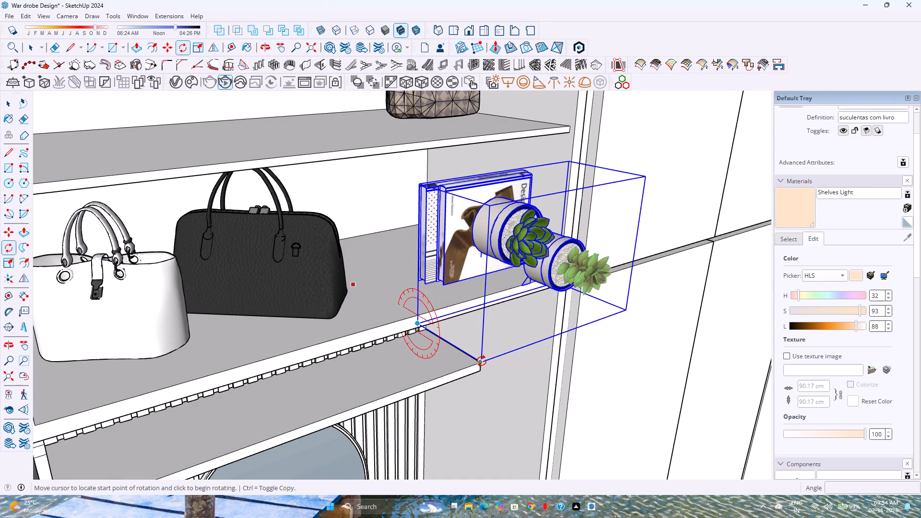
click(482, 363)
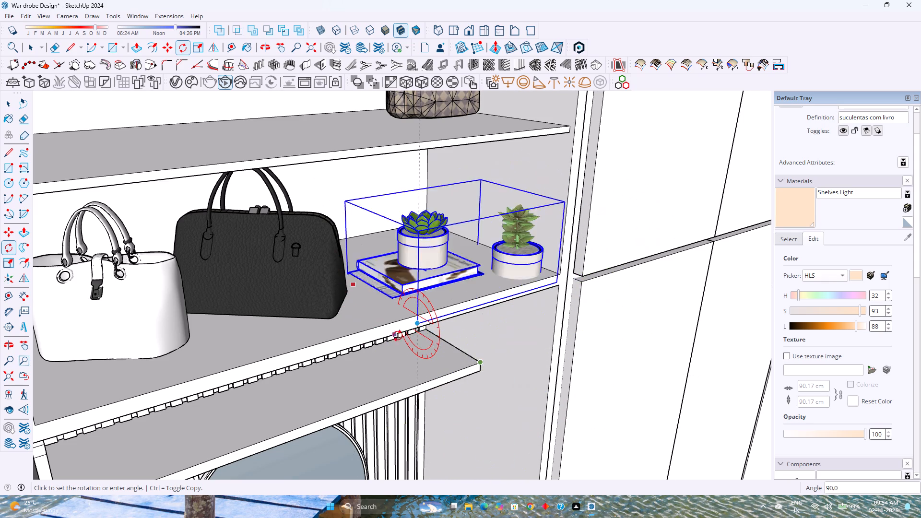
key(Left)
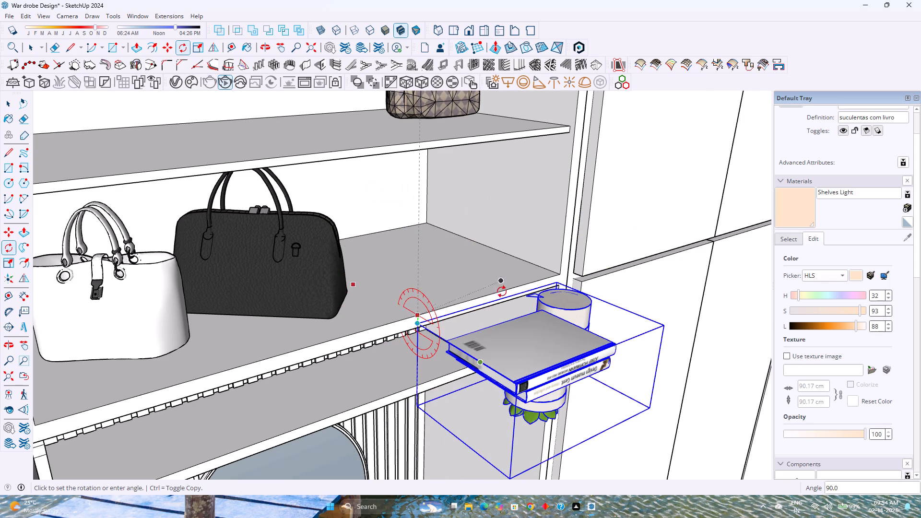
click(421, 374)
Raise the books and succulents about 11/16 inch onto the lower shelf and move them about 2 7/8 inches back along the blue axis.
key(m)
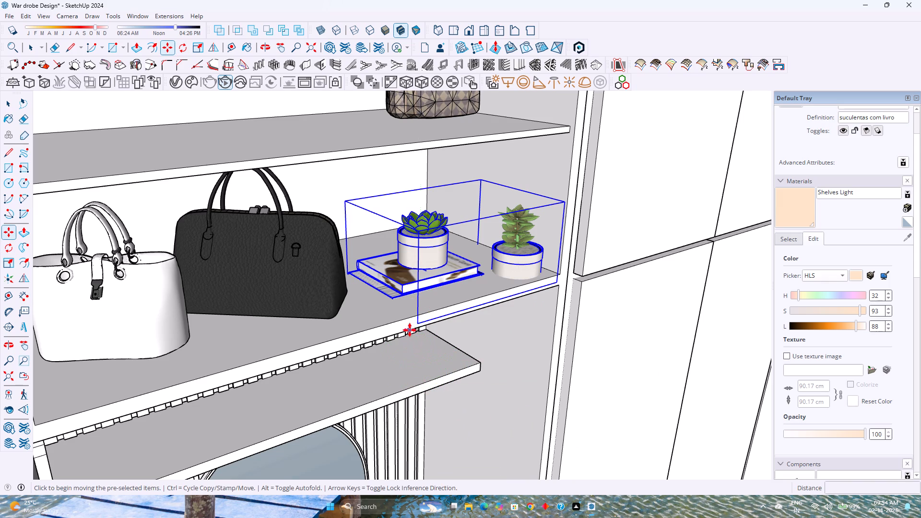
click(420, 323)
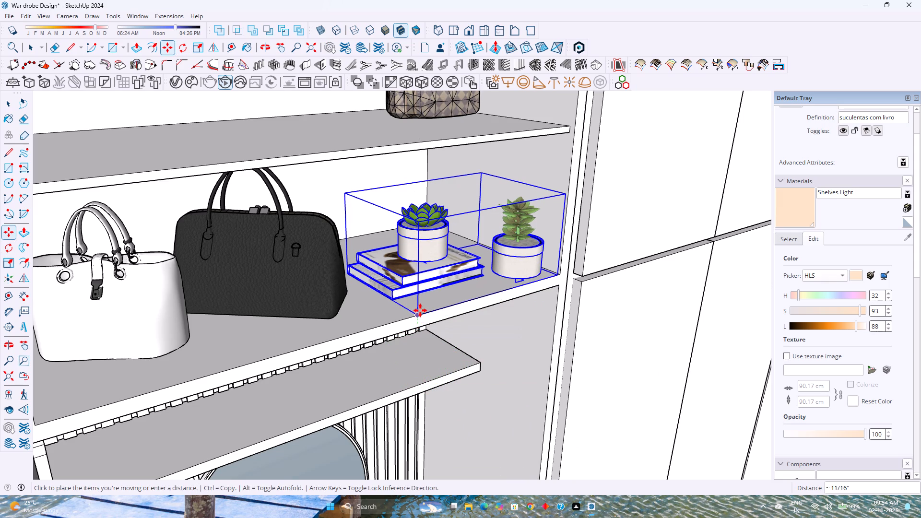
click(420, 310)
scroll(457, 305, up, 1)
middle_click(456, 304)
middle_click(454, 304)
middle_click(453, 304)
middle_drag(453, 303, 301, 324)
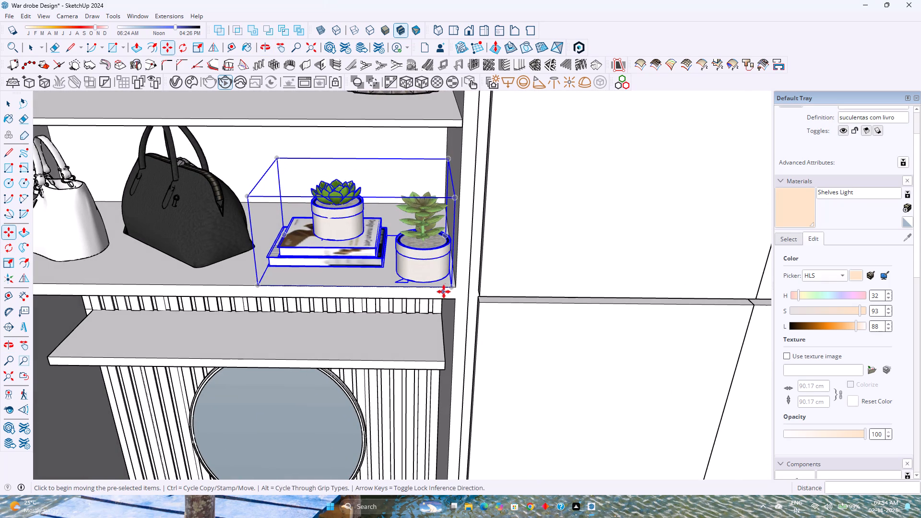
click(448, 290)
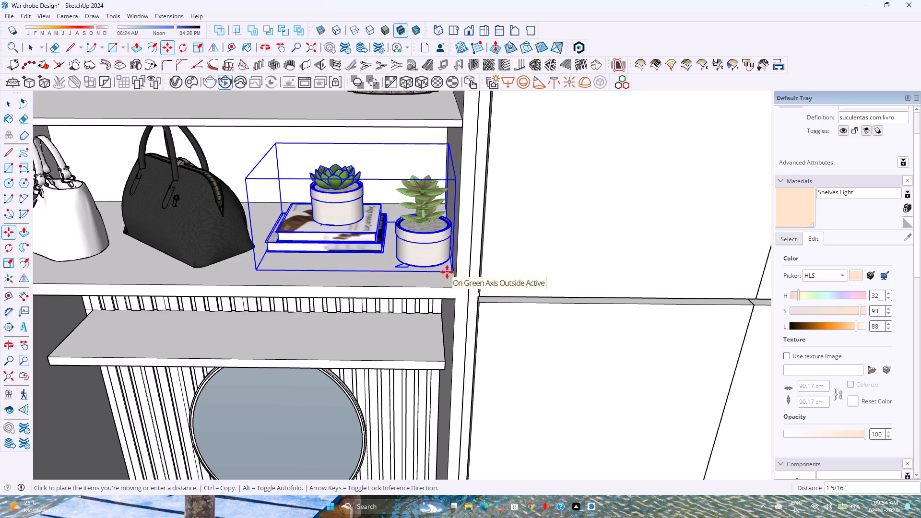
key(Up)
click(444, 271)
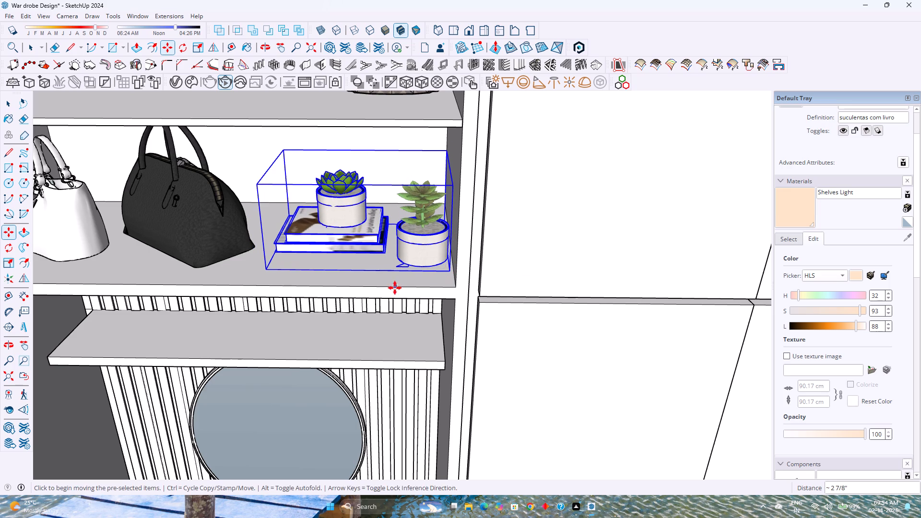
shift+middle_click(402, 271)
shift+middle_drag(404, 271, 512, 373)
shift+middle_click(512, 373)
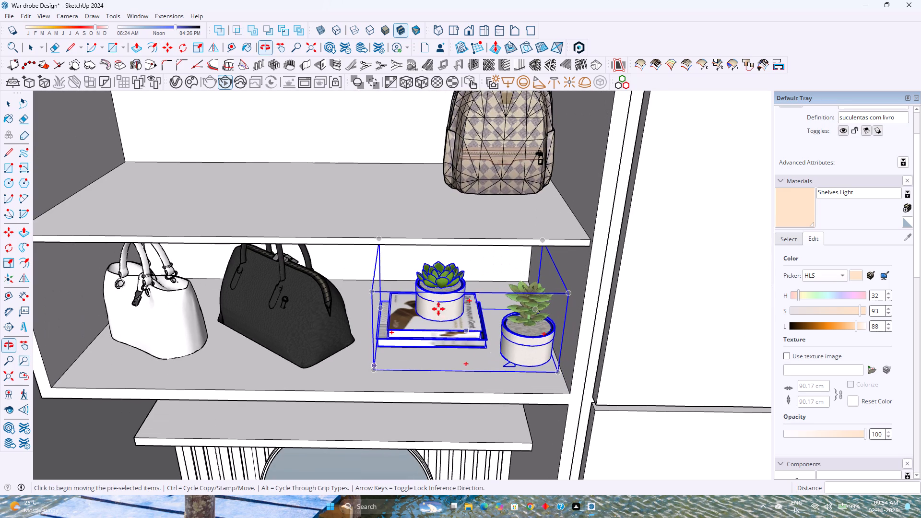
key(space)
Load the 836 KB books model from the 3D Warehouse book results directly into the model.
click(133, 14)
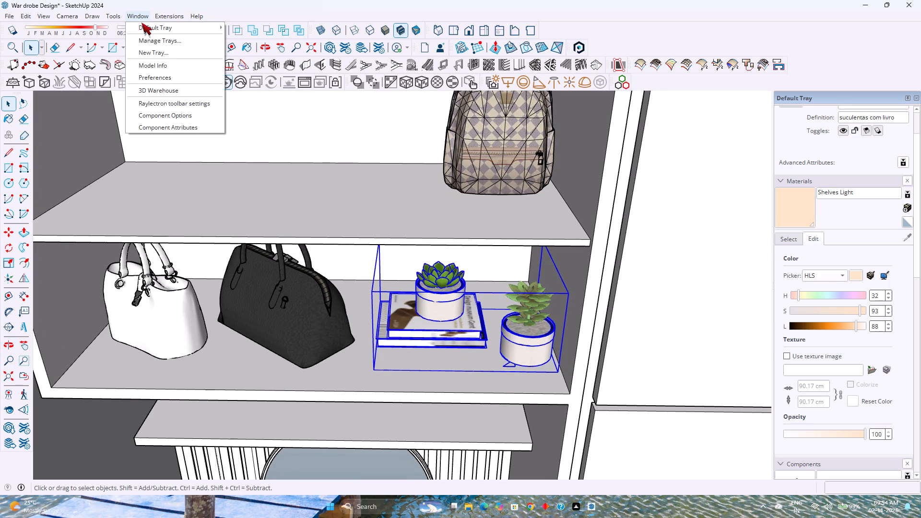
click(190, 87)
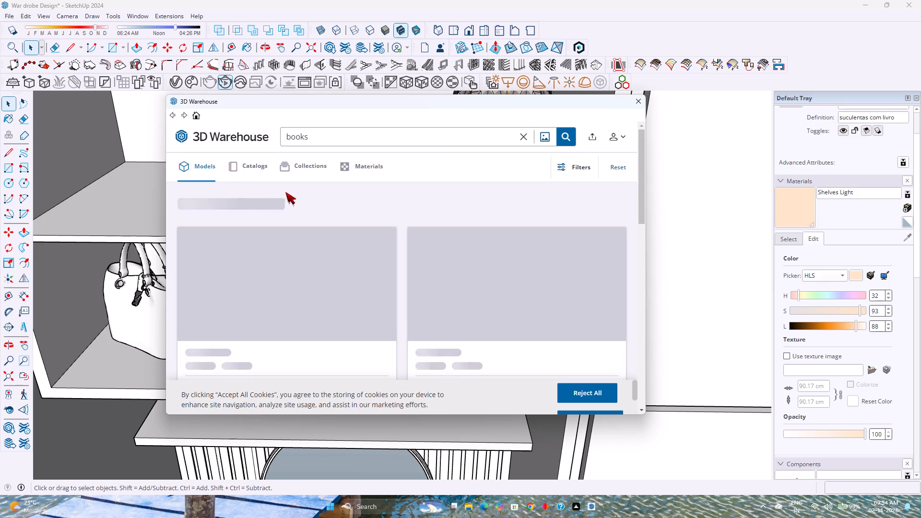
scroll(272, 197, down, 3)
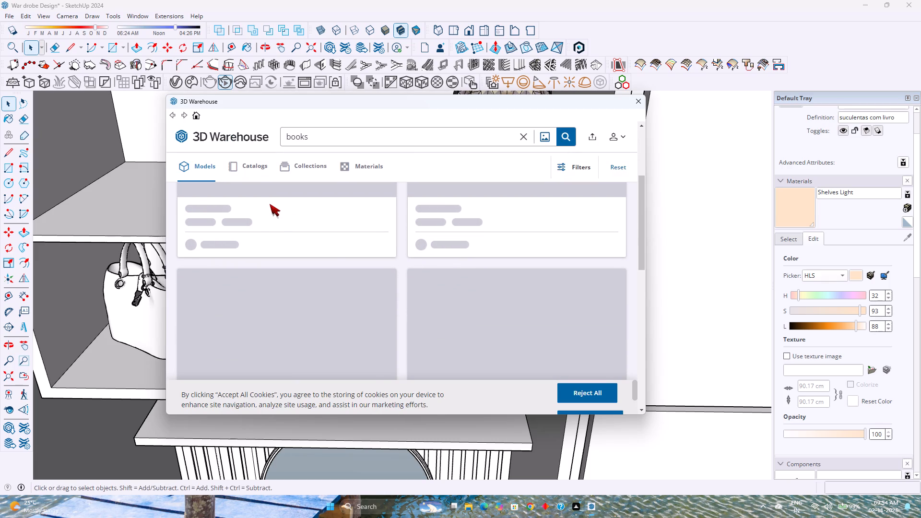
scroll(472, 304, down, 5)
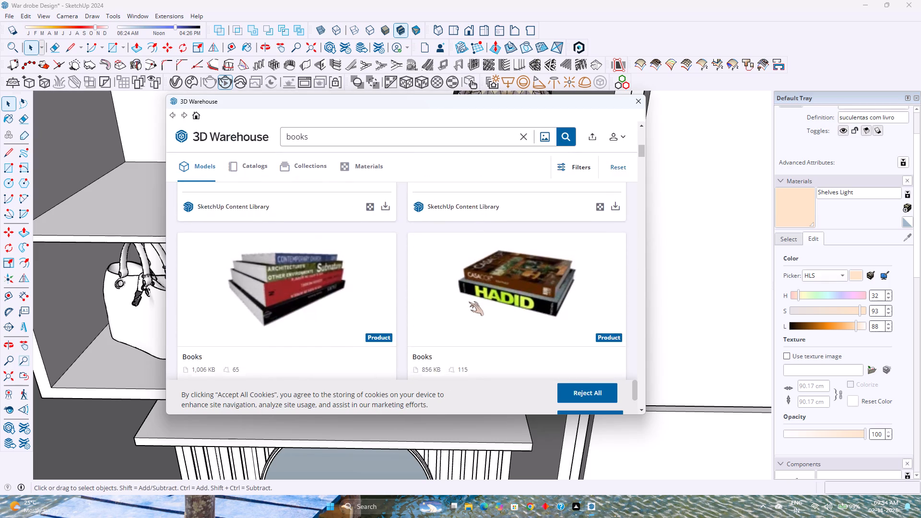
scroll(469, 302, down, 6)
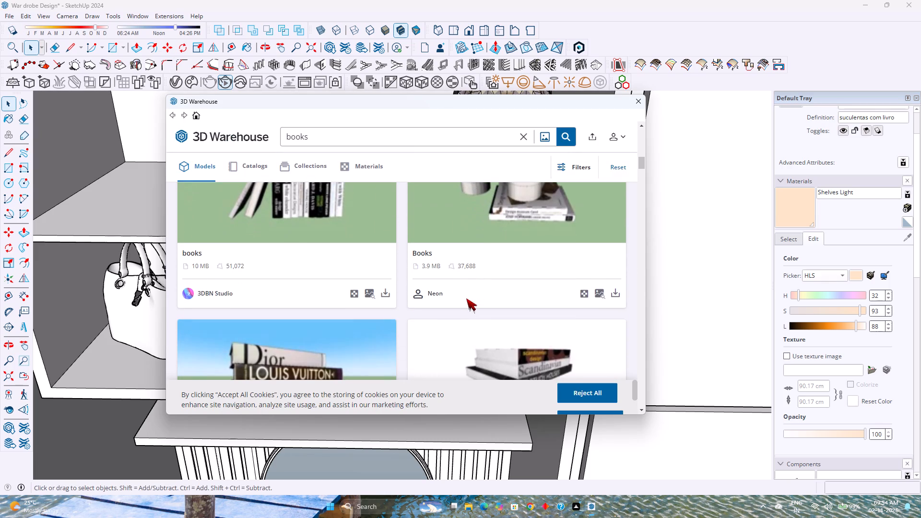
scroll(466, 298, down, 1)
scroll(380, 267, down, 3)
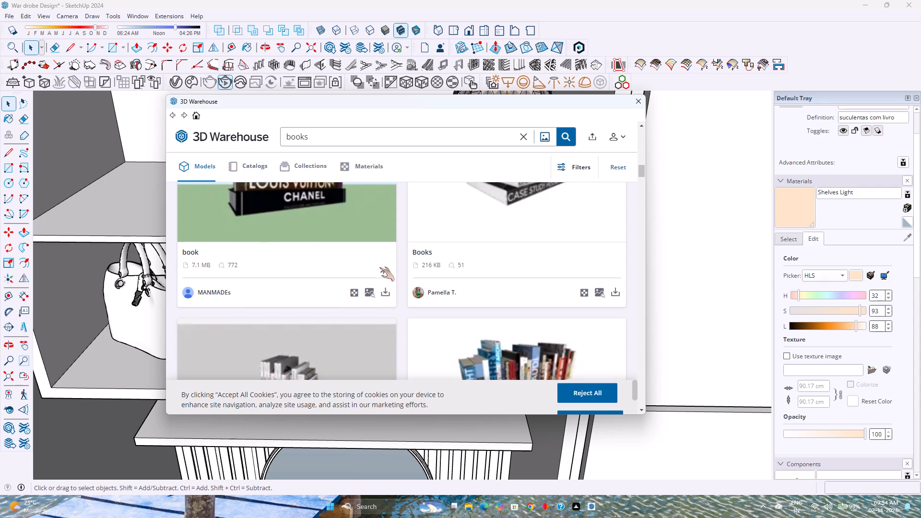
scroll(379, 268, down, 5)
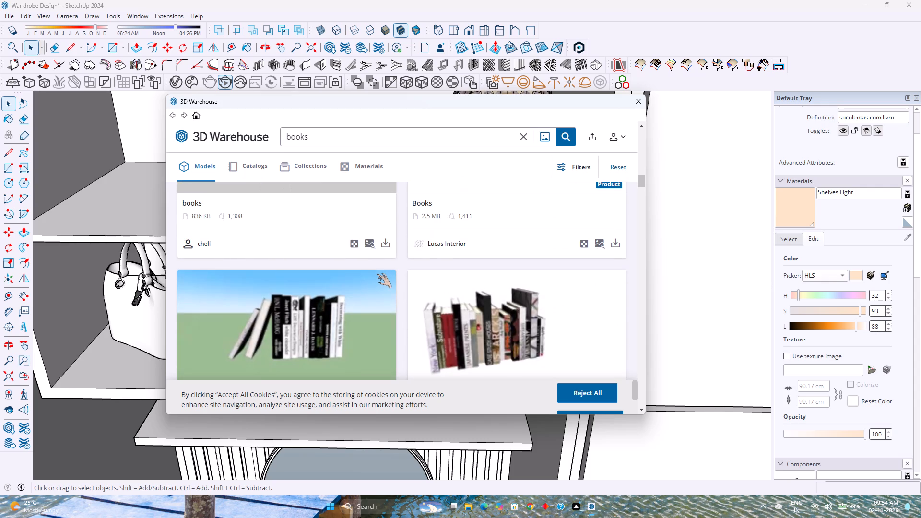
scroll(377, 274, up, 2)
scroll(377, 274, down, 1)
click(386, 286)
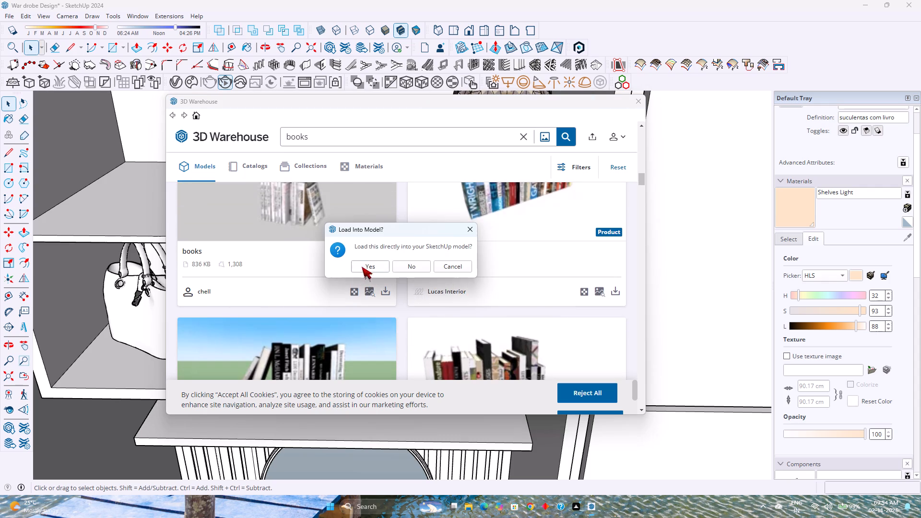
click(362, 267)
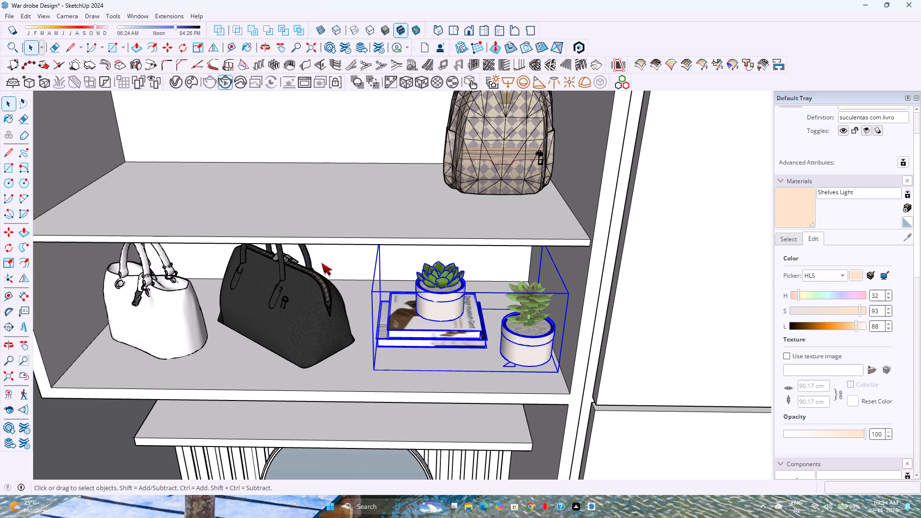
Place the book stack on the upper shelf, above the white handbag.
scroll(321, 263, down, 4)
scroll(321, 263, up, 3)
scroll(321, 263, down, 3)
scroll(321, 263, up, 1)
scroll(321, 263, down, 9)
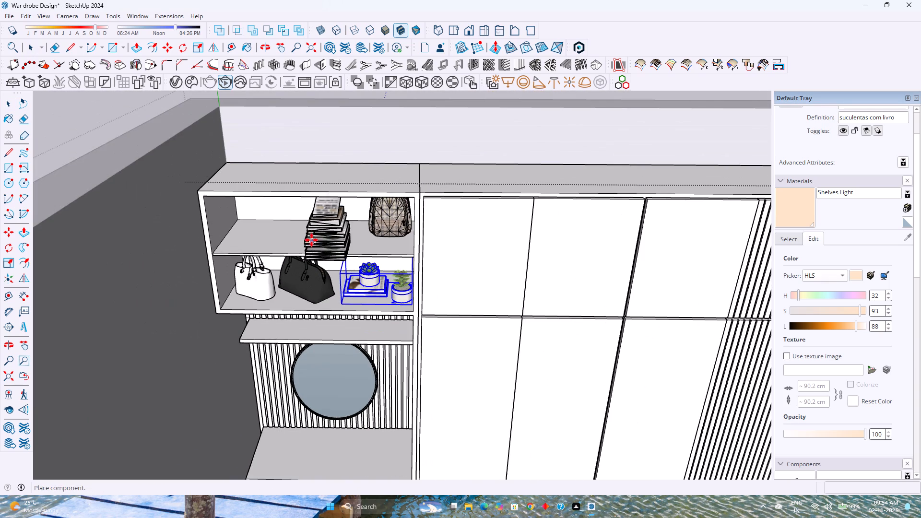
scroll(235, 236, up, 6)
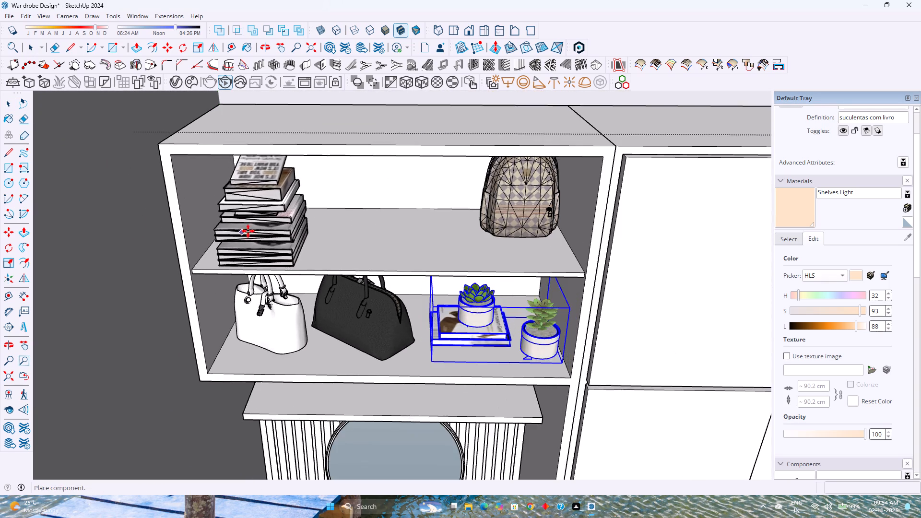
scroll(256, 230, up, 8)
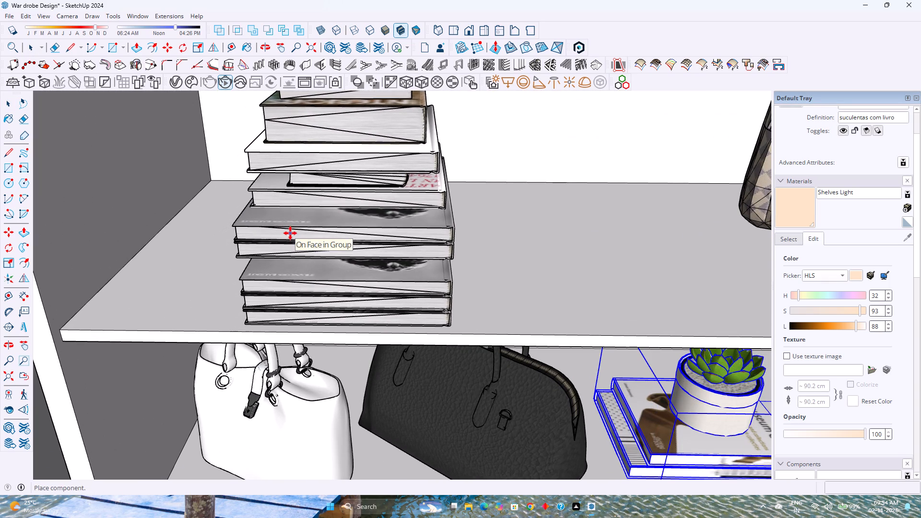
click(291, 233)
Rotate the book stack 90° around the red axis about its bottom corner nearest the shelf's front edge.
middle_drag(401, 292, 320, 292)
middle_click(320, 292)
scroll(320, 292, down, 2)
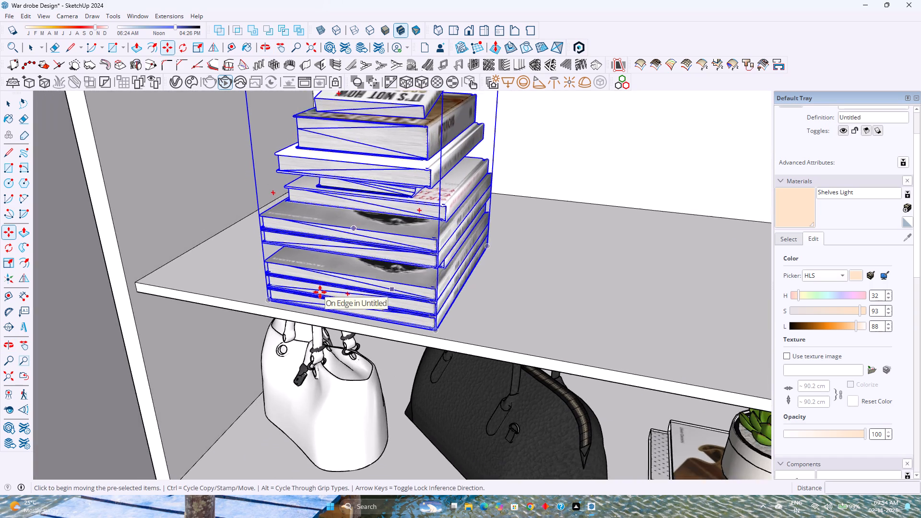
scroll(320, 292, down, 3)
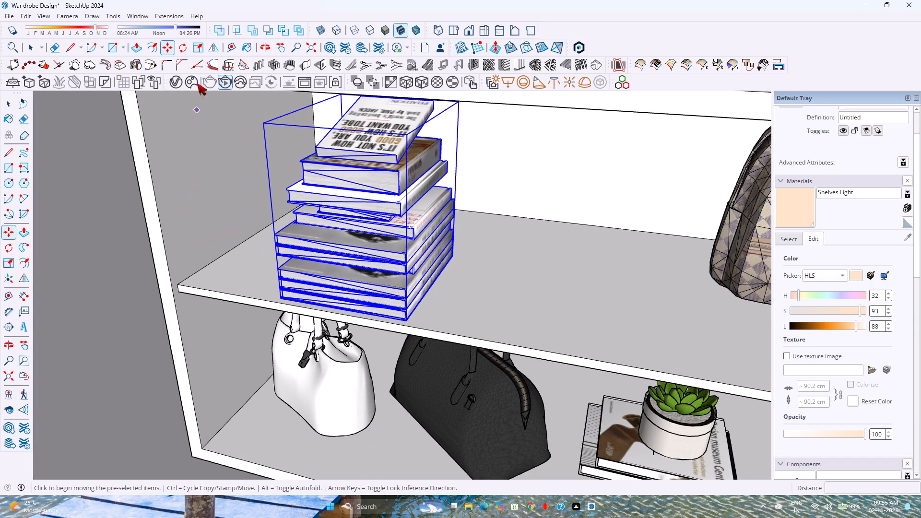
click(184, 44)
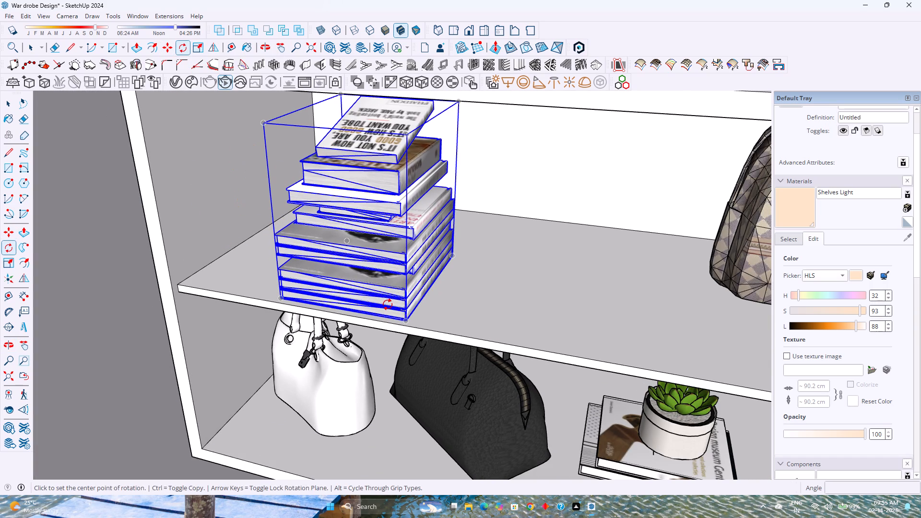
key(Left)
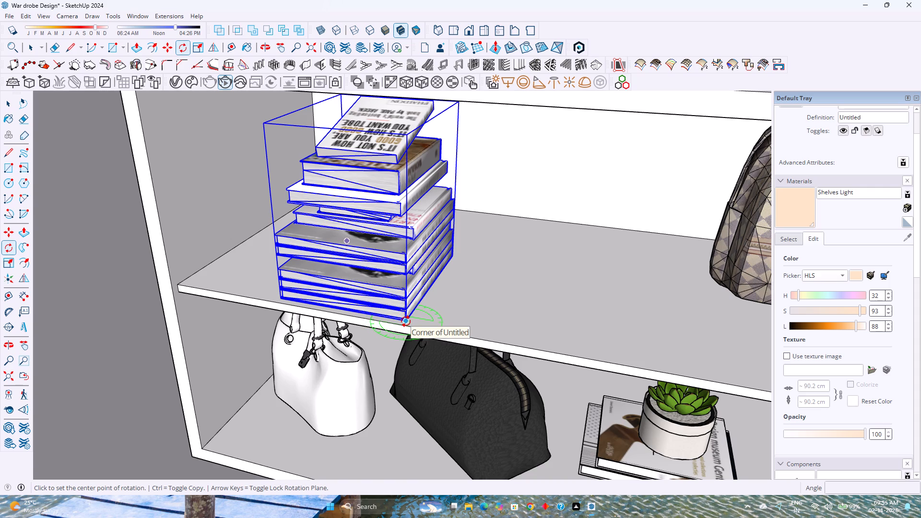
key(Right)
click(406, 321)
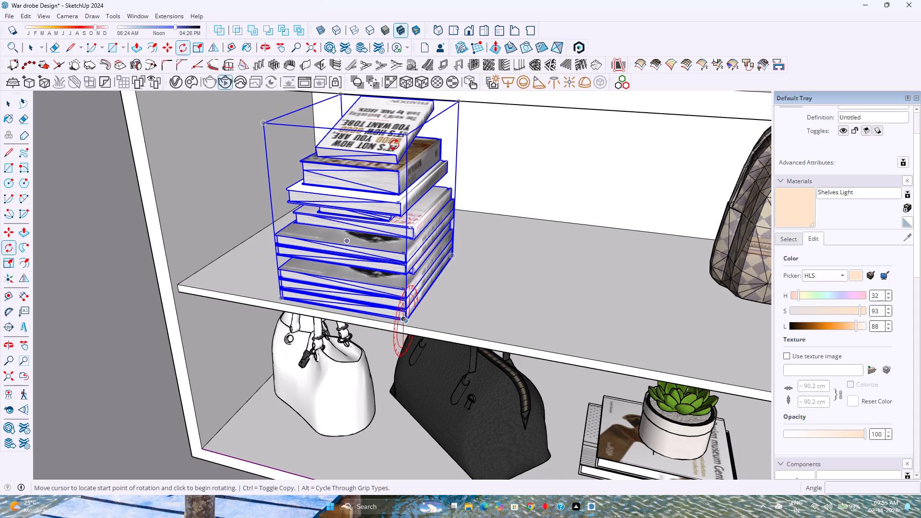
click(404, 135)
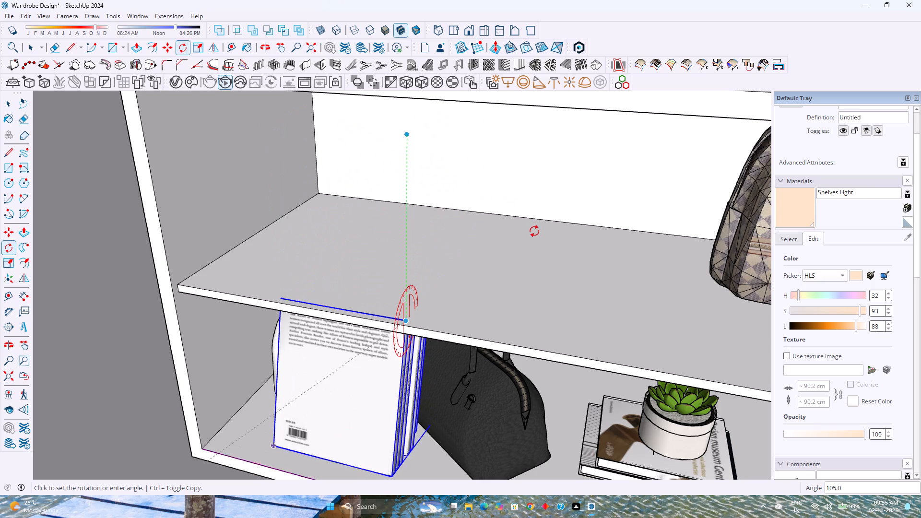
click(488, 214)
Raise the rotated books about 9 7/16 inches so their base sits at the upper shelf's front edge.
key(m)
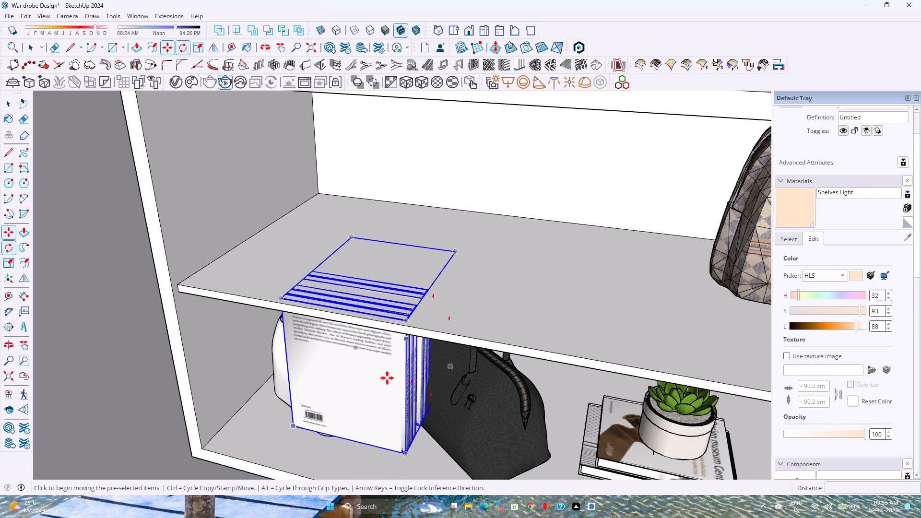
click(405, 456)
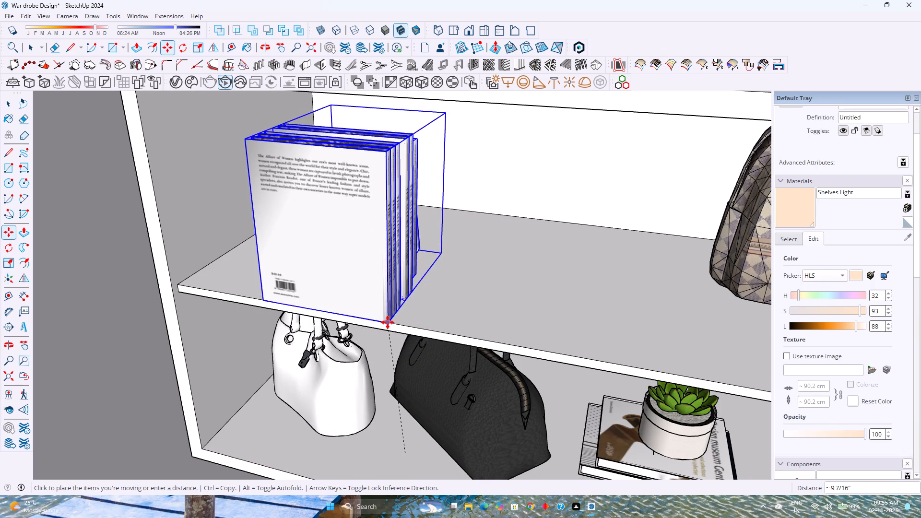
click(388, 322)
Rotate the books 90° around the green axis about their bottom front corner so the spines face out of the shelf.
click(183, 50)
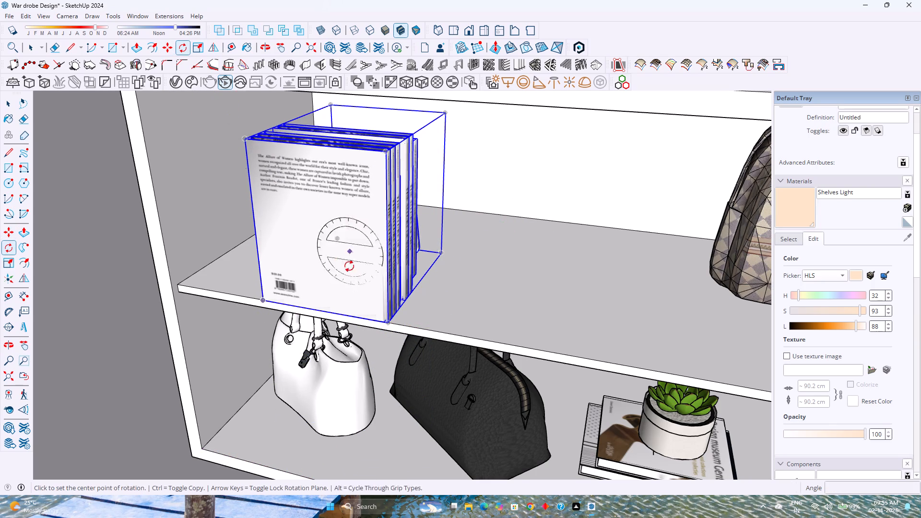
key(Left)
click(387, 324)
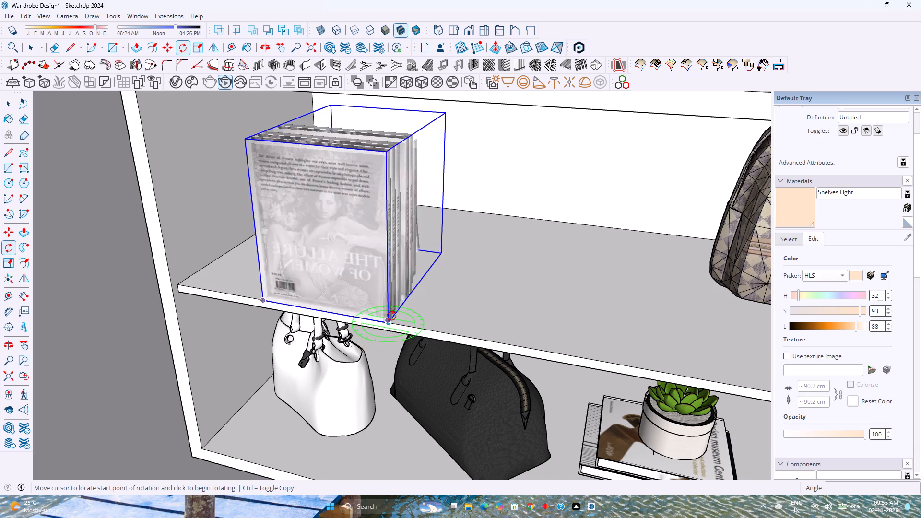
click(440, 253)
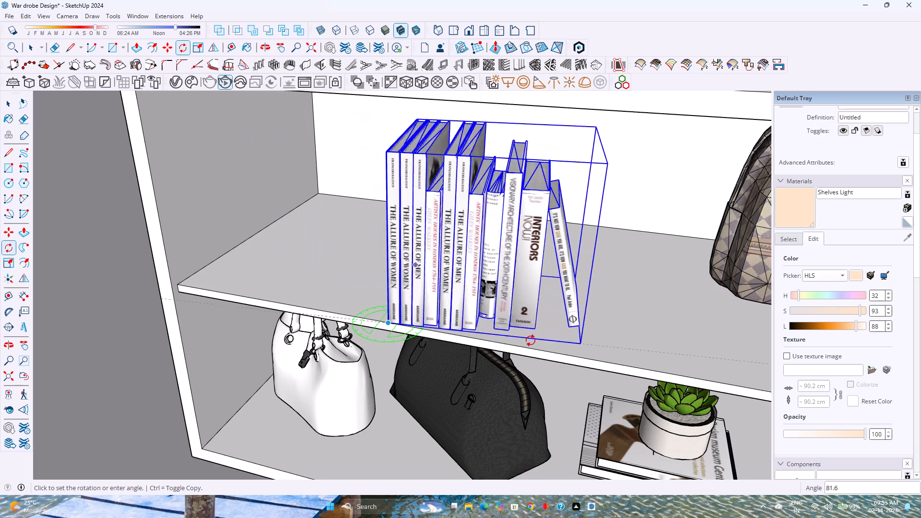
click(587, 354)
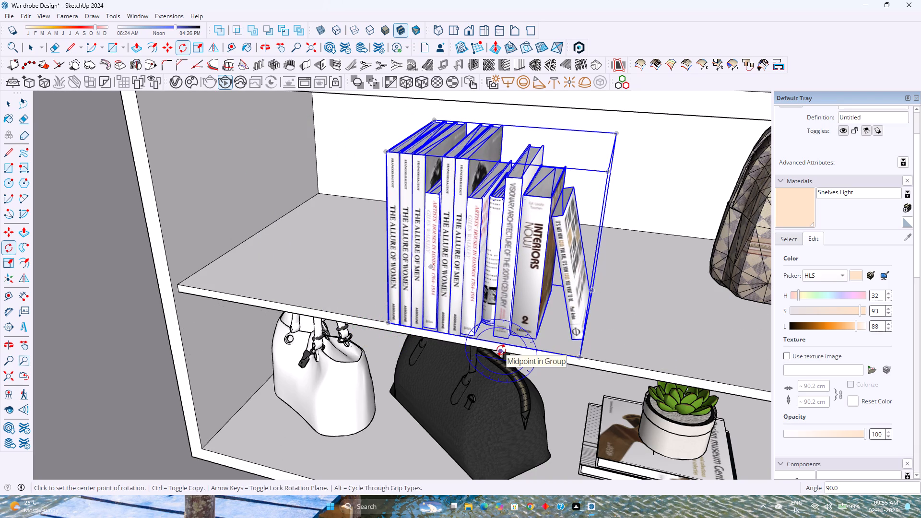
Move the books about 1' 1 7/8" to the upper shelf's end above the white handbag, and about 3 1/4" back along the blue axis.
key(m)
click(388, 320)
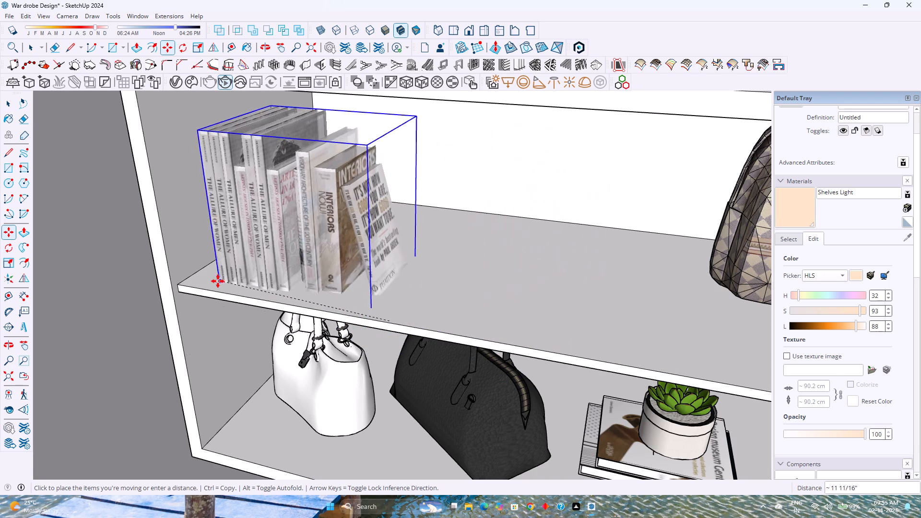
click(180, 280)
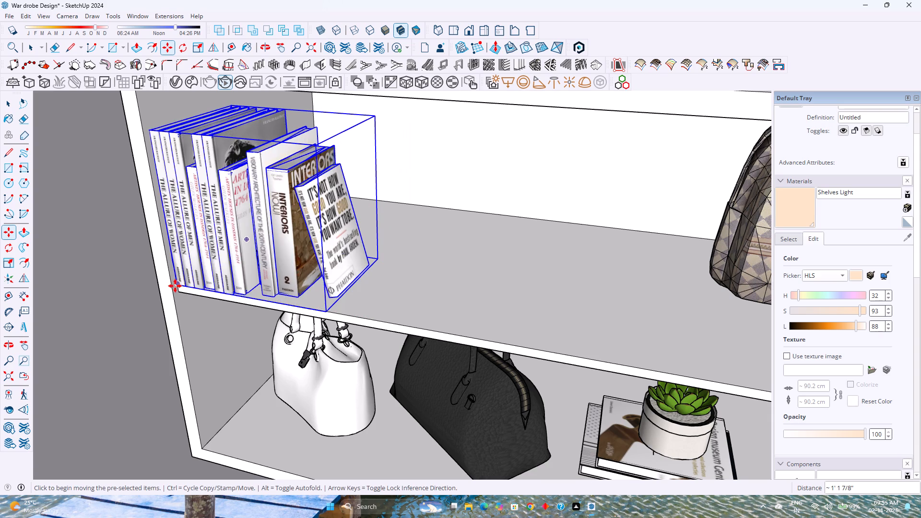
click(176, 285)
key(Up)
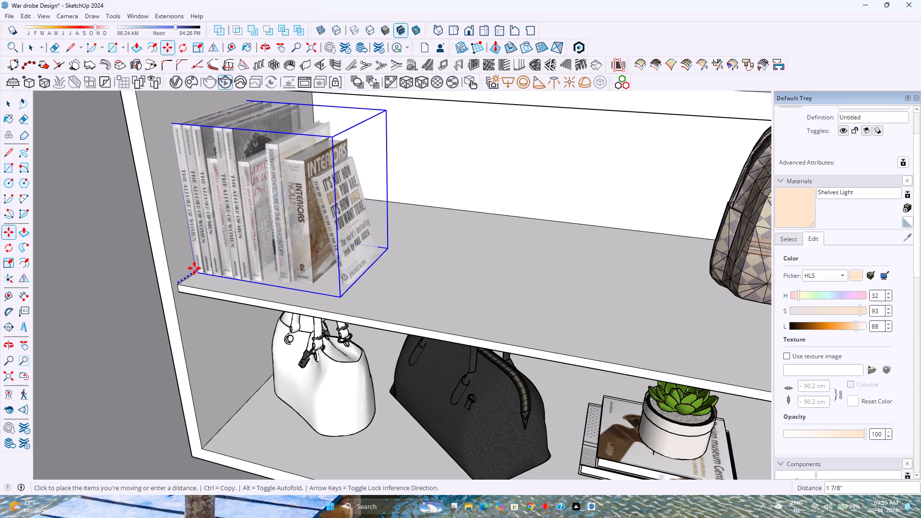
click(209, 262)
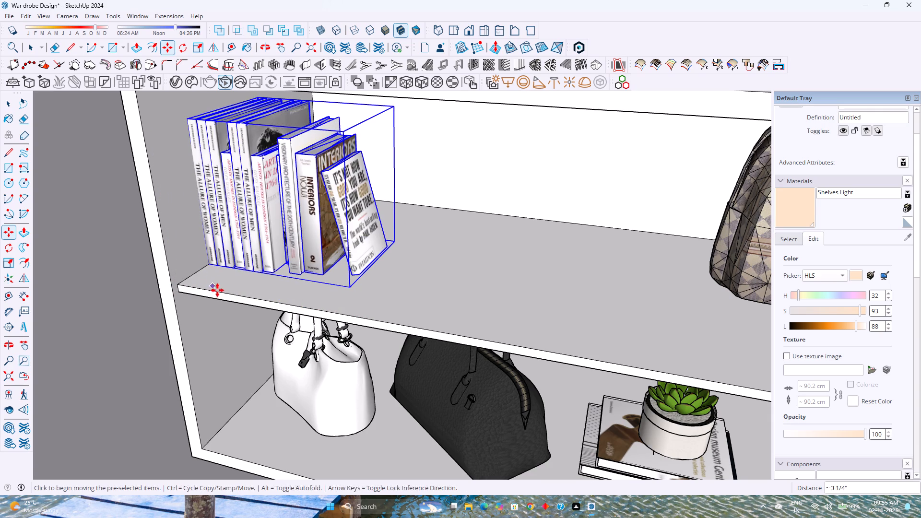
key(space)
key(Escape)
Unhide all hidden objects within the open wardrobe group and again at the level outside it.
scroll(252, 292, down, 5)
middle_drag(260, 295, 310, 256)
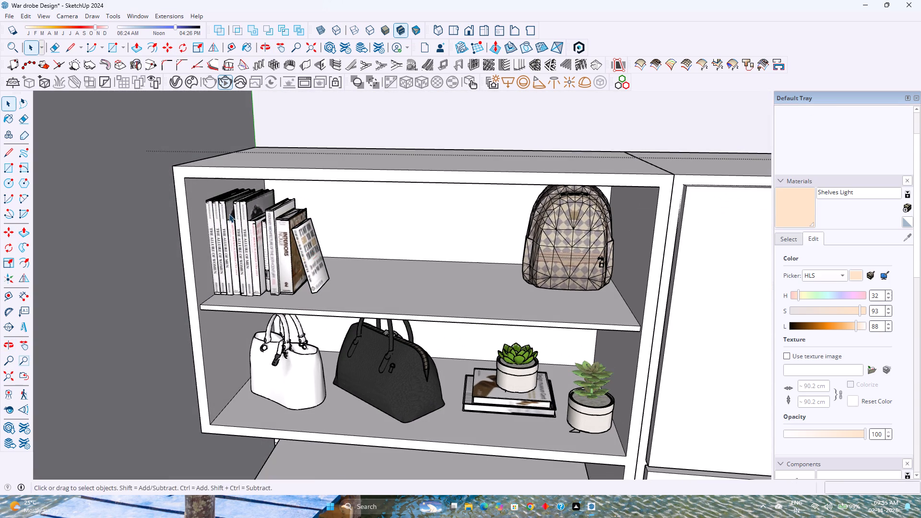
click(27, 13)
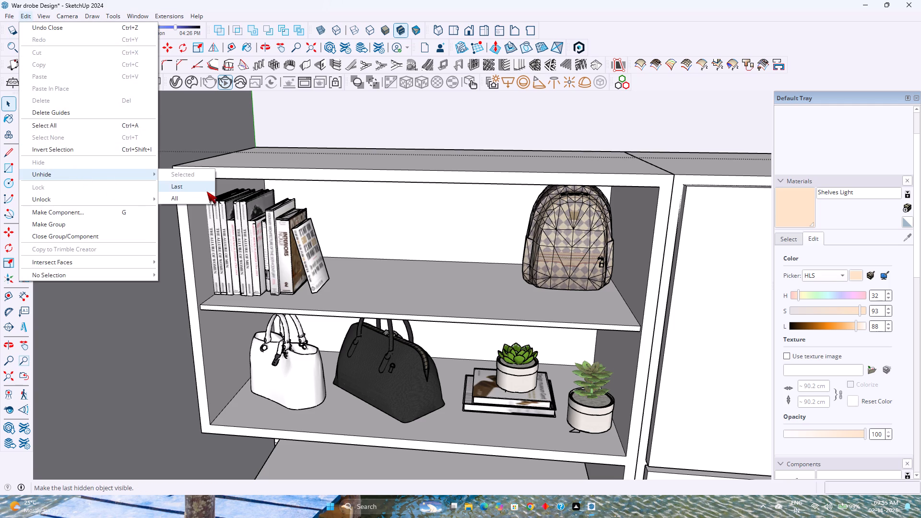
click(207, 195)
key(Escape)
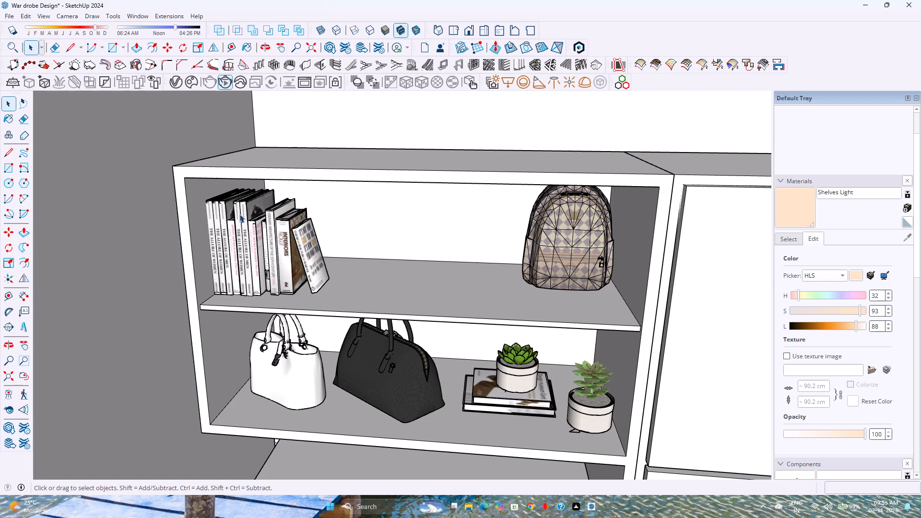
click(24, 14)
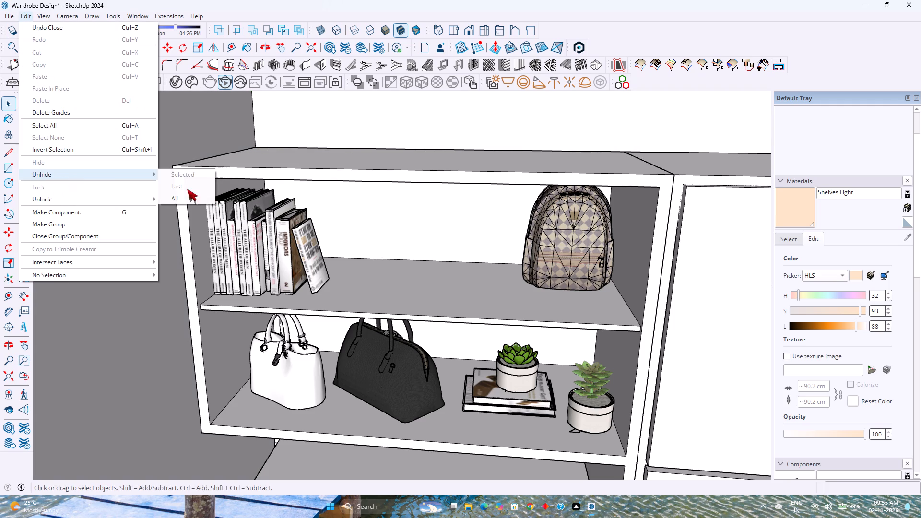
click(205, 196)
Open the nested upper shelf cabinet group inside the wardrobe and unhide all of its hidden parts.
click(353, 177)
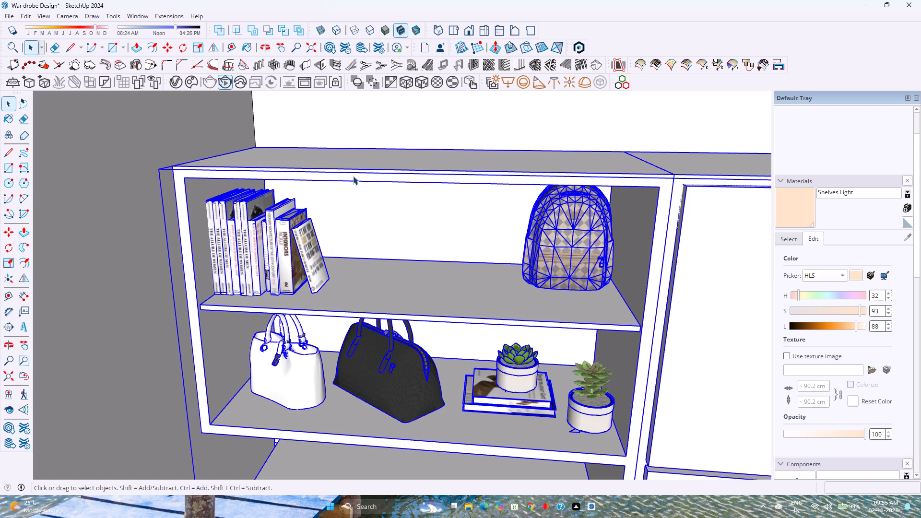
double_click(353, 176)
click(353, 176)
double_click(353, 176)
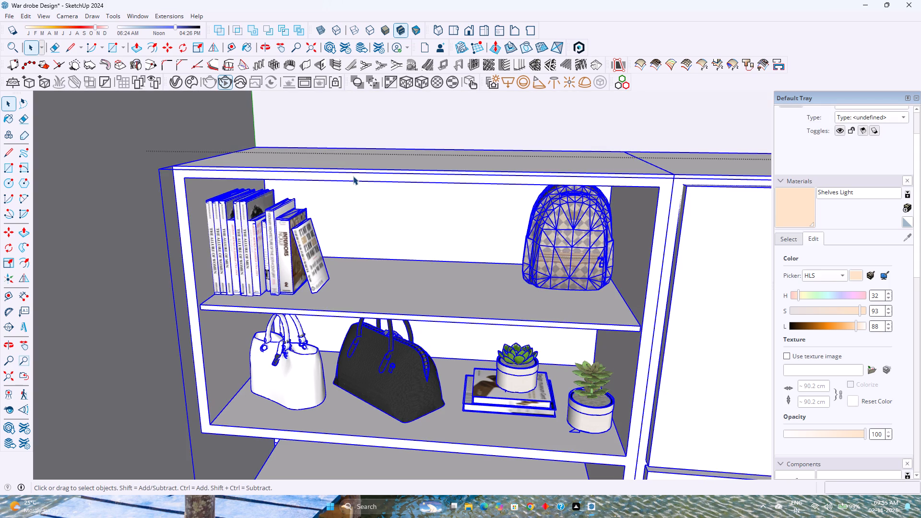
click(353, 176)
double_click(353, 176)
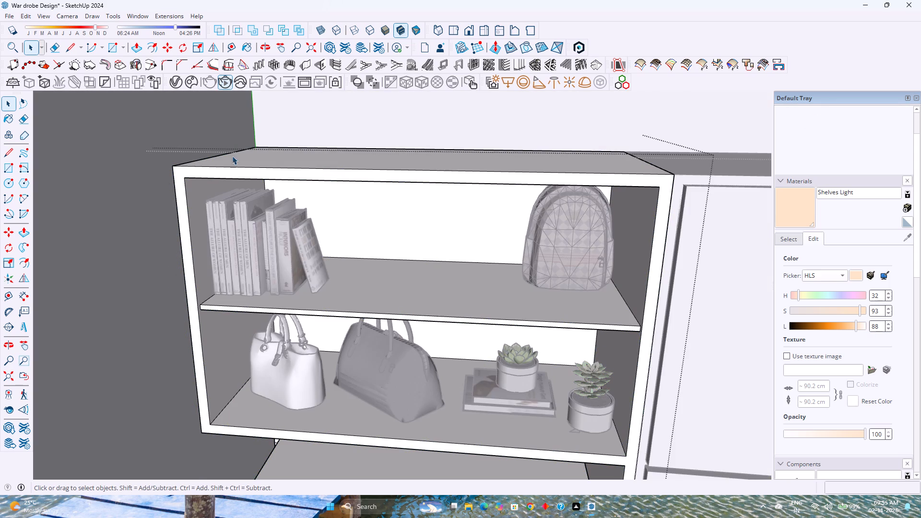
click(28, 17)
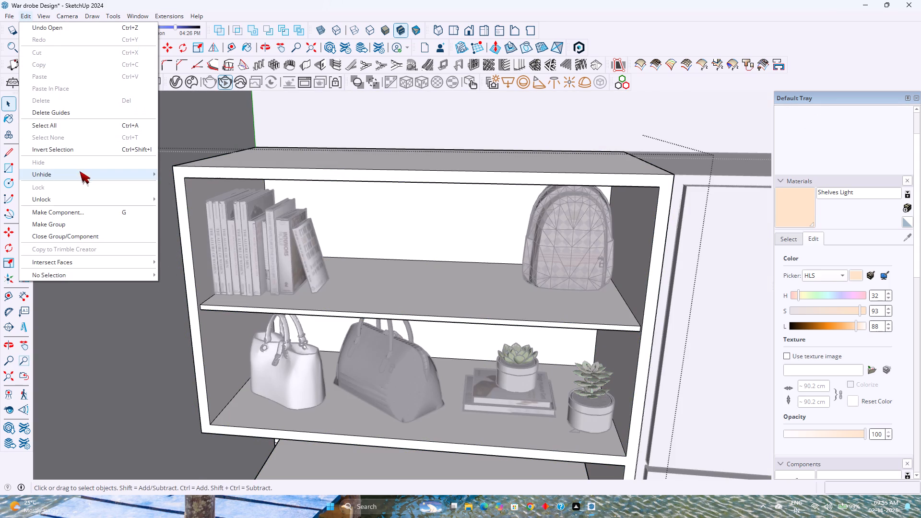
click(182, 202)
scroll(316, 259, down, 1)
key(Escape)
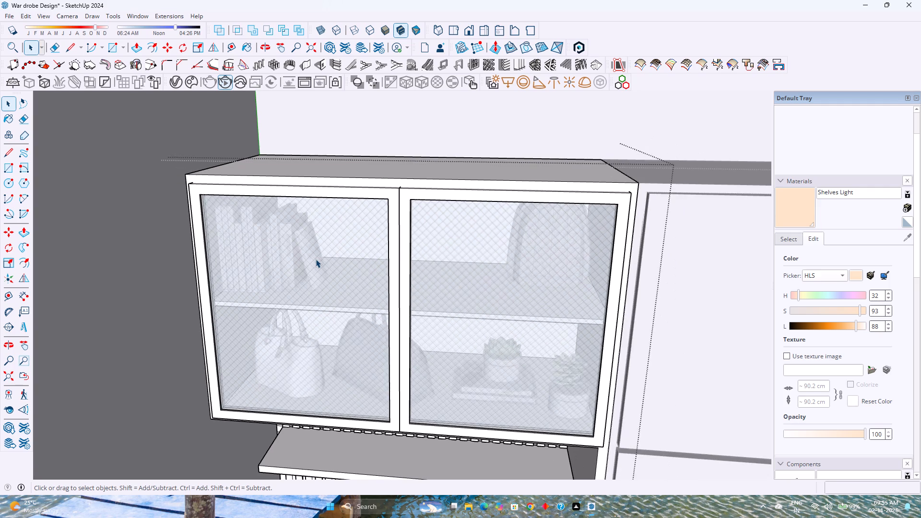
key(Escape)
Save the wardrobe model.
scroll(316, 259, down, 3)
scroll(316, 259, up, 2)
scroll(316, 259, down, 9)
middle_drag(348, 340, 348, 333)
middle_drag(353, 314, 368, 271)
scroll(369, 271, down, 5)
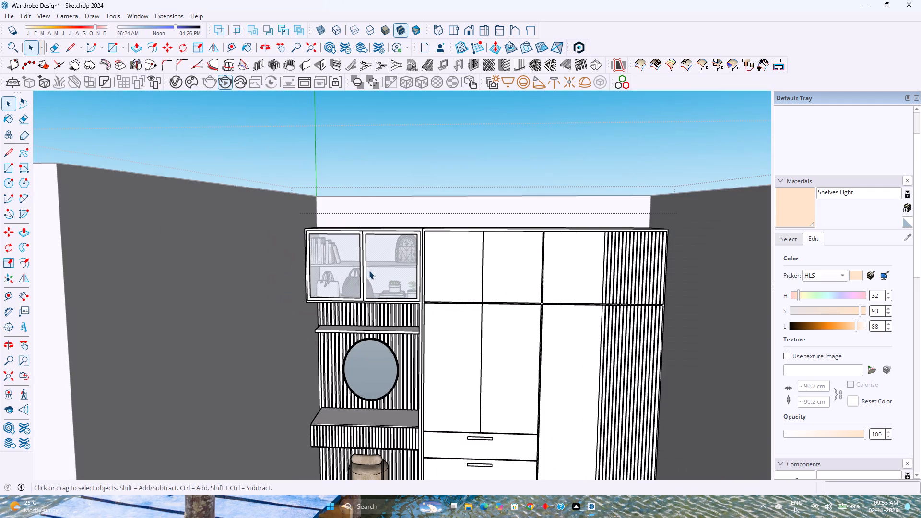
key(ctrl+s)
Examine the complete wardrobe and dressing unit within the room from the front.
scroll(380, 268, down, 4)
scroll(431, 321, down, 4)
scroll(438, 349, up, 4)
scroll(439, 344, down, 4)
scroll(437, 344, up, 4)
scroll(437, 344, down, 4)
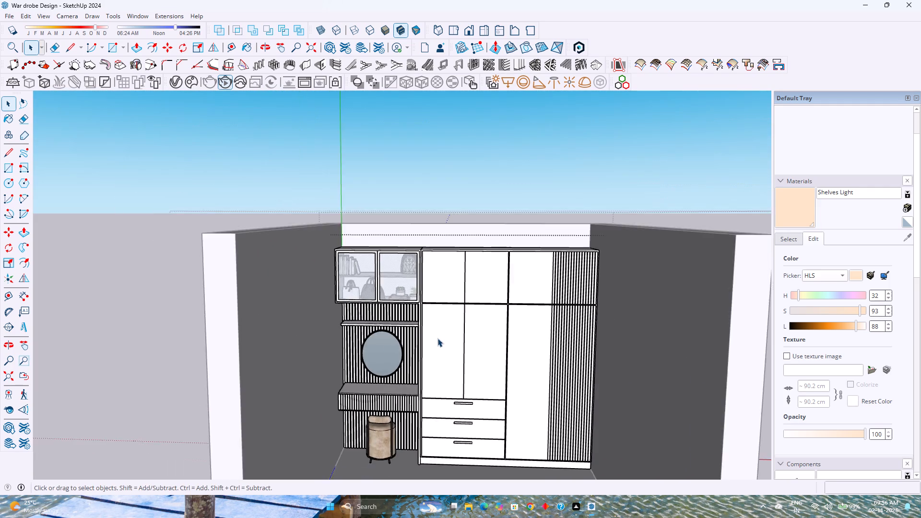
scroll(437, 338, down, 3)
shift+middle_drag(488, 353, 400, 274)
scroll(381, 289, up, 4)
shift+middle_drag(380, 290, 382, 329)
shift+middle_click(382, 329)
scroll(382, 329, down, 1)
middle_click(376, 327)
middle_click(376, 327)
middle_drag(376, 327, 373, 309)
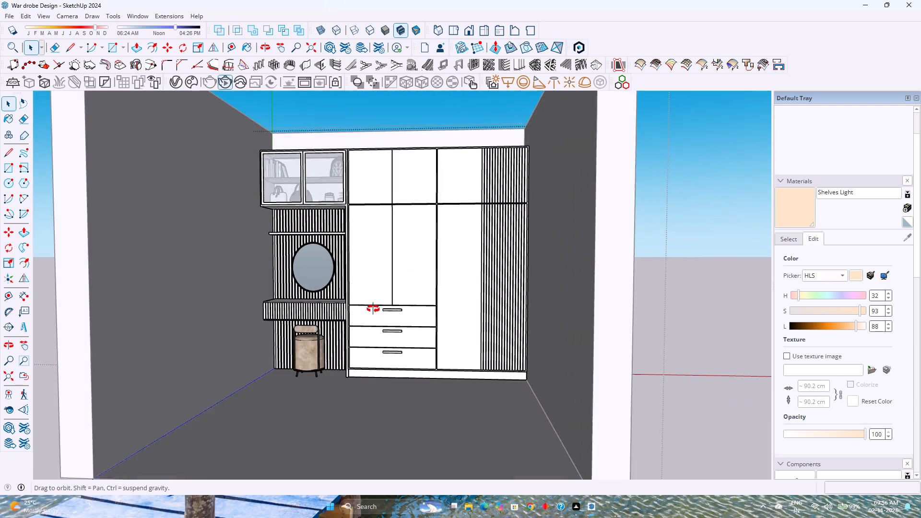
middle_drag(373, 309, 373, 308)
middle_click(373, 307)
scroll(374, 306, down, 2)
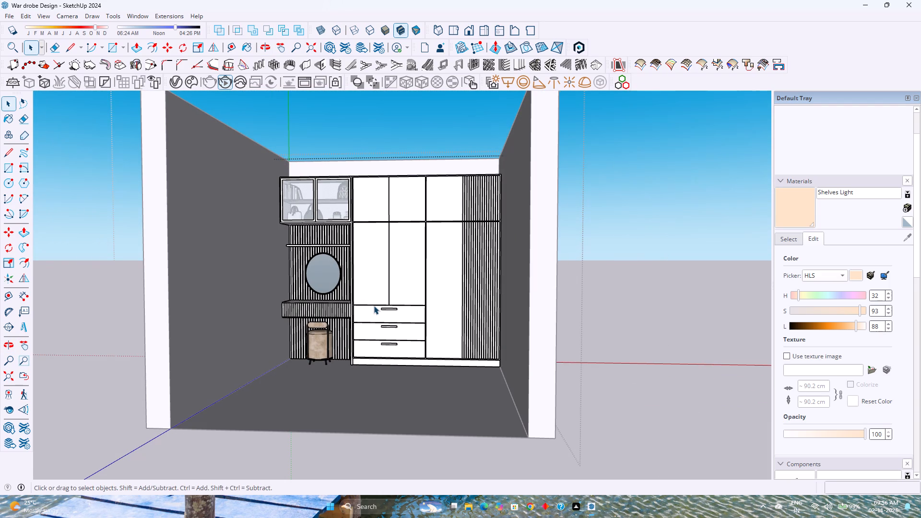
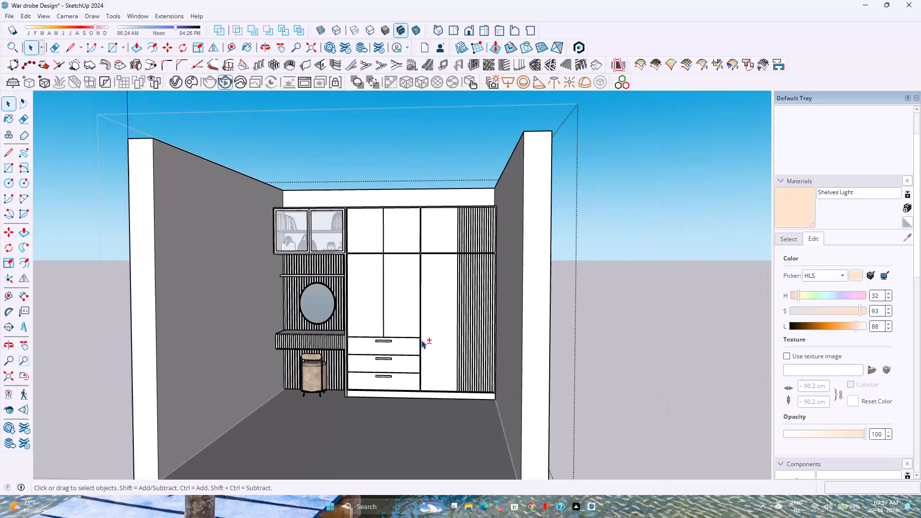
Open the nested dressing unit groups and select the narrow wall shelf above the round mirror.
scroll(421, 340, down, 2)
middle_drag(421, 340, 494, 397)
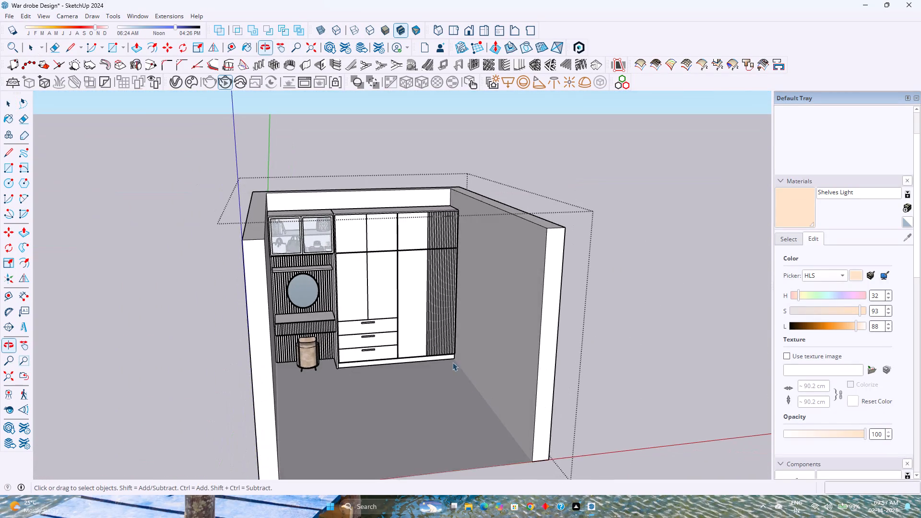
scroll(425, 318, up, 5)
shift+middle_drag(422, 318, 512, 400)
scroll(347, 320, up, 7)
middle_drag(398, 311, 382, 389)
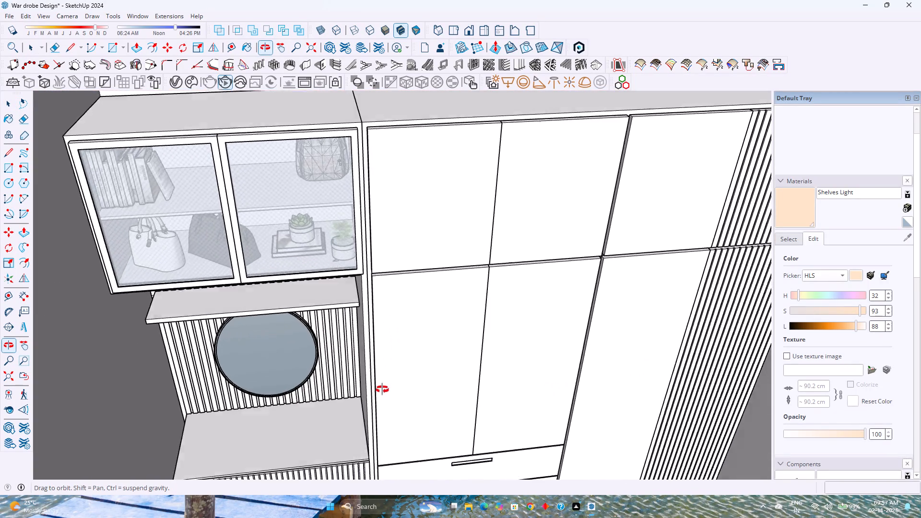
middle_drag(382, 389, 381, 309)
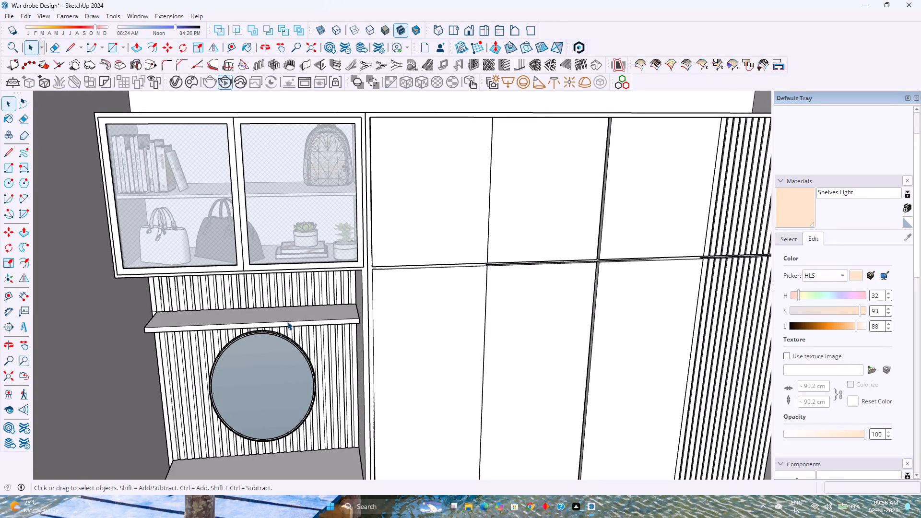
double_click(214, 324)
scroll(214, 324, up, 4)
double_click(214, 323)
click(214, 323)
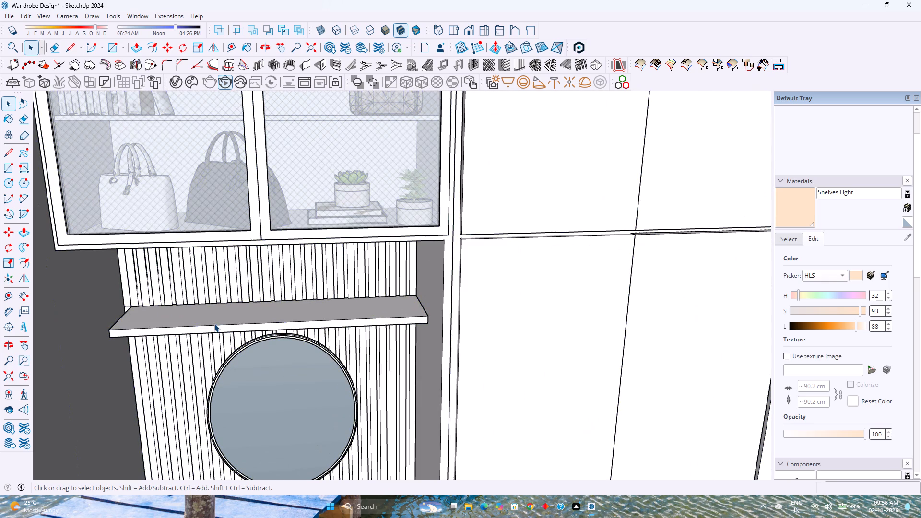
click(214, 323)
click(214, 323)
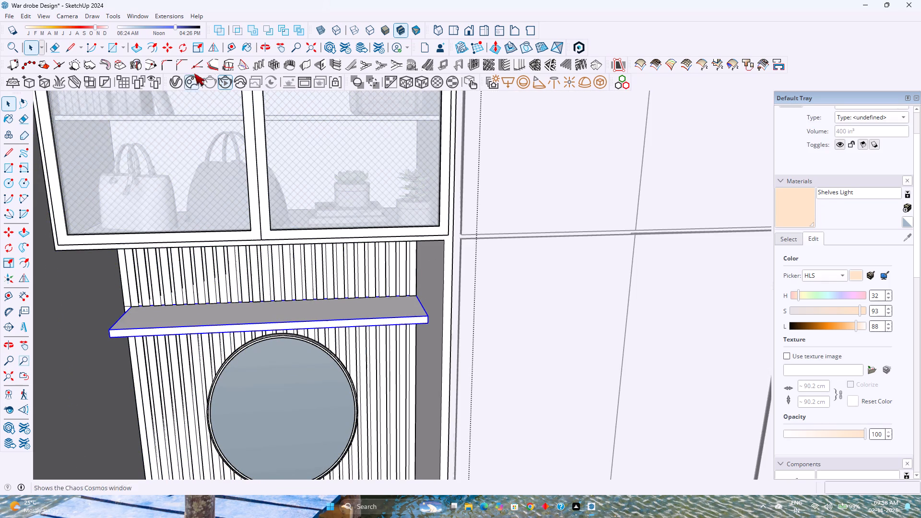
Open 3D Warehouse and look through the books results for a decorative set to put on the shelf.
click(131, 17)
click(180, 90)
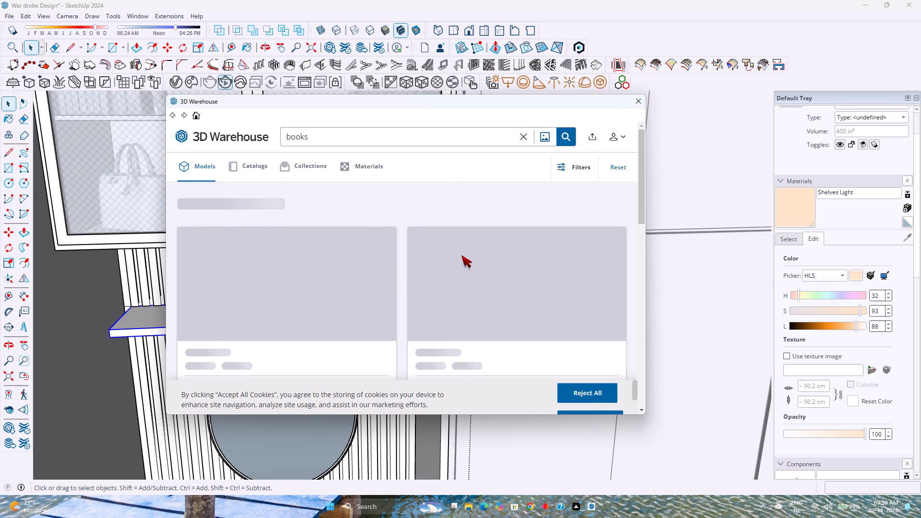
scroll(461, 249, down, 5)
scroll(460, 249, up, 6)
scroll(460, 249, down, 6)
scroll(460, 249, up, 5)
scroll(460, 249, down, 3)
scroll(460, 249, up, 2)
scroll(460, 249, down, 4)
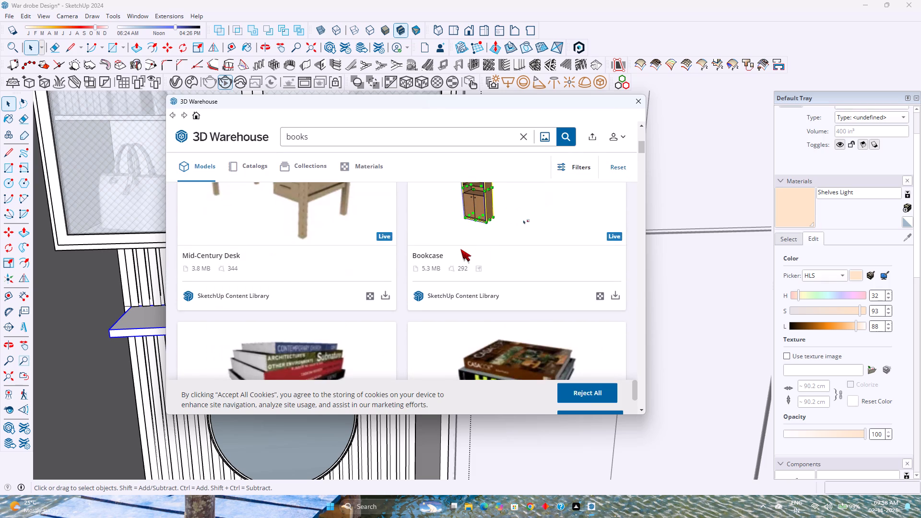
scroll(460, 249, down, 11)
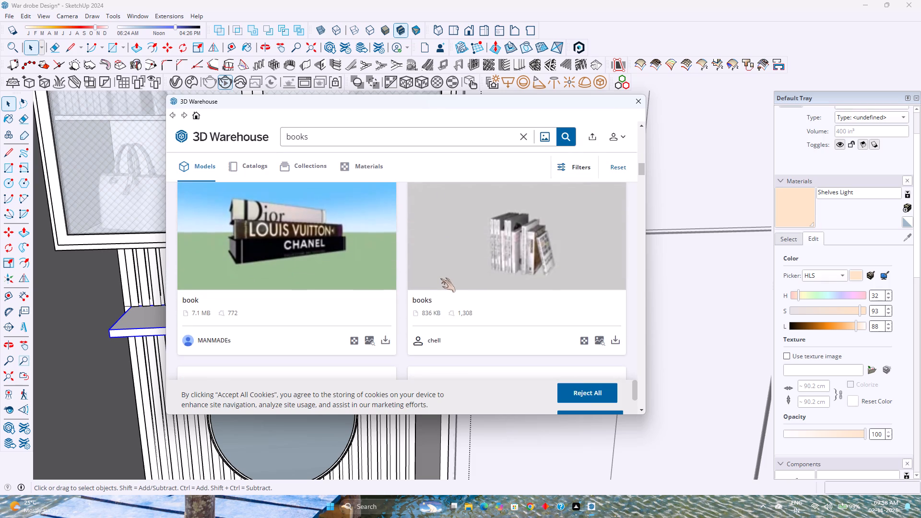
scroll(440, 278, down, 15)
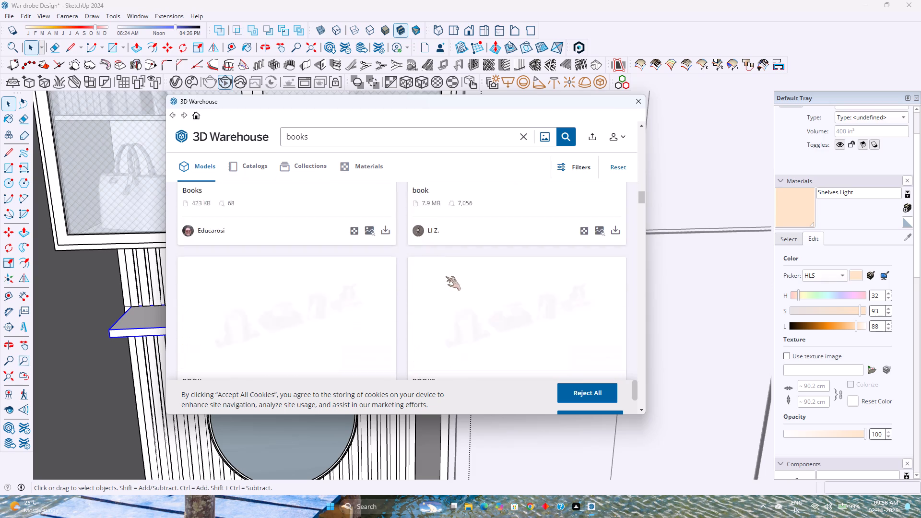
scroll(447, 275, down, 13)
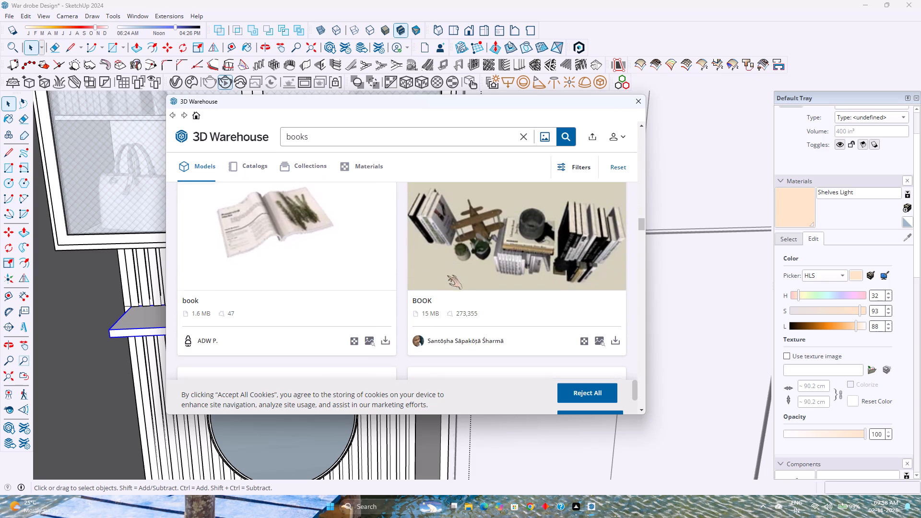
scroll(447, 275, down, 9)
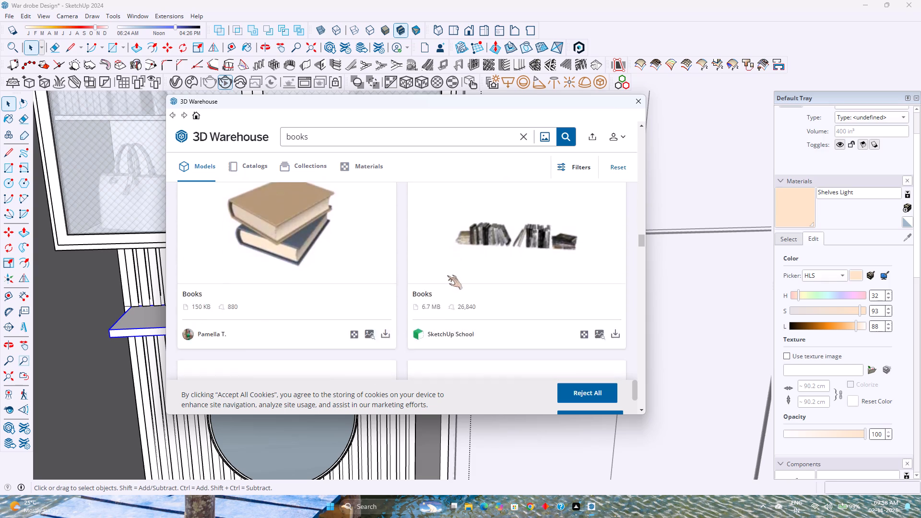
scroll(449, 274, down, 8)
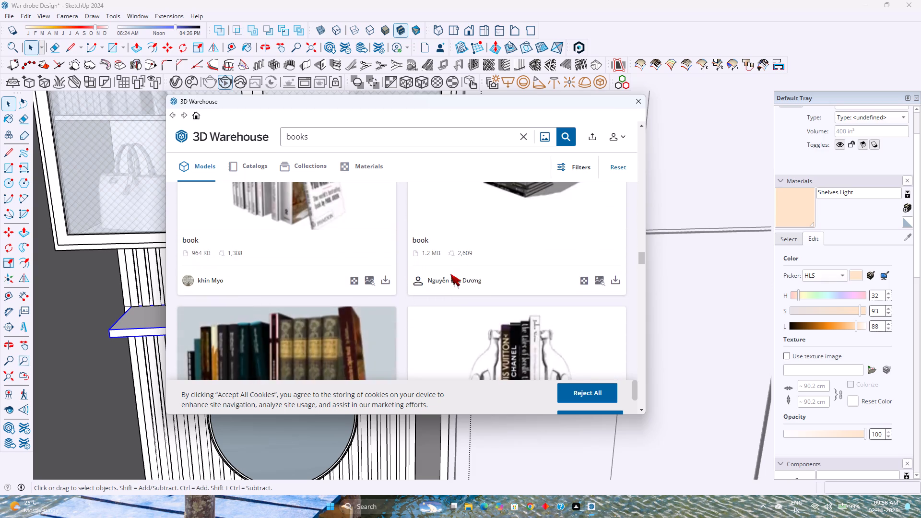
scroll(450, 274, up, 2)
scroll(451, 274, down, 3)
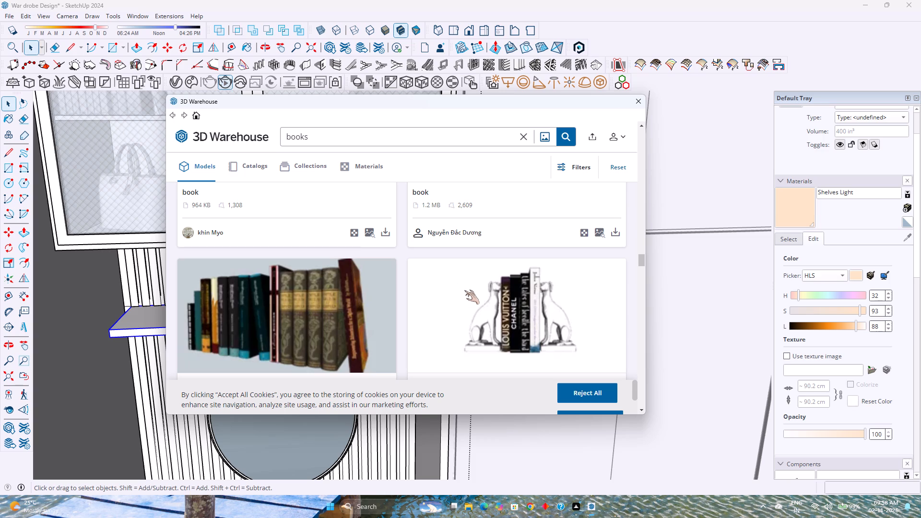
scroll(590, 263, up, 4)
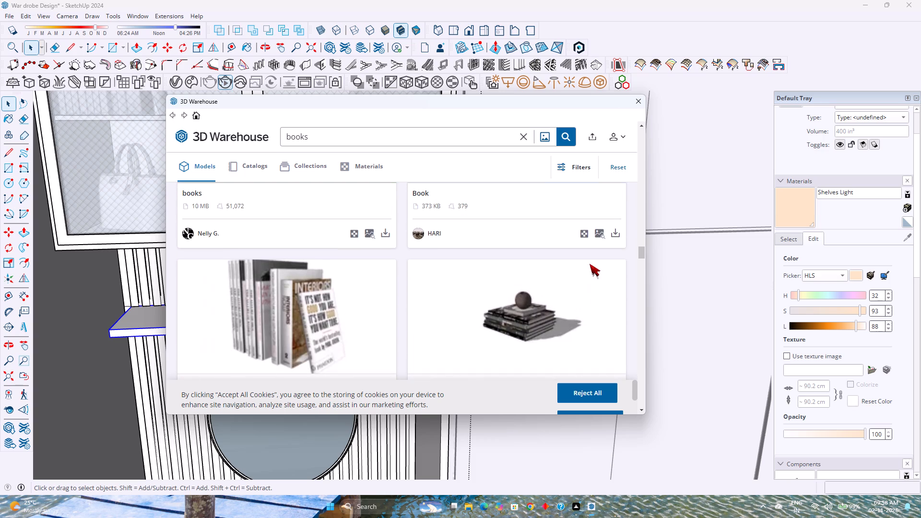
scroll(586, 267, down, 4)
scroll(313, 294, down, 2)
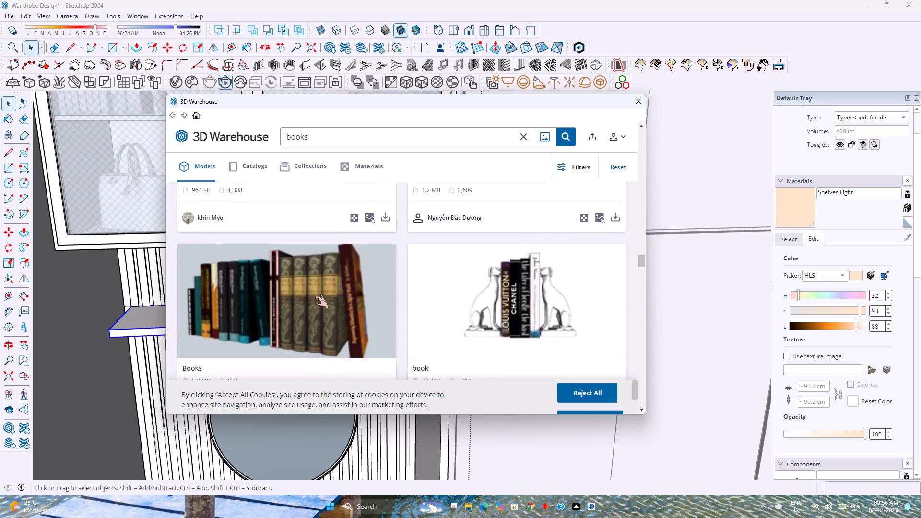
scroll(313, 294, down, 5)
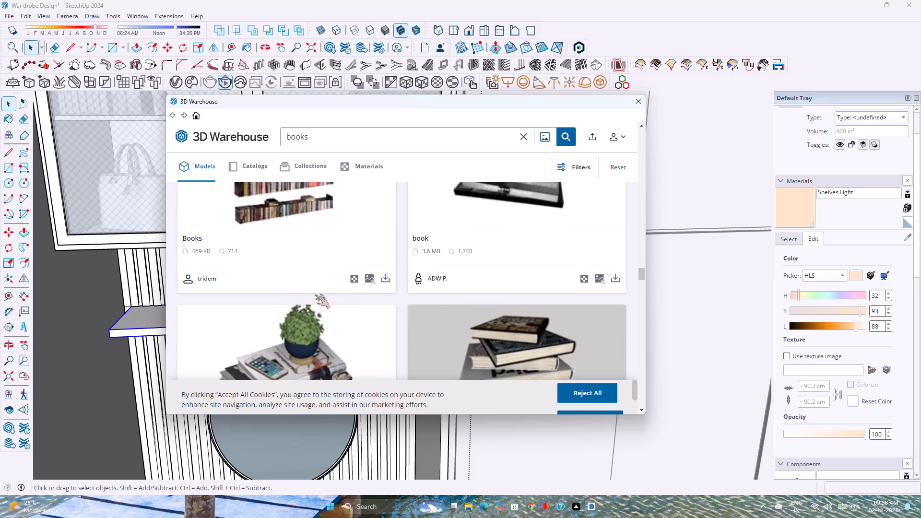
scroll(322, 294, down, 5)
scroll(394, 305, up, 5)
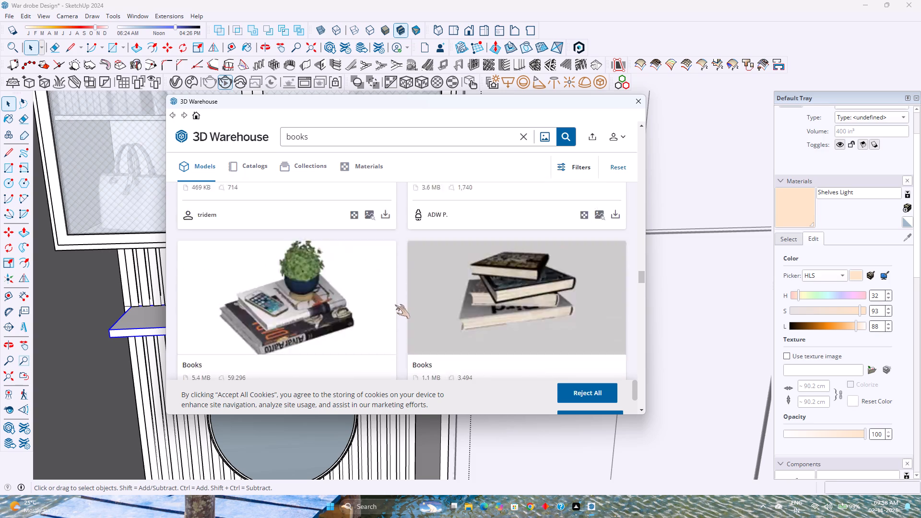
scroll(395, 305, up, 2)
scroll(395, 305, down, 3)
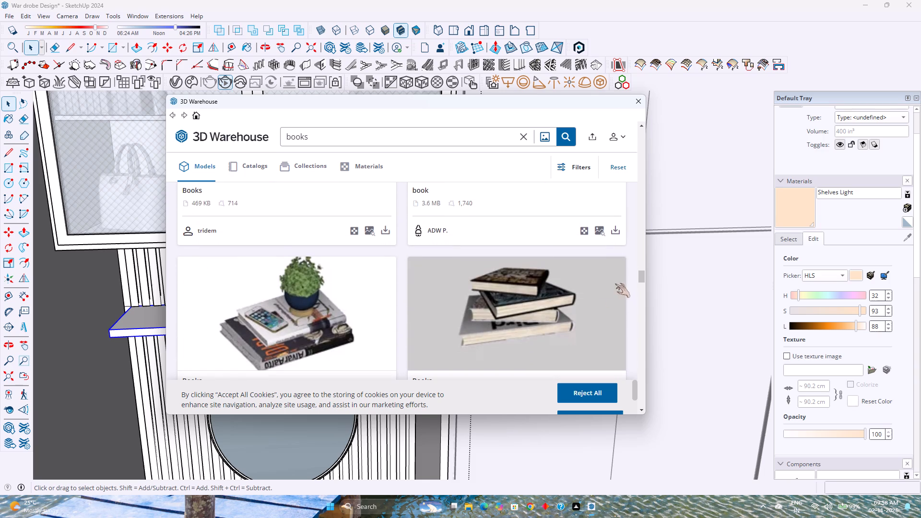
scroll(404, 303, down, 2)
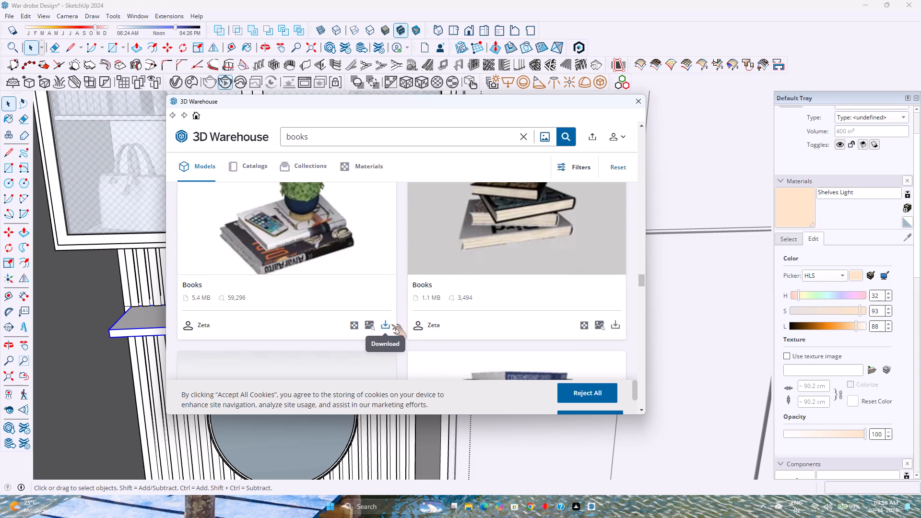
Load the Books model with the potted plant and phone into the model and place it at the wall shelf's front corner.
click(391, 324)
click(366, 268)
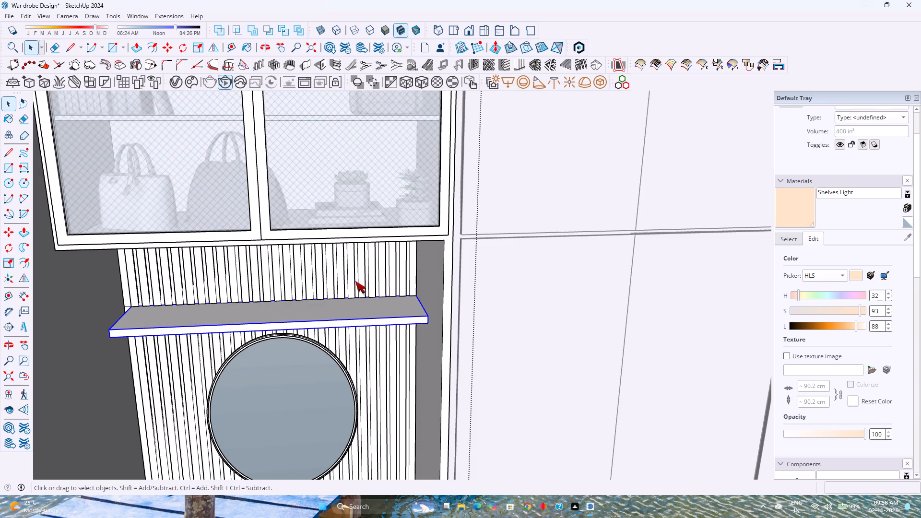
scroll(225, 329, down, 3)
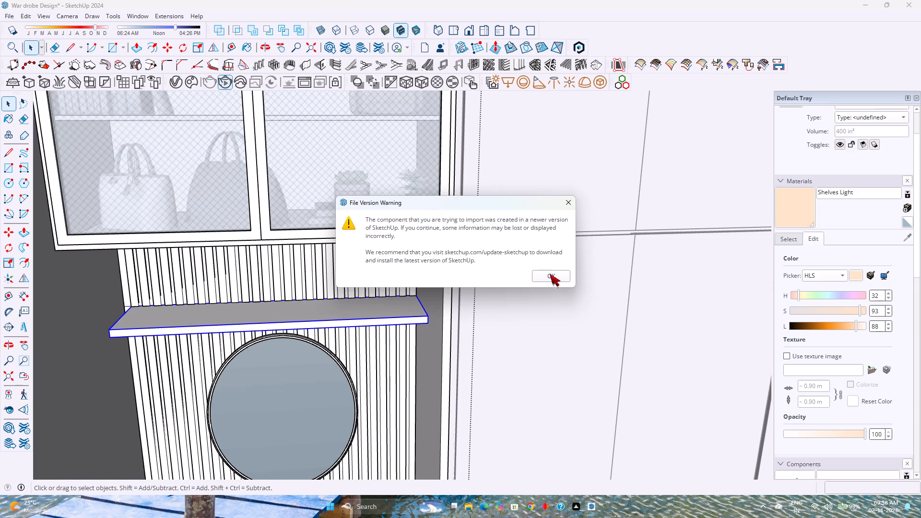
click(550, 279)
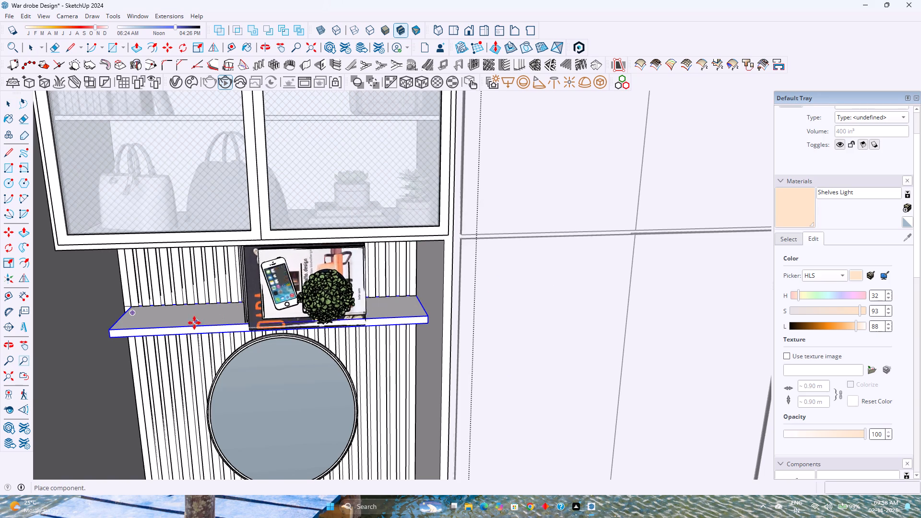
click(112, 331)
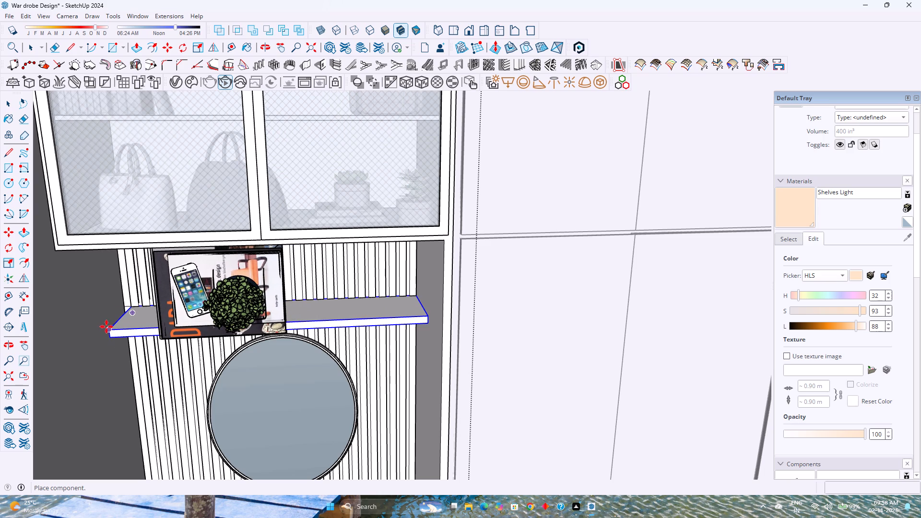
Rotate the books and plant set 90 degrees about the red axis so the books lie flat and the plant stands upright.
click(185, 45)
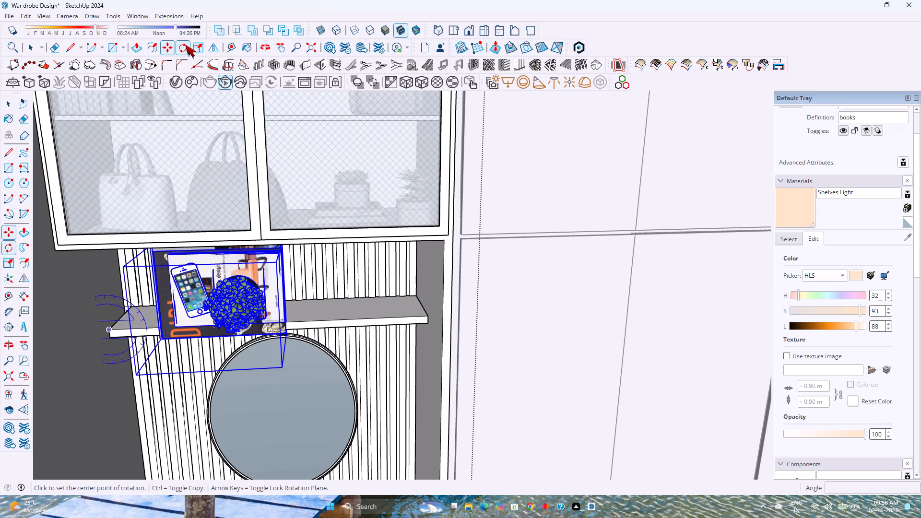
key(Right)
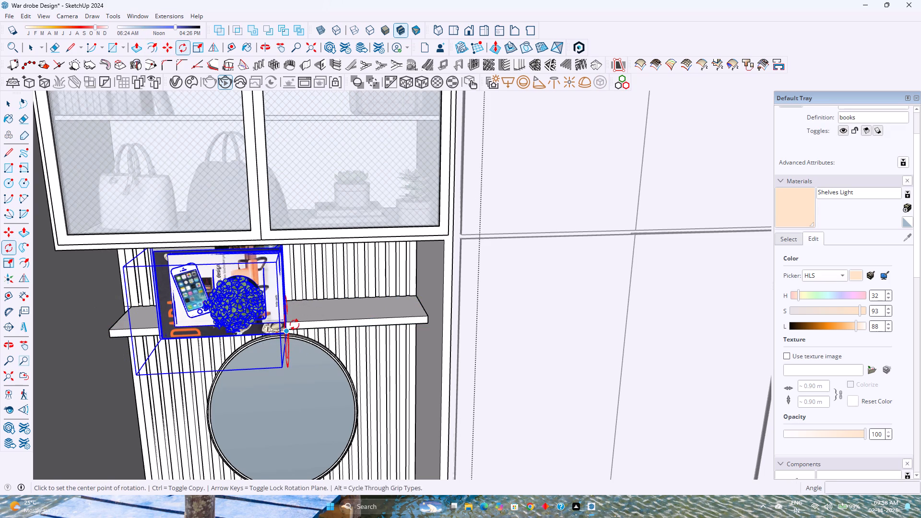
click(286, 331)
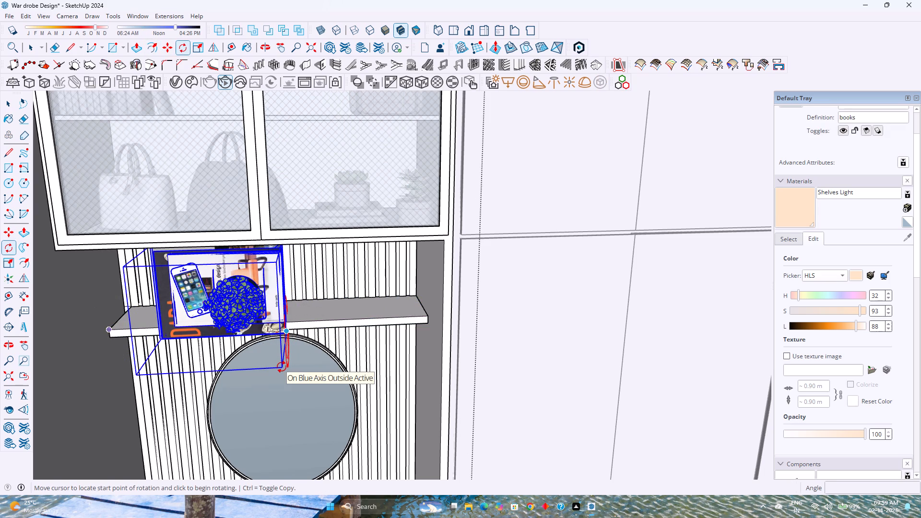
key(Up)
middle_drag(280, 368, 259, 381)
middle_drag(256, 383, 245, 387)
middle_drag(245, 387, 79, 380)
middle_click(79, 380)
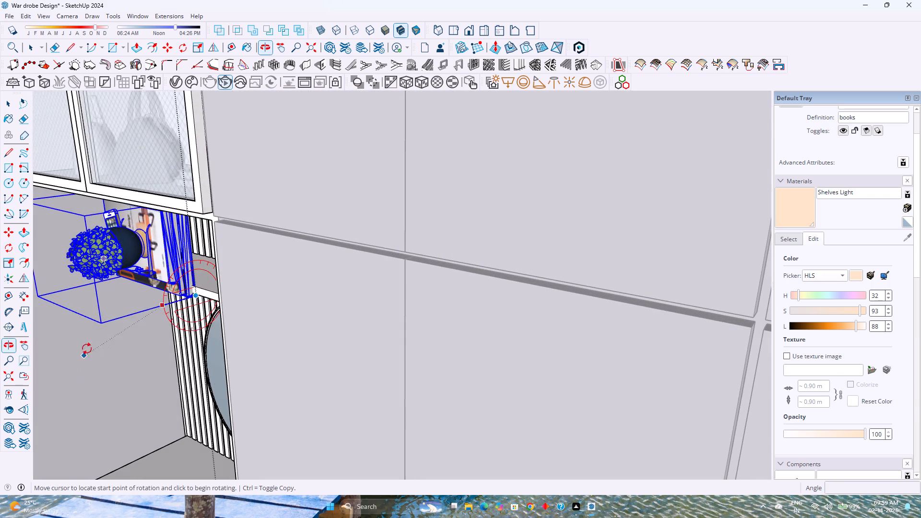
click(98, 326)
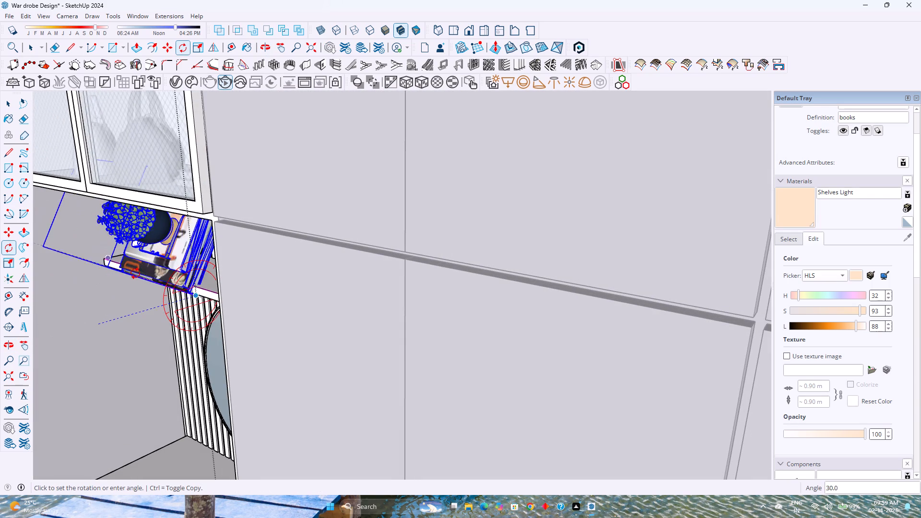
scroll(165, 276, up, 7)
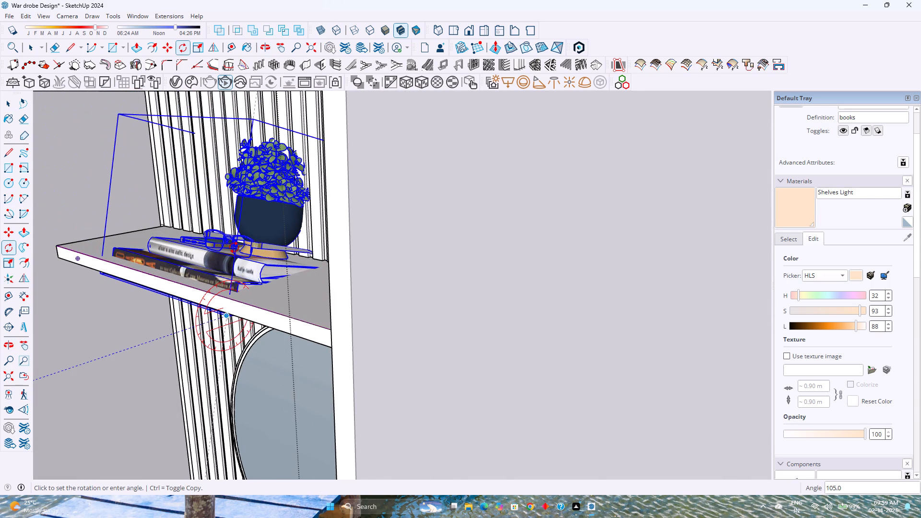
key(Left)
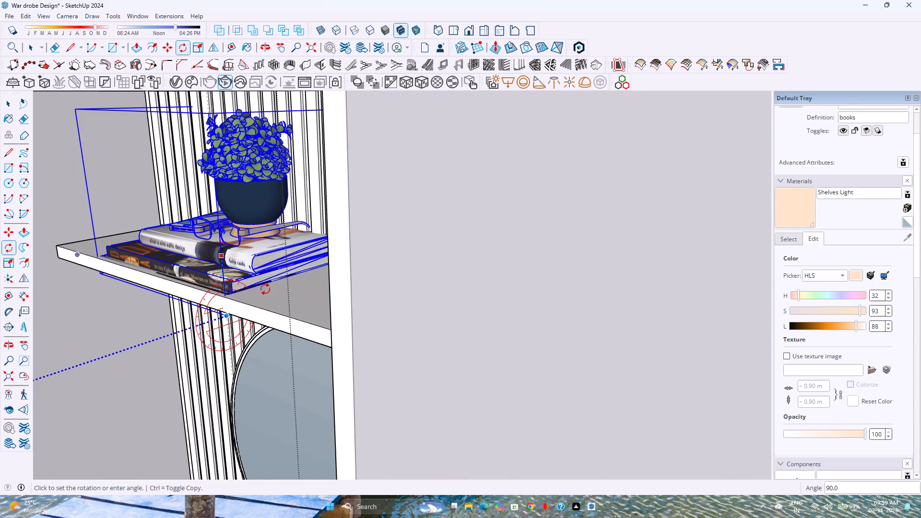
click(241, 216)
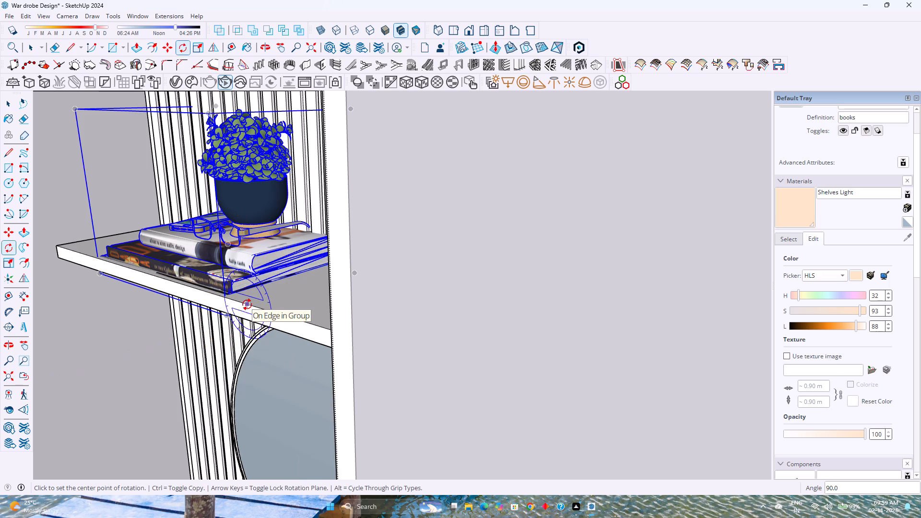
Move the books set onto the shelf's top front edge and shift it about 4" toward the end away from the wardrobe.
key(m)
click(228, 314)
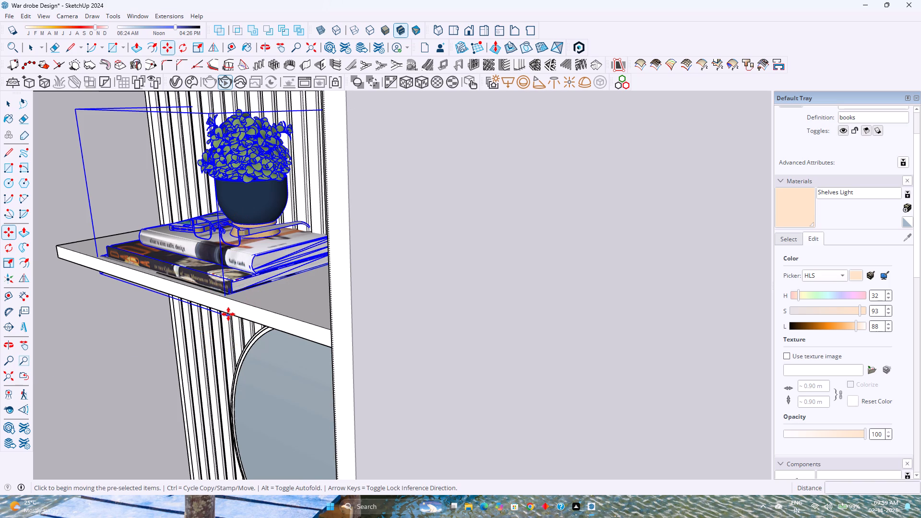
click(227, 295)
middle_drag(171, 303, 413, 306)
click(269, 331)
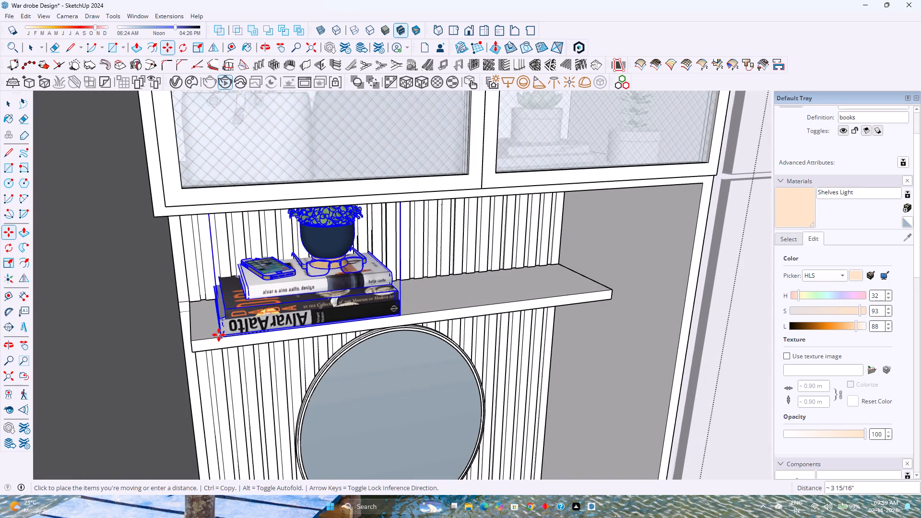
click(216, 336)
Scale the books and plant set in depth to about 0.82 so the books' back ends at the fluted panel.
middle_drag(305, 324, 170, 297)
middle_click(73, 288)
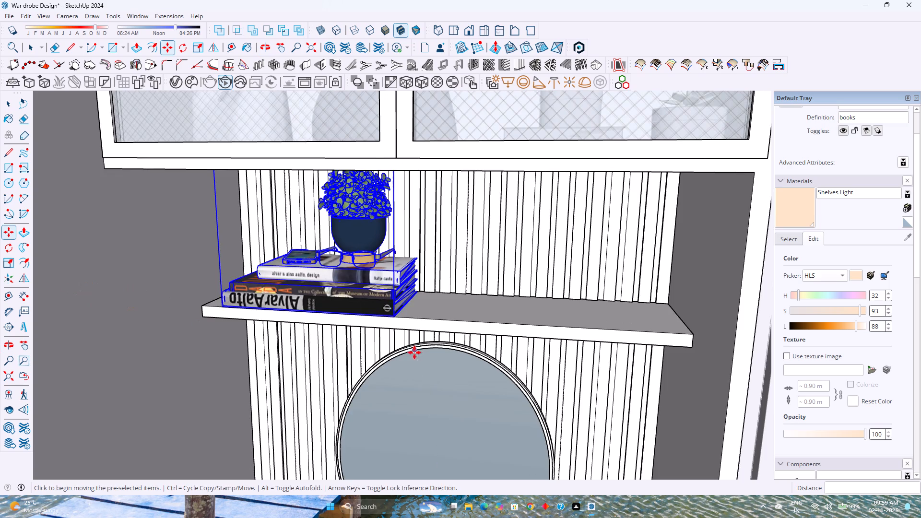
middle_drag(413, 353, 298, 321)
middle_click(298, 321)
key(s)
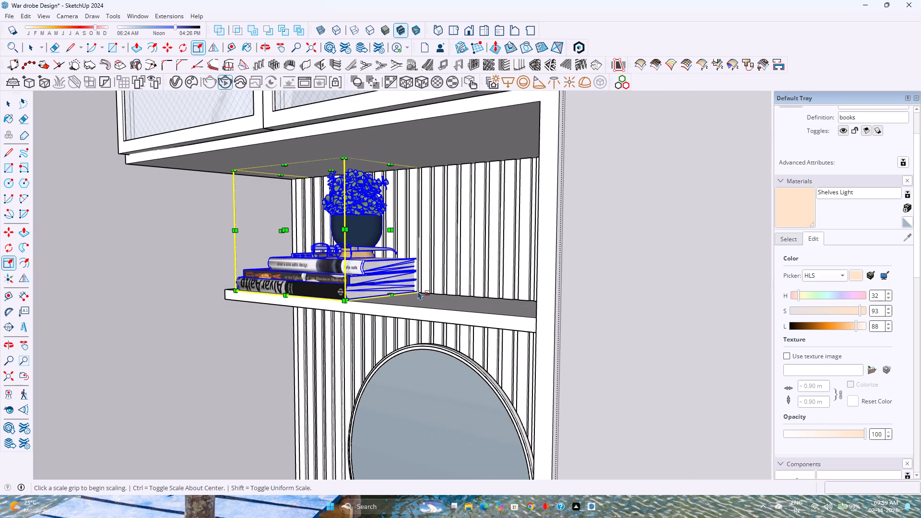
click(389, 230)
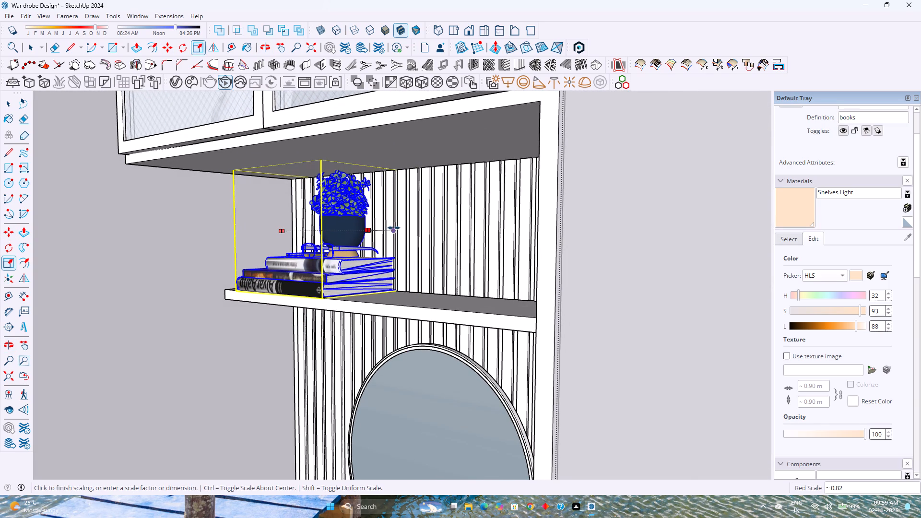
key(Escape)
scroll(374, 234, up, 5)
middle_drag(374, 234, 377, 248)
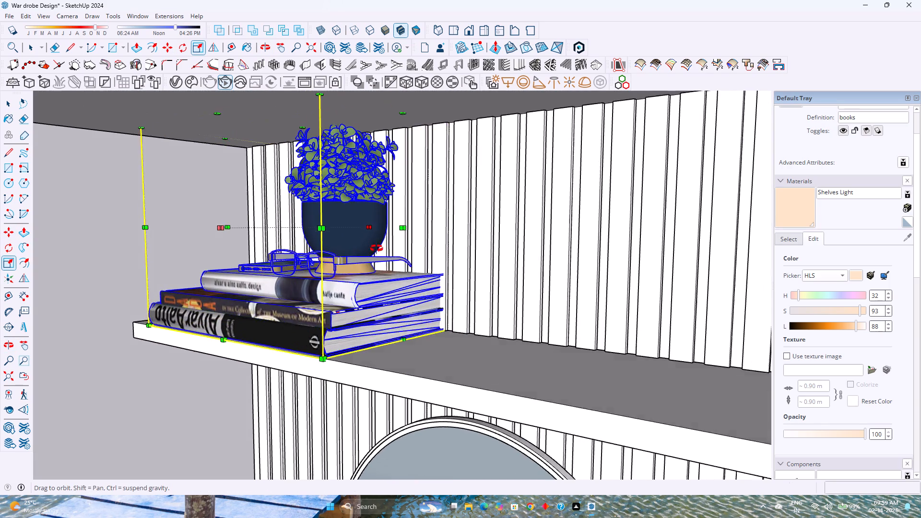
middle_drag(377, 248, 328, 275)
middle_click(328, 275)
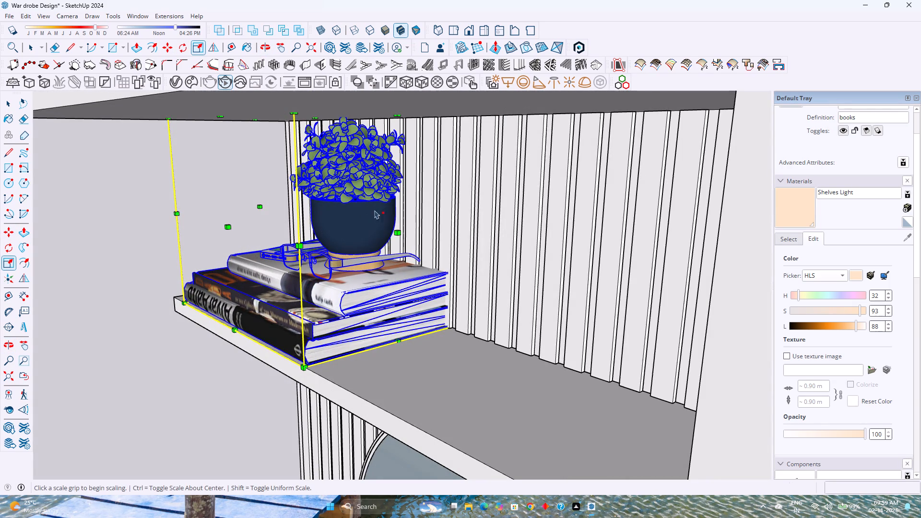
key(k)
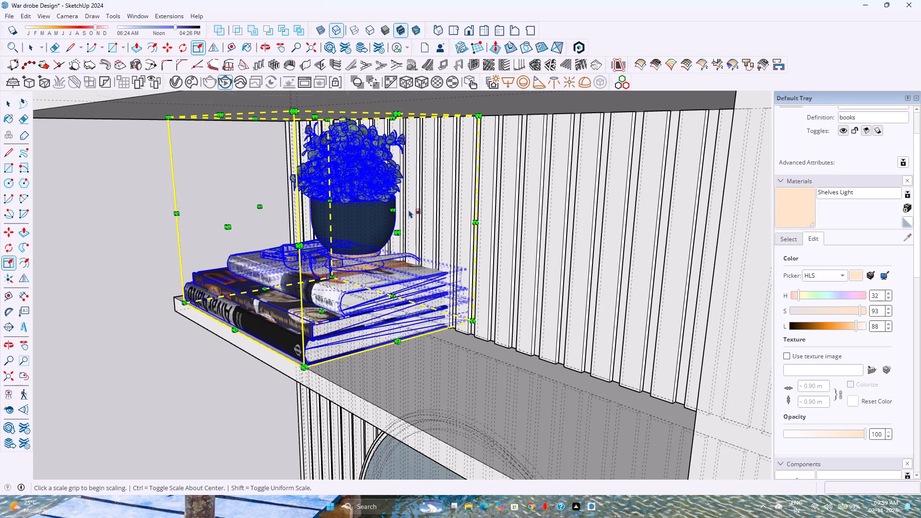
click(395, 213)
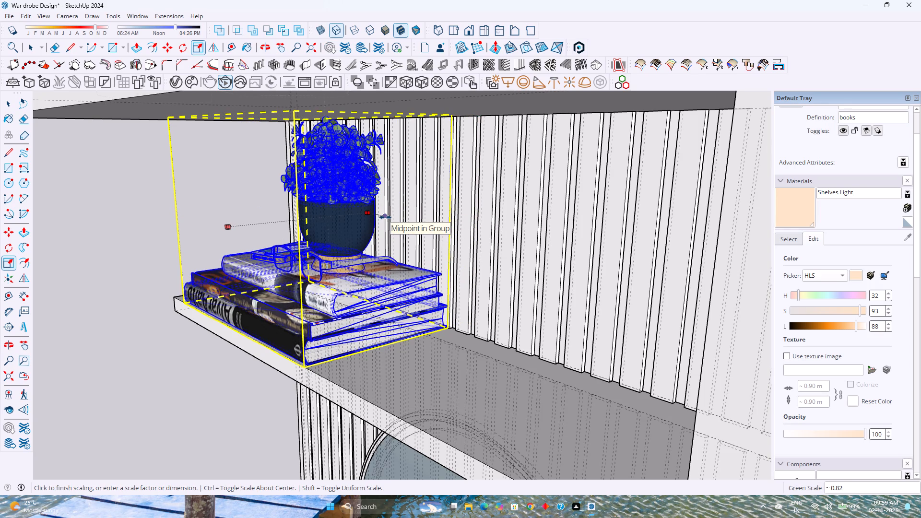
key(k)
click(385, 215)
middle_drag(351, 265, 377, 277)
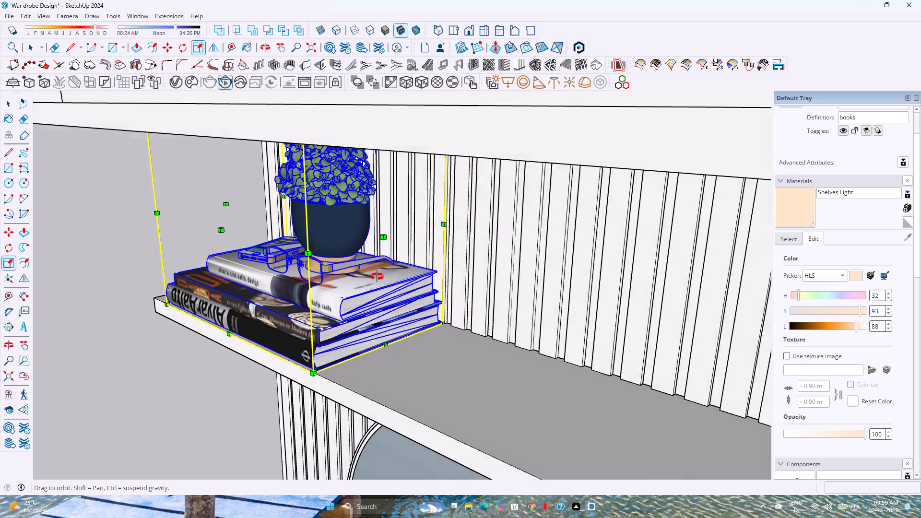
middle_drag(377, 277, 421, 259)
key(space)
key(Escape)
Examine the resized books and plant set on the wall shelf from the front and in the context of the unit.
scroll(336, 280, down, 3)
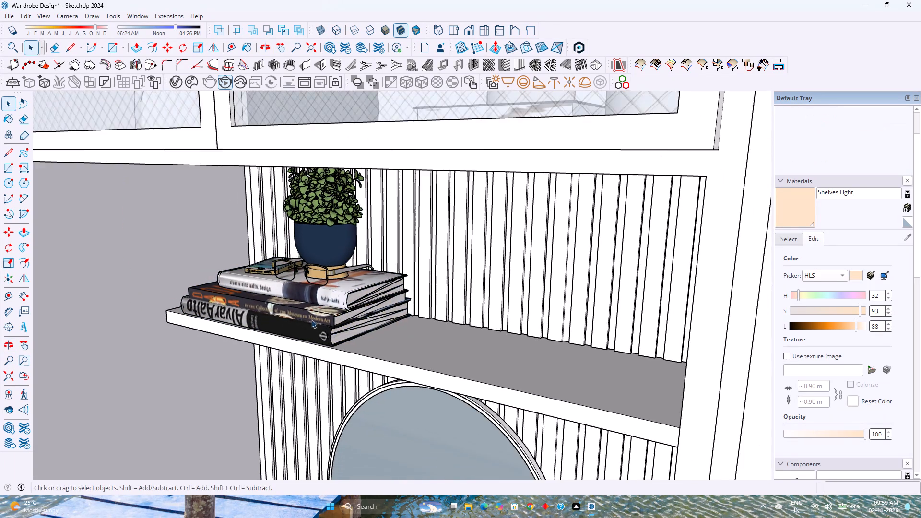
middle_drag(310, 322, 488, 280)
middle_click(488, 280)
scroll(472, 286, down, 3)
middle_drag(442, 307, 412, 288)
middle_click(412, 288)
scroll(396, 294, down, 2)
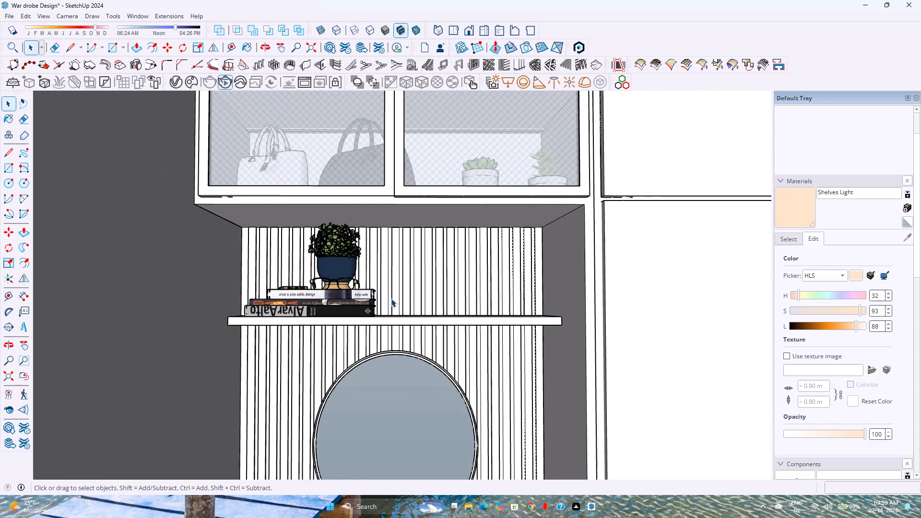
scroll(400, 298, down, 4)
middle_drag(412, 306, 369, 340)
key(Escape)
middle_drag(373, 350, 430, 330)
middle_click(431, 330)
Save the model.
key(ctrl+s)
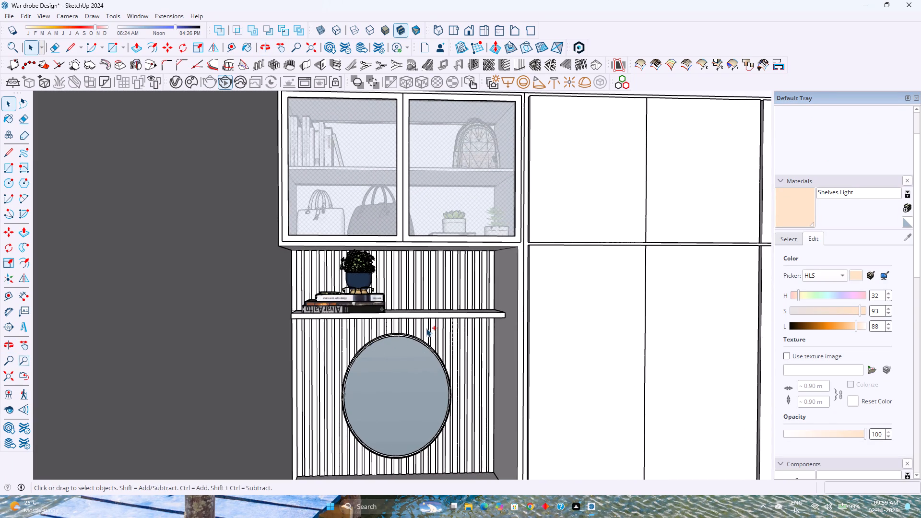
Examine the round mirror's frame and the fluted panel behind it up close.
scroll(353, 327, down, 4)
scroll(339, 363, up, 1)
scroll(339, 363, down, 3)
scroll(425, 373, up, 18)
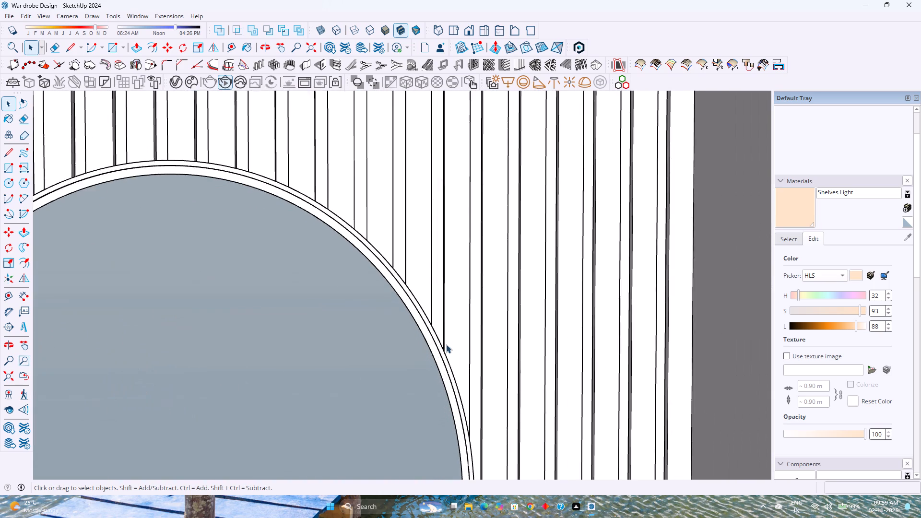
scroll(446, 344, up, 3)
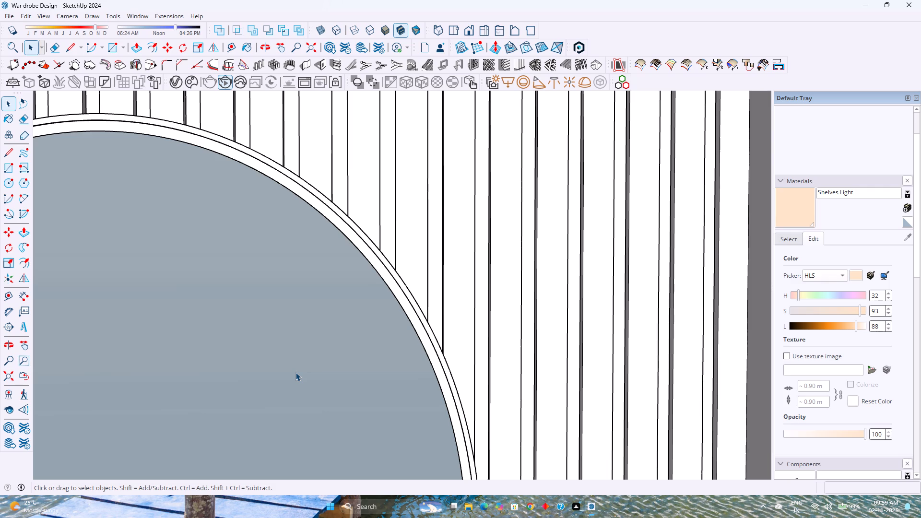
scroll(362, 330, down, 2)
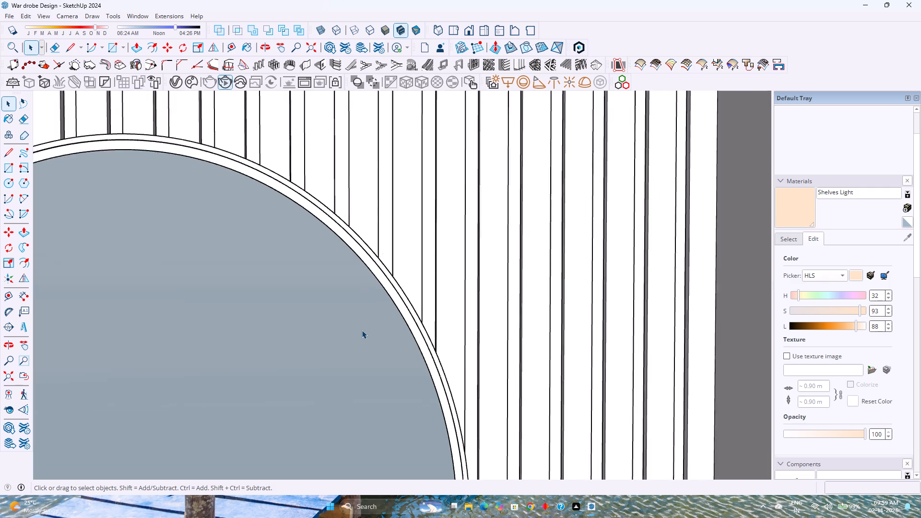
scroll(362, 330, down, 9)
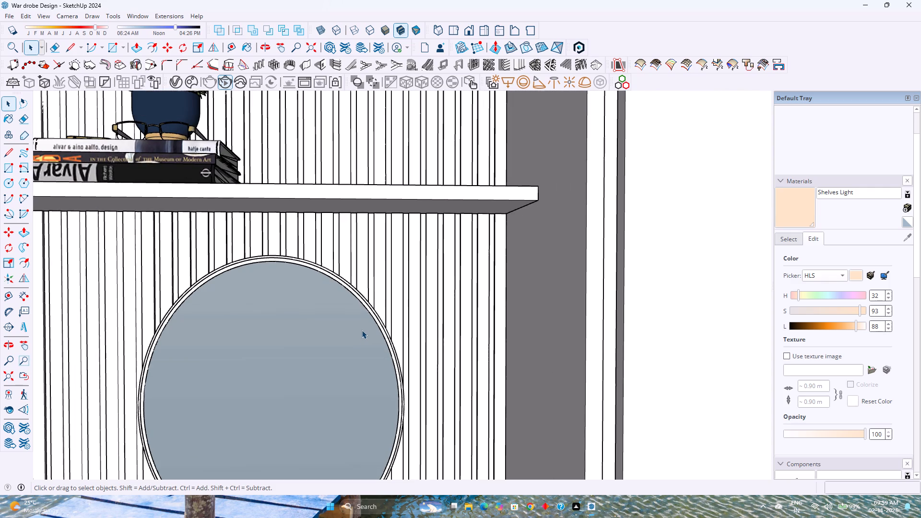
middle_drag(365, 318, 429, 296)
middle_click(428, 297)
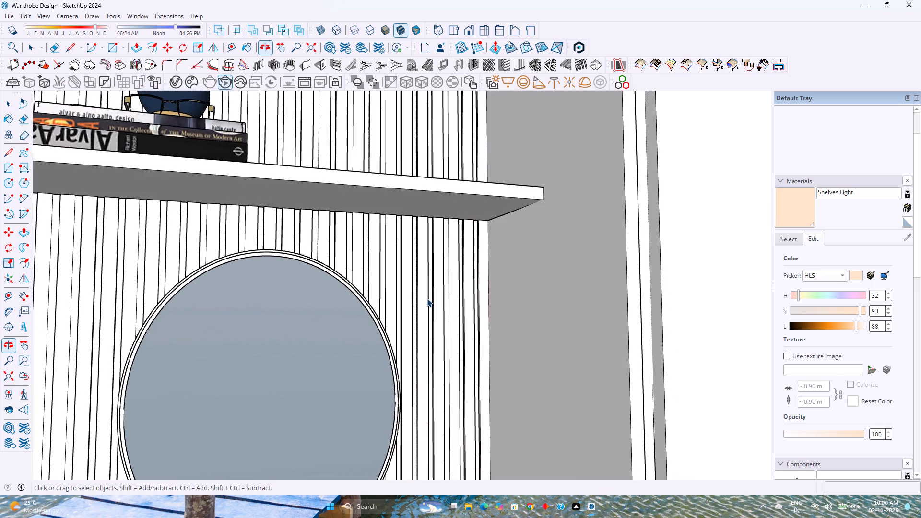
scroll(427, 298, down, 7)
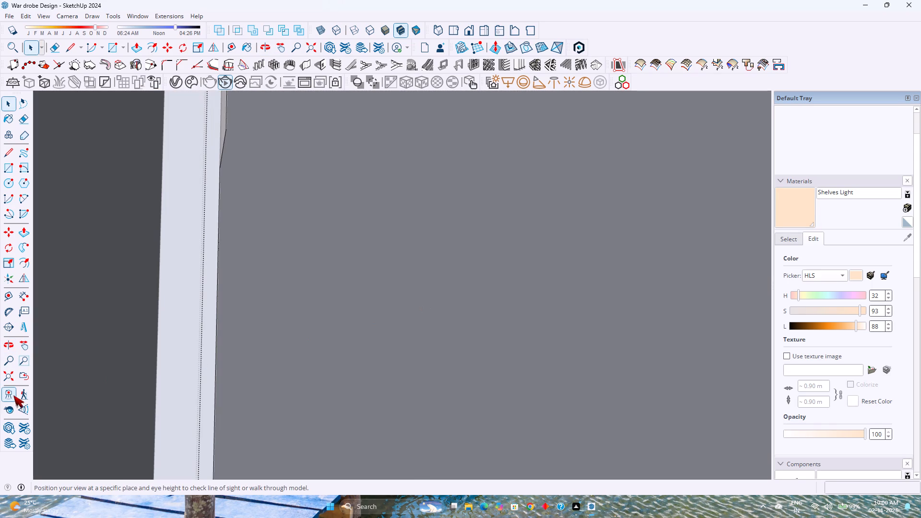
Open the overhead cabinet's bottom panel for editing and copy its underside's rear edge 1/4" forward to the flutes' front line.
click(11, 380)
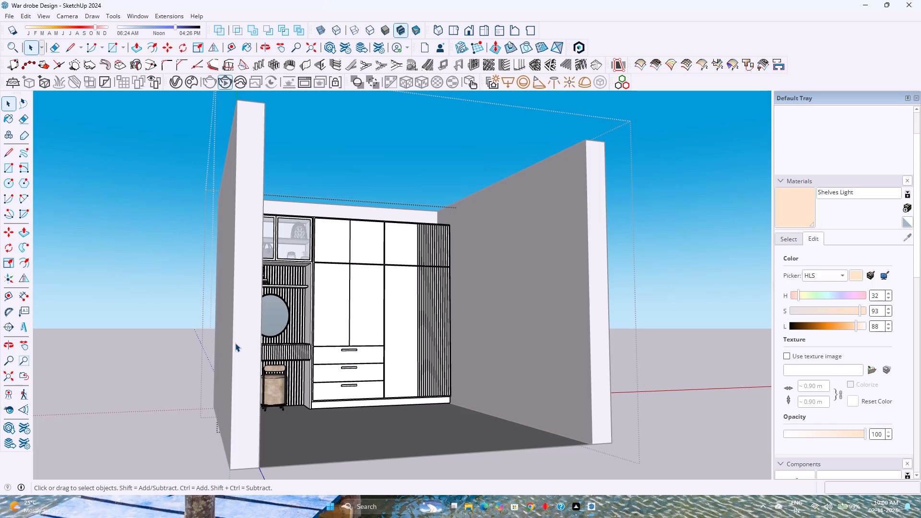
shift+middle_drag(206, 290, 206, 316)
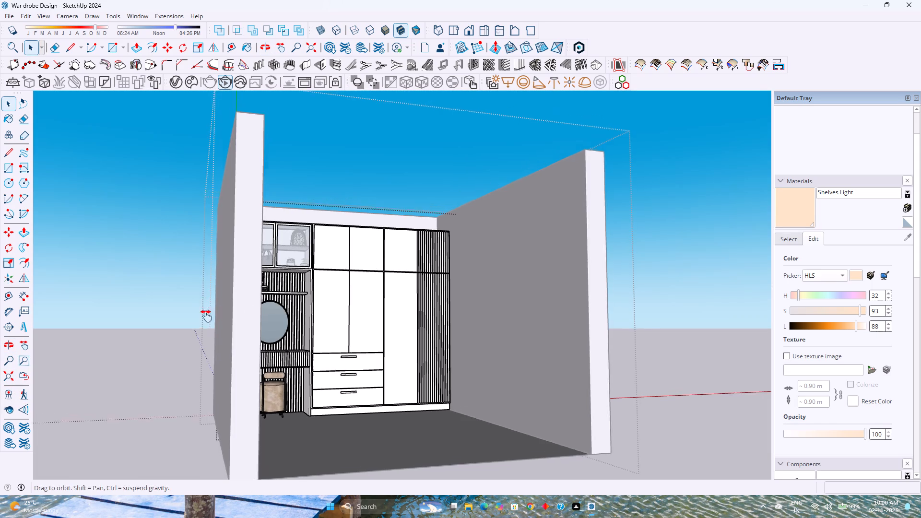
shift+middle_drag(206, 316, 203, 373)
middle_drag(264, 367, 175, 361)
scroll(286, 330, up, 12)
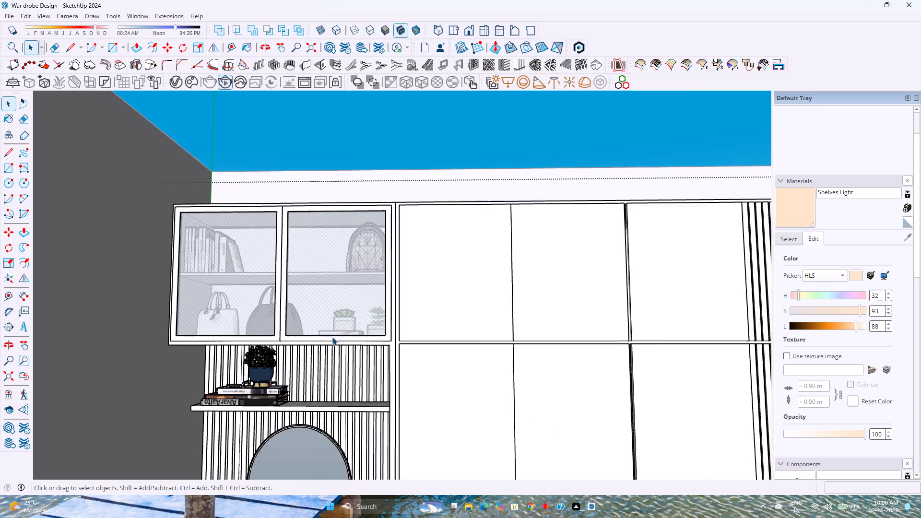
scroll(332, 337, up, 2)
middle_drag(303, 367, 339, 331)
middle_drag(341, 331, 353, 330)
middle_click(409, 332)
scroll(409, 333, up, 3)
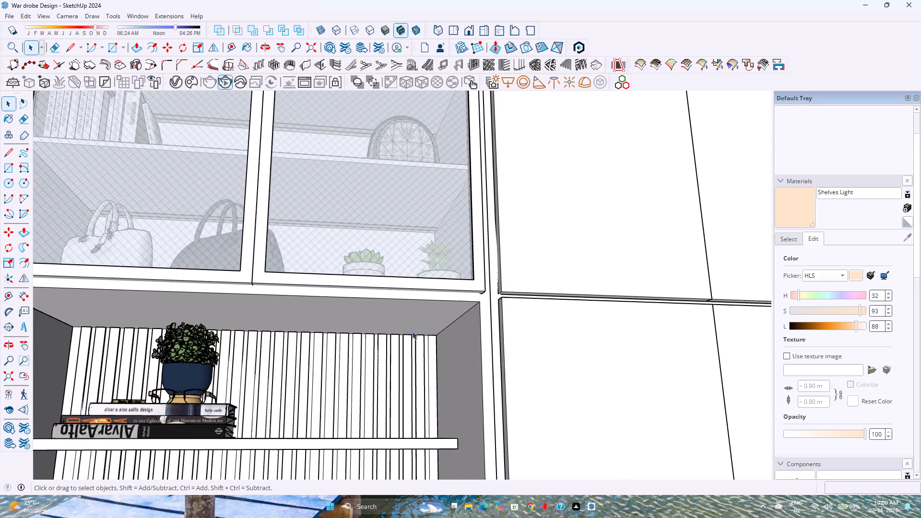
scroll(415, 318, up, 8)
middle_drag(433, 342, 585, 325)
middle_click(585, 325)
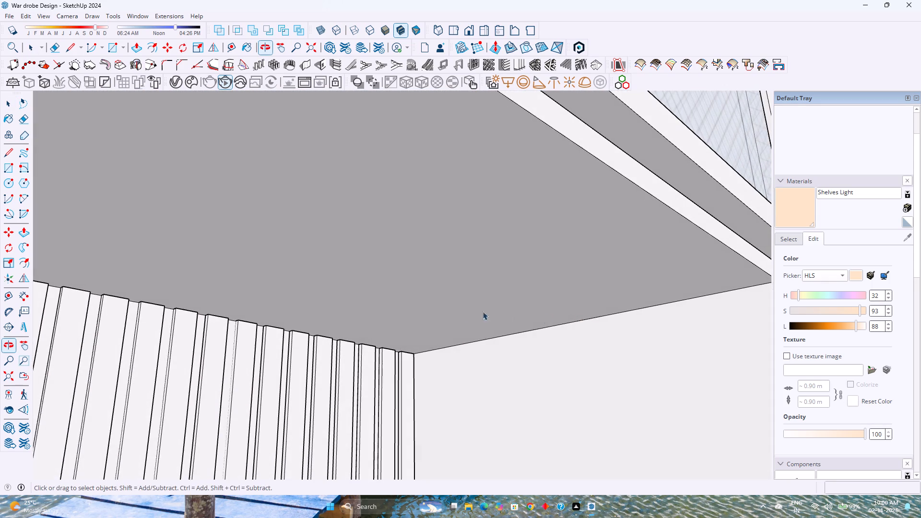
double_click(467, 311)
scroll(441, 320, up, 4)
double_click(440, 321)
click(440, 321)
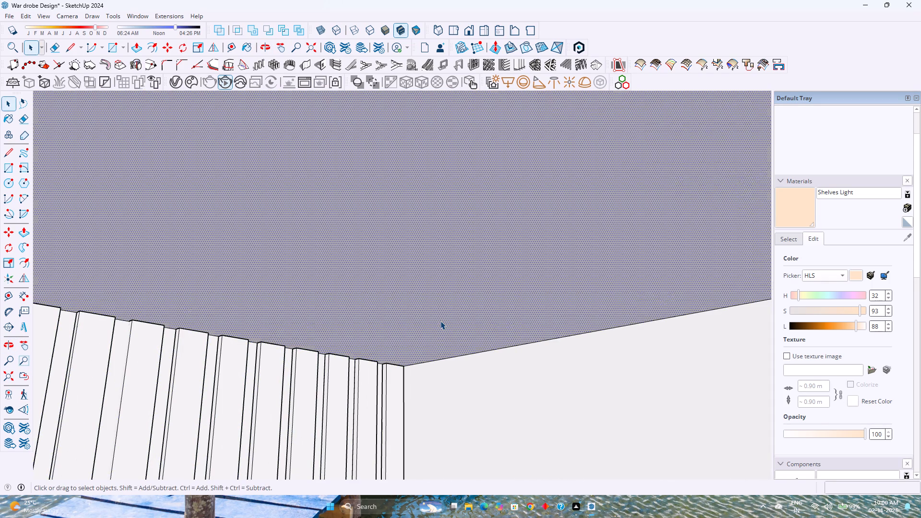
scroll(440, 321, down, 2)
scroll(396, 360, up, 9)
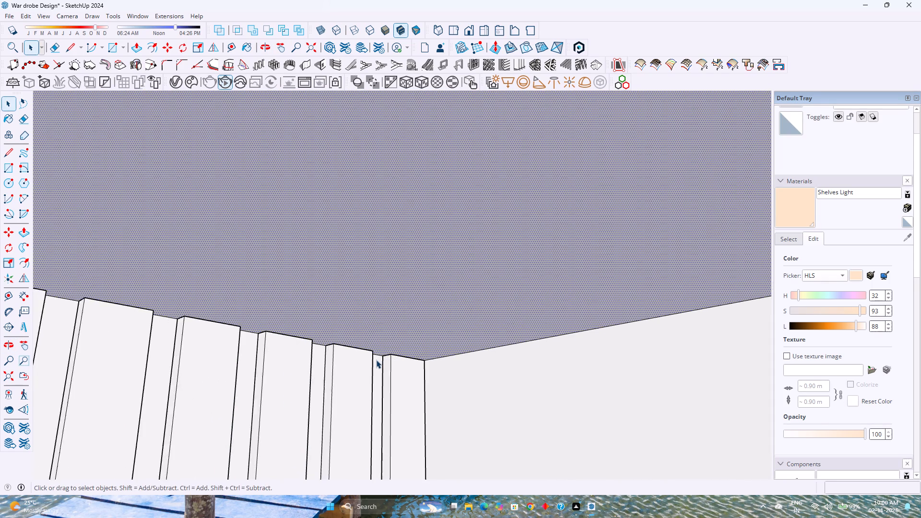
scroll(376, 360, up, 1)
click(378, 354)
key(m)
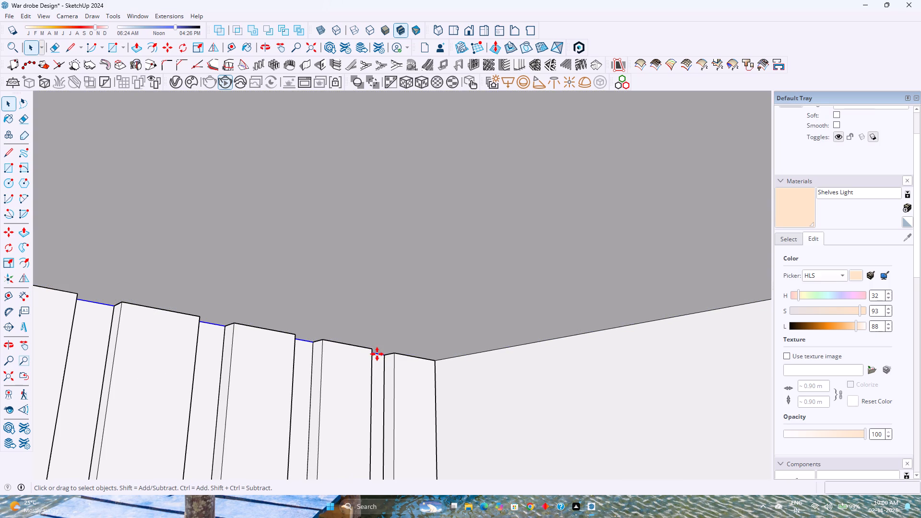
click(383, 357)
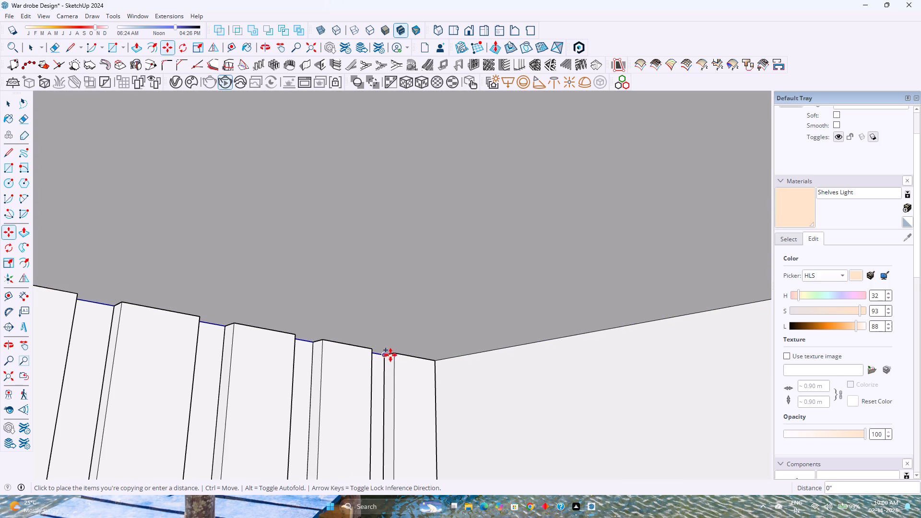
click(396, 354)
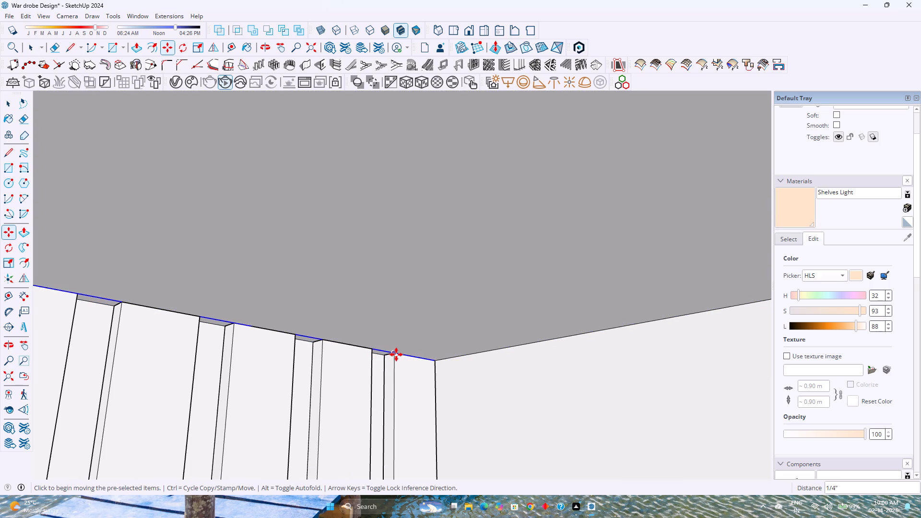
Copy the new edge another 0.5" forward across the cabinet's underside to outline a narrow strip.
click(396, 354)
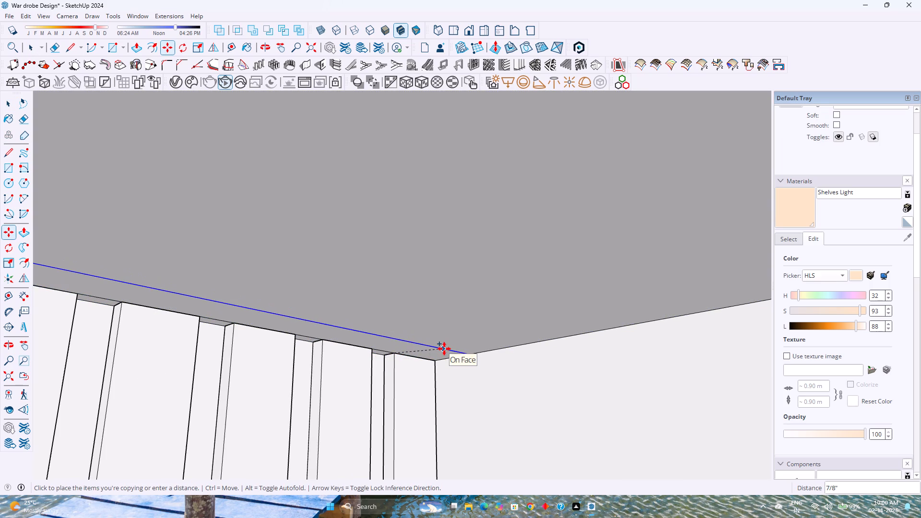
key(Up)
key(0)
text(.25)
key(Return)
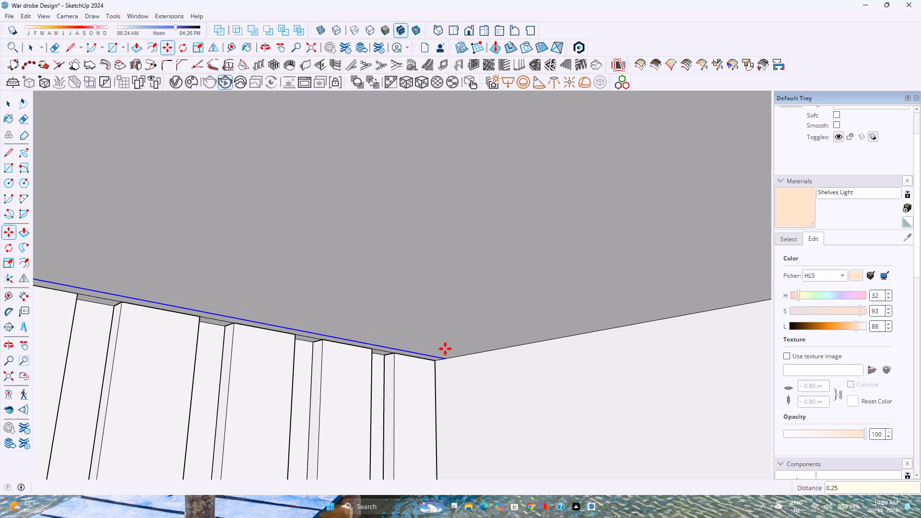
key(0)
key(period)
key(5)
key(Return)
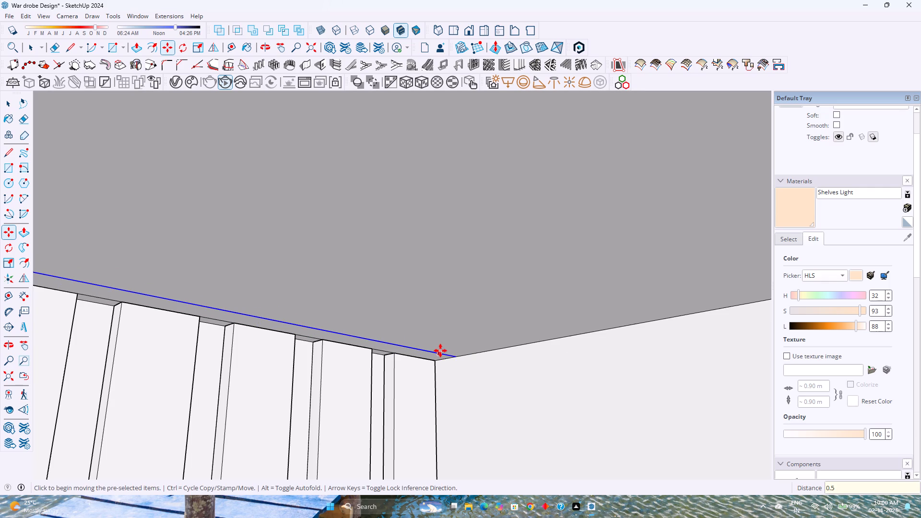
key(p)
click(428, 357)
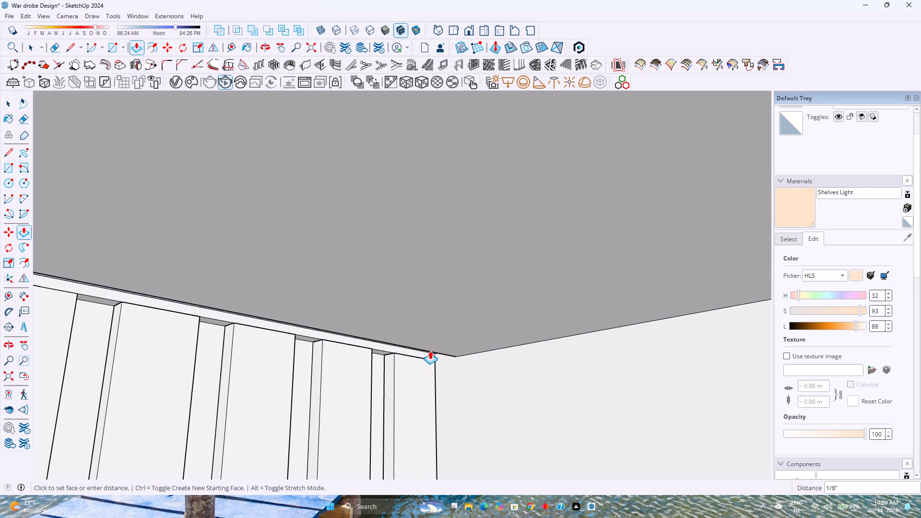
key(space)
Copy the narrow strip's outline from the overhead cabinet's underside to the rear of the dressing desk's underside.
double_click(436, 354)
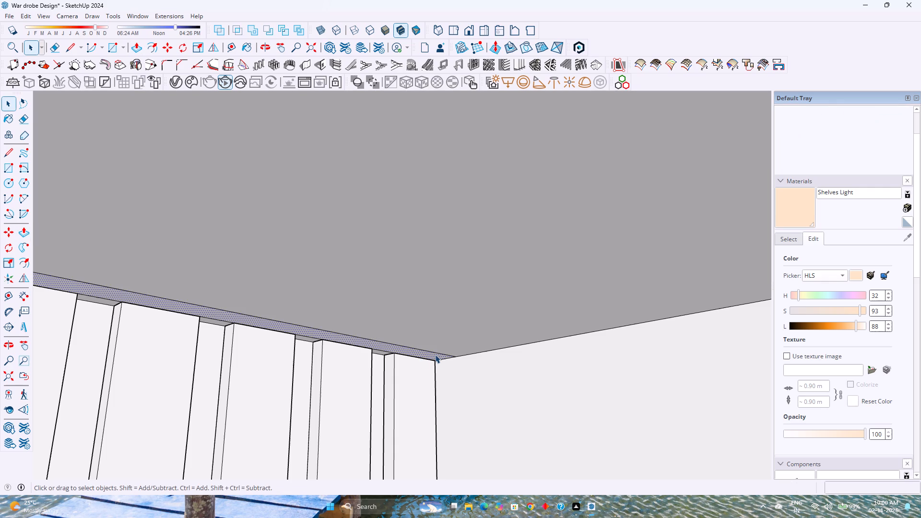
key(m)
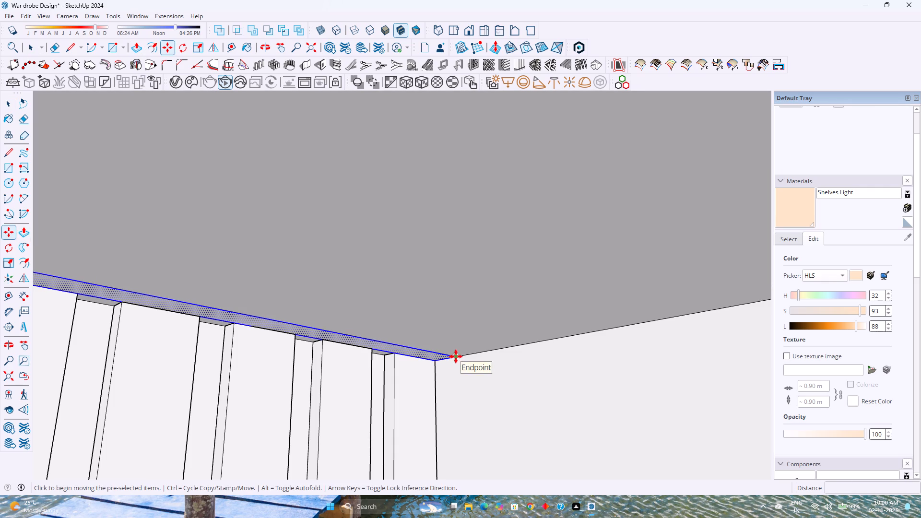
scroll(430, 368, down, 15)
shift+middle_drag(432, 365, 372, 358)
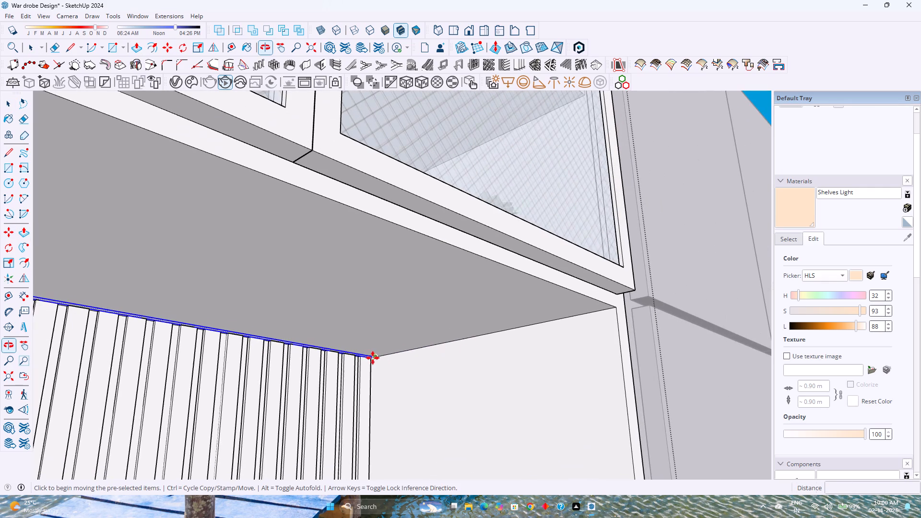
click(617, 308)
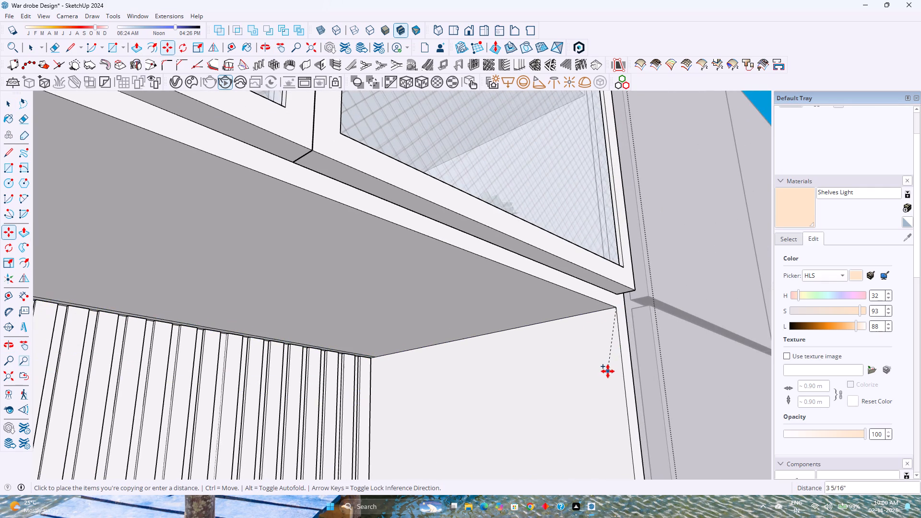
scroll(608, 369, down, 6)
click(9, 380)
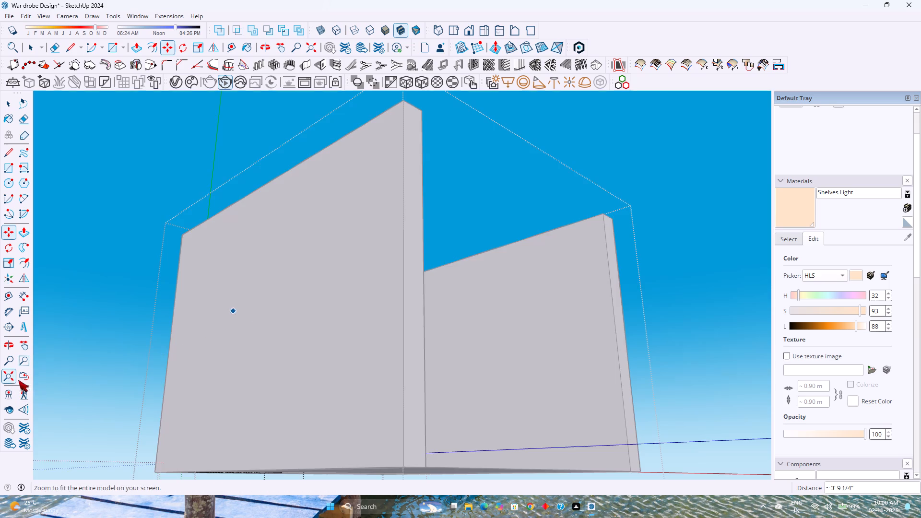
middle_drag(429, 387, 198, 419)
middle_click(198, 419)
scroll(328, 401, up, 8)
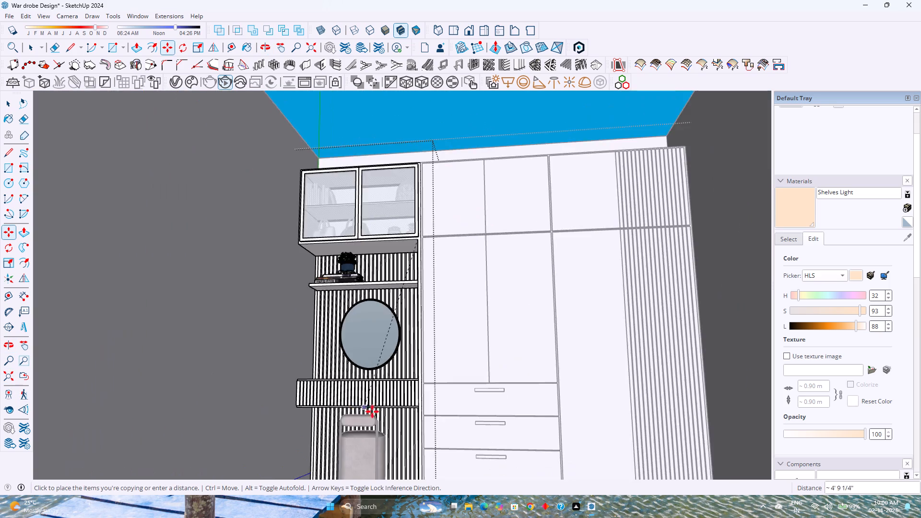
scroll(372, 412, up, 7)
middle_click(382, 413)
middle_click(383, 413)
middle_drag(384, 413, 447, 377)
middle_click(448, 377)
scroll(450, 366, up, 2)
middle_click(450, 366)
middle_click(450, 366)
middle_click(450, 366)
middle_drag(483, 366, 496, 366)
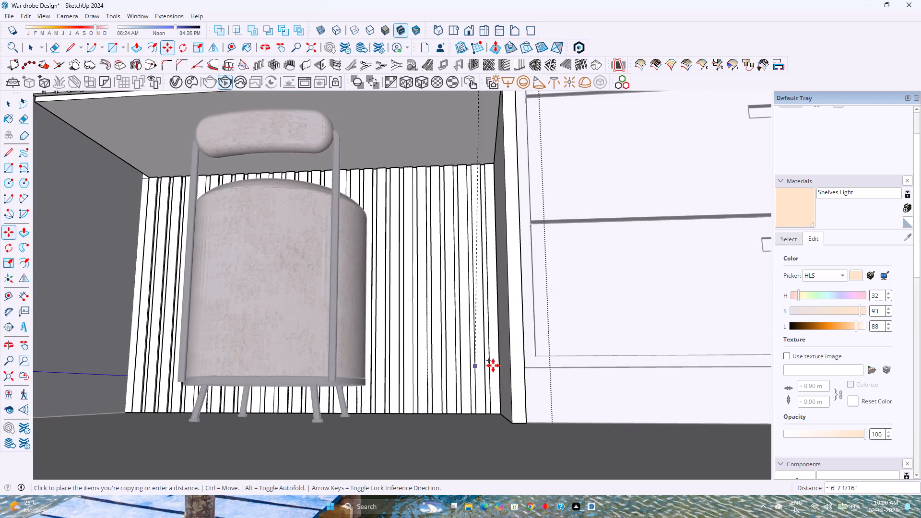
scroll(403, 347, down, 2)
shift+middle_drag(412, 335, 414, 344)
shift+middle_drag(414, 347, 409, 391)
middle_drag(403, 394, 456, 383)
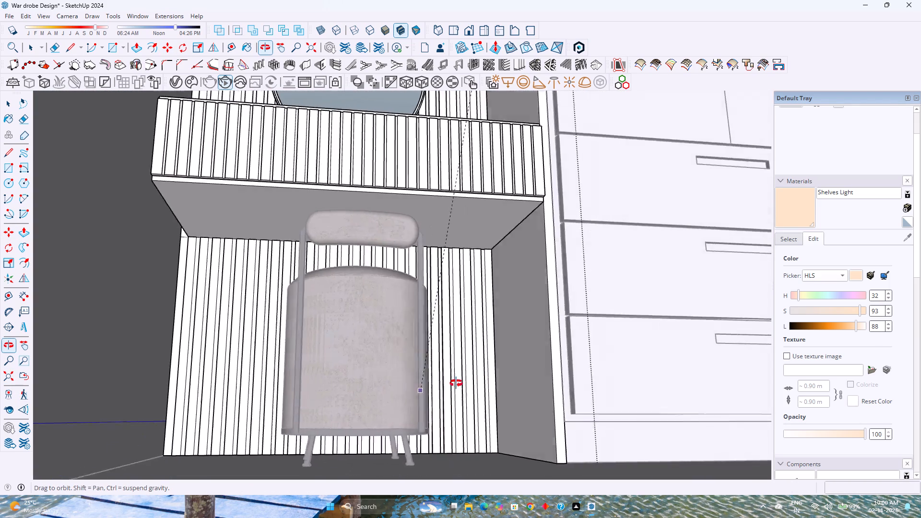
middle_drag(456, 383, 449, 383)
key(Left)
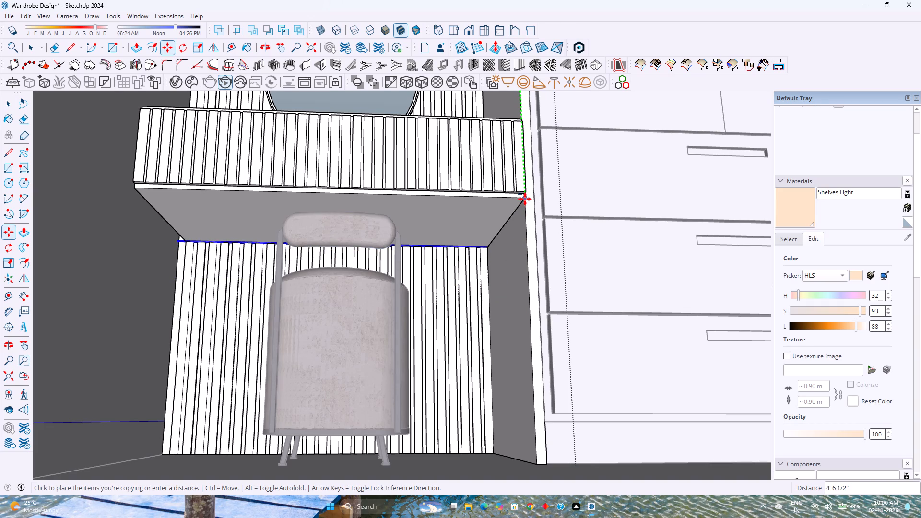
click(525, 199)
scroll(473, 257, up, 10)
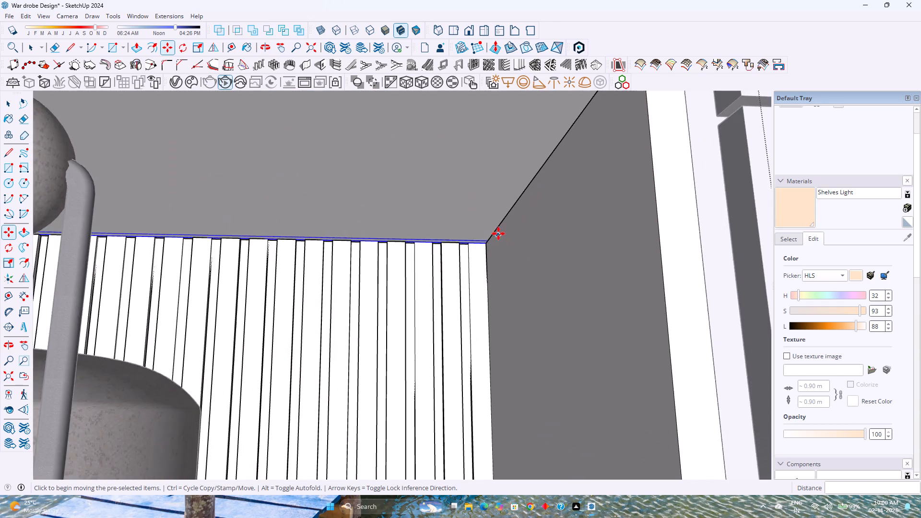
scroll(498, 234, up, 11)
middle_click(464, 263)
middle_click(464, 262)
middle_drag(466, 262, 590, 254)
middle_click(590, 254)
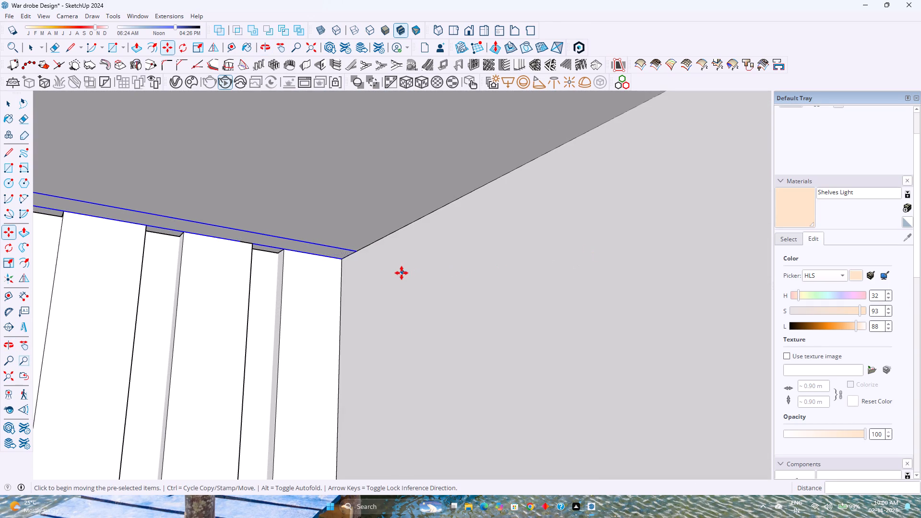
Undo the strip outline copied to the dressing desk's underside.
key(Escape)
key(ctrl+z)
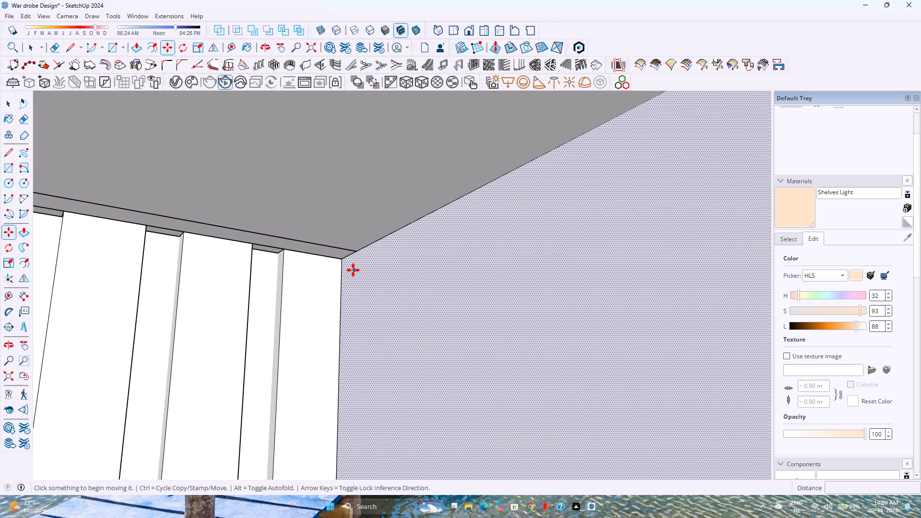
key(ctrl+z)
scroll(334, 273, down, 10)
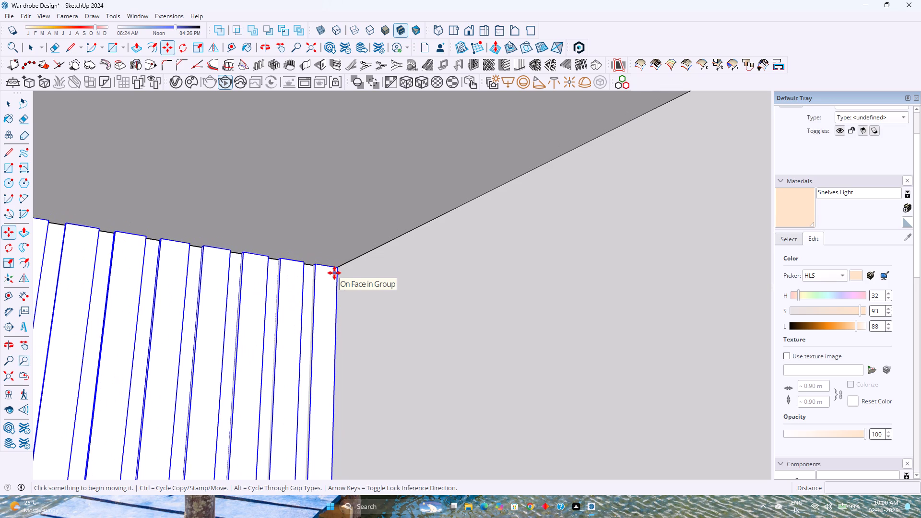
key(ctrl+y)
Open the dressing desk's bottom panel for editing and copy its underside's rear edge 1/4" forward to the flutes' front line.
key(space)
scroll(334, 273, down, 5)
click(336, 252)
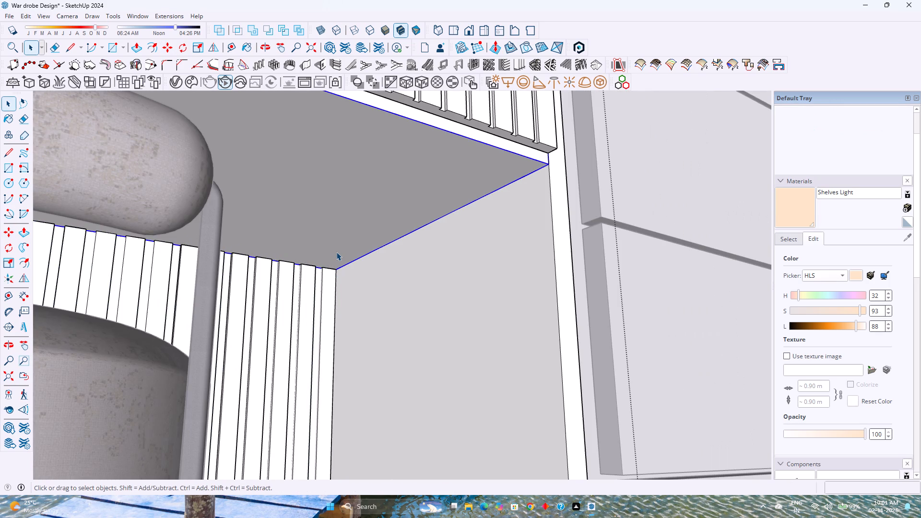
double_click(336, 252)
scroll(331, 253, up, 9)
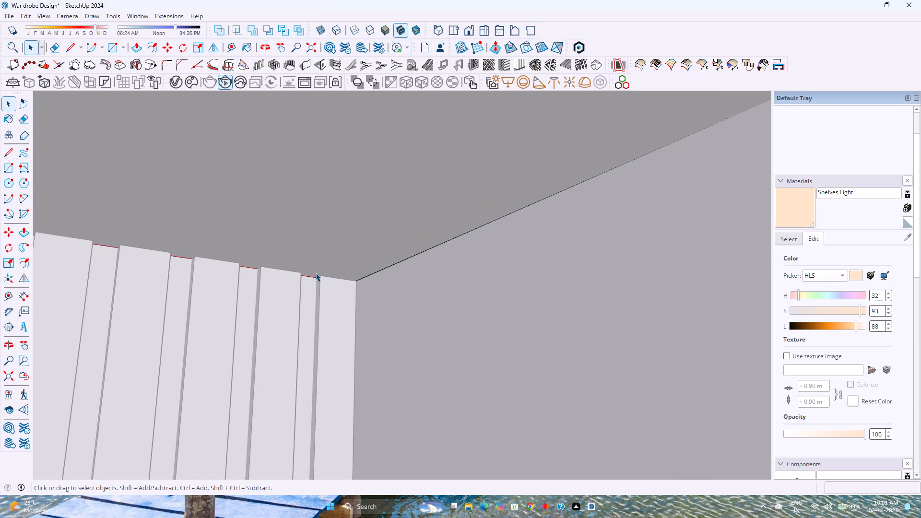
scroll(316, 273, up, 4)
click(307, 277)
key(m)
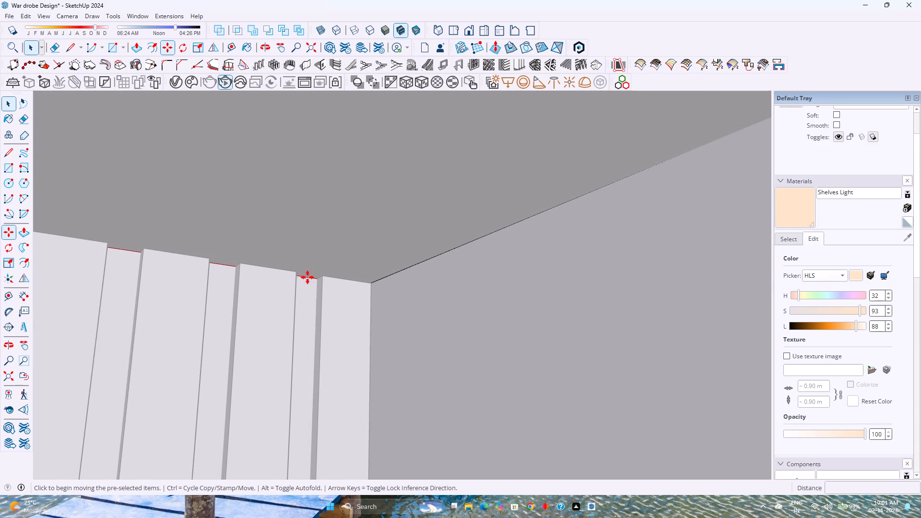
click(307, 277)
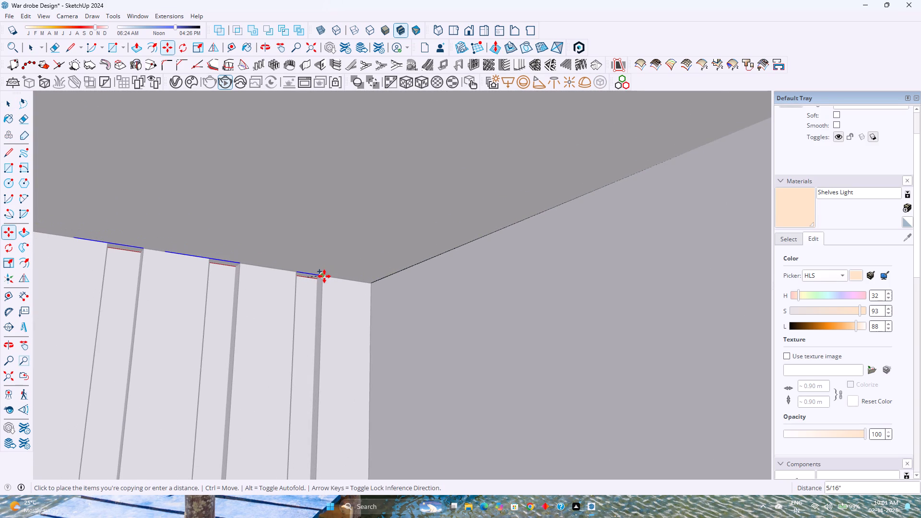
scroll(324, 276, up, 12)
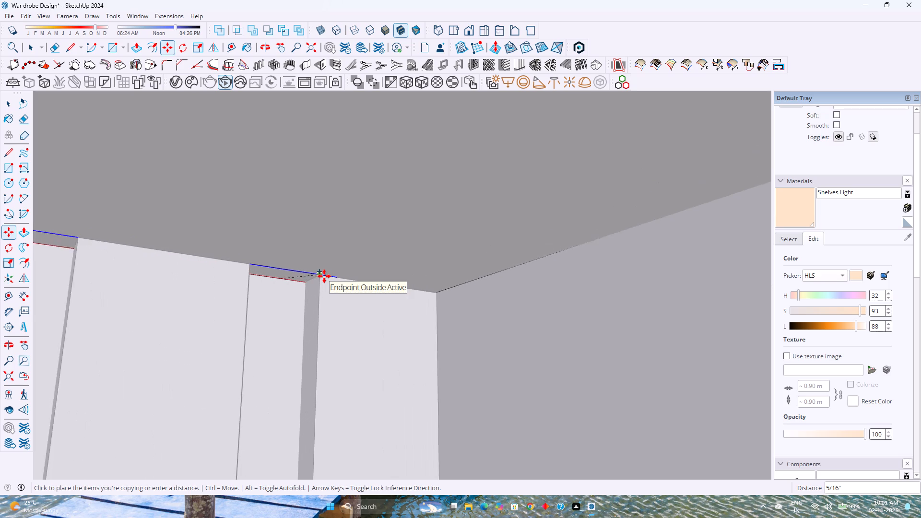
scroll(324, 276, up, 2)
key(Left)
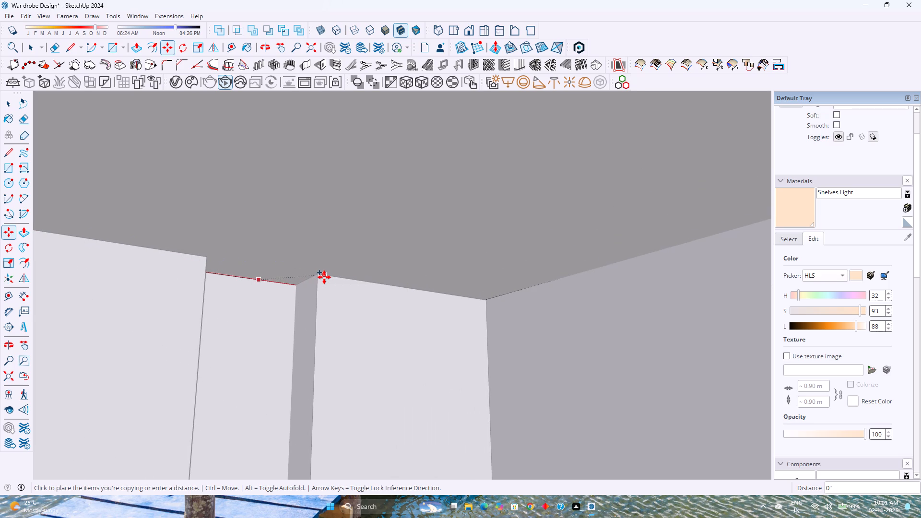
key(Right)
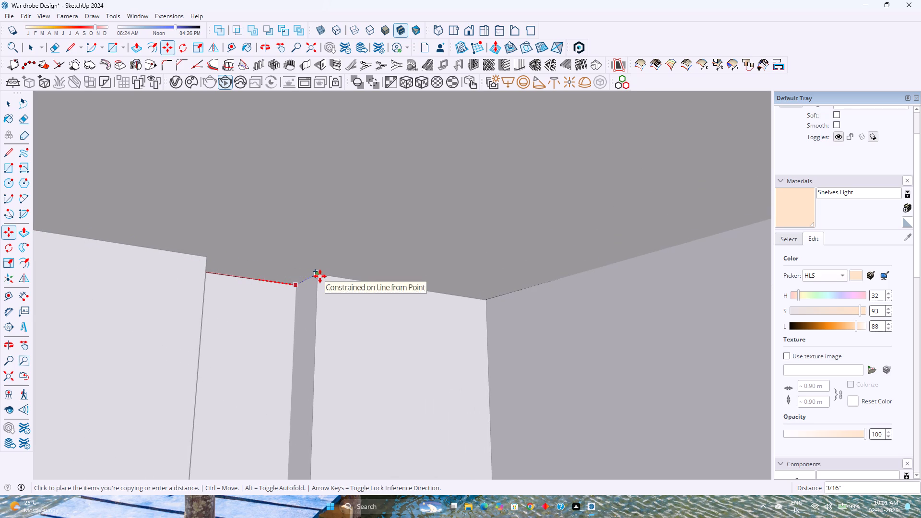
key(Up)
click(320, 276)
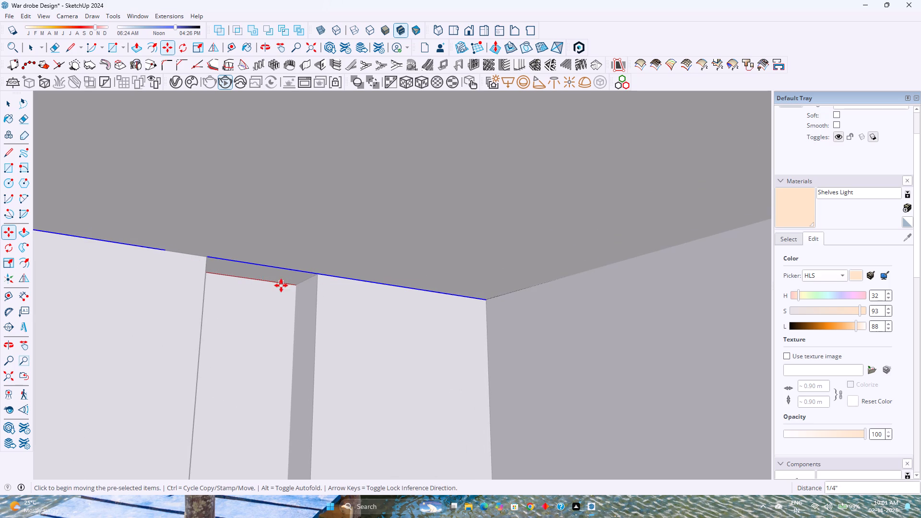
Copy the new edge another 0.5" forward across the desk's underside to outline a narrow strip.
click(319, 275)
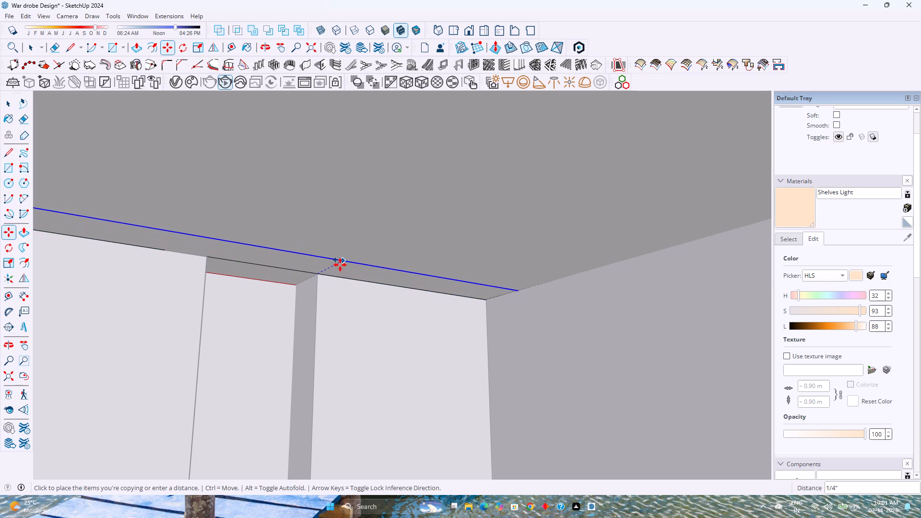
key(Up)
text(0.)
key(5)
key(Return)
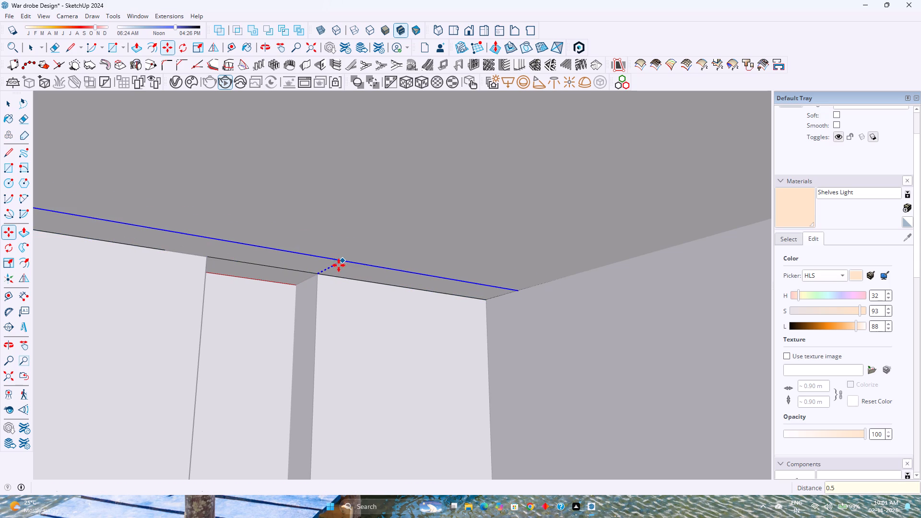
Recess the narrow strip 0.25" up into the desk's underside with Push/Pull and close the panel's editing.
key(p)
click(345, 270)
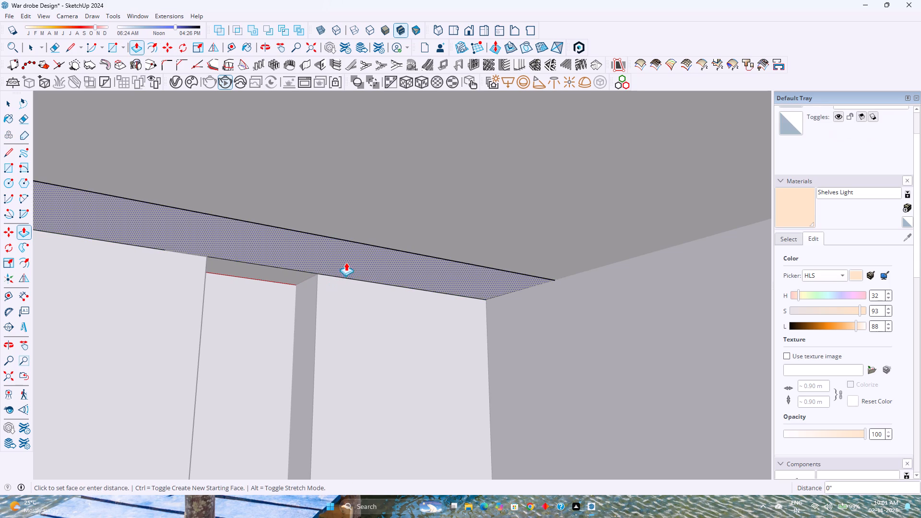
key(0)
key(period)
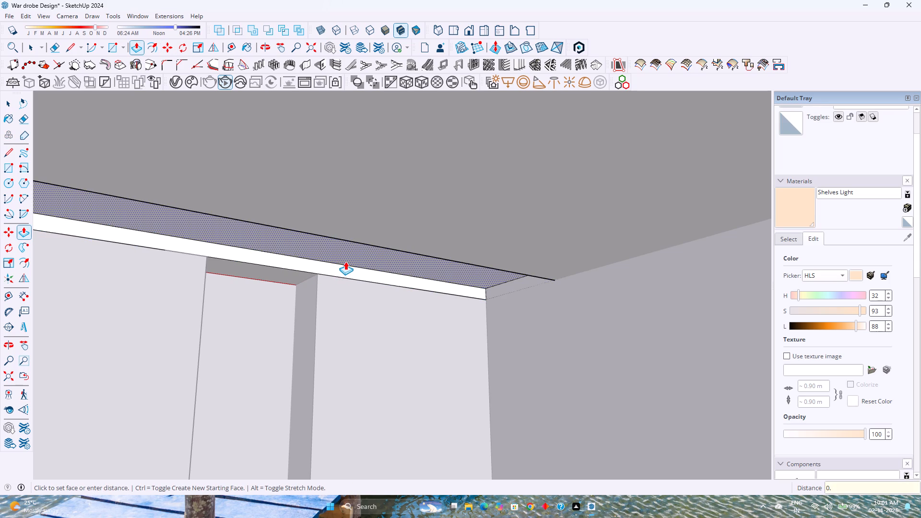
key(2)
key(5)
key(Return)
scroll(268, 290, down, 7)
middle_drag(269, 290, 268, 290)
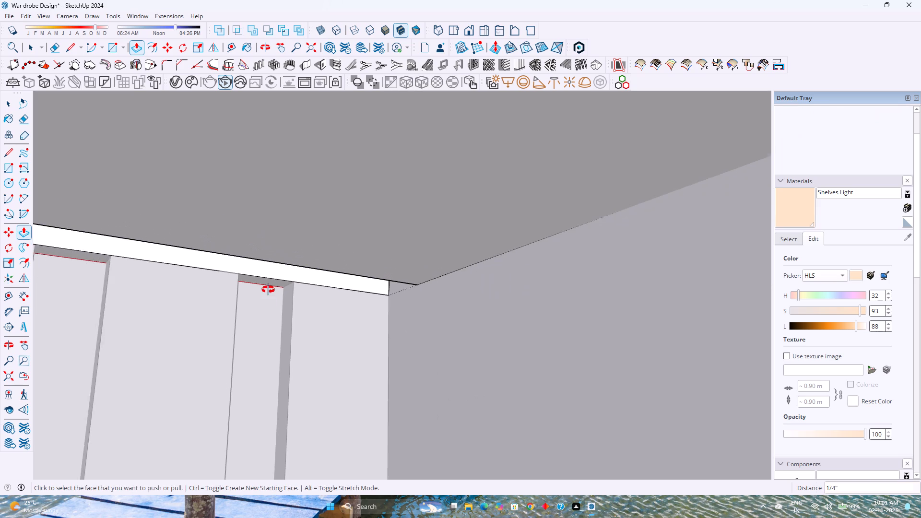
middle_drag(268, 290, 276, 262)
middle_click(274, 264)
scroll(273, 267, down, 13)
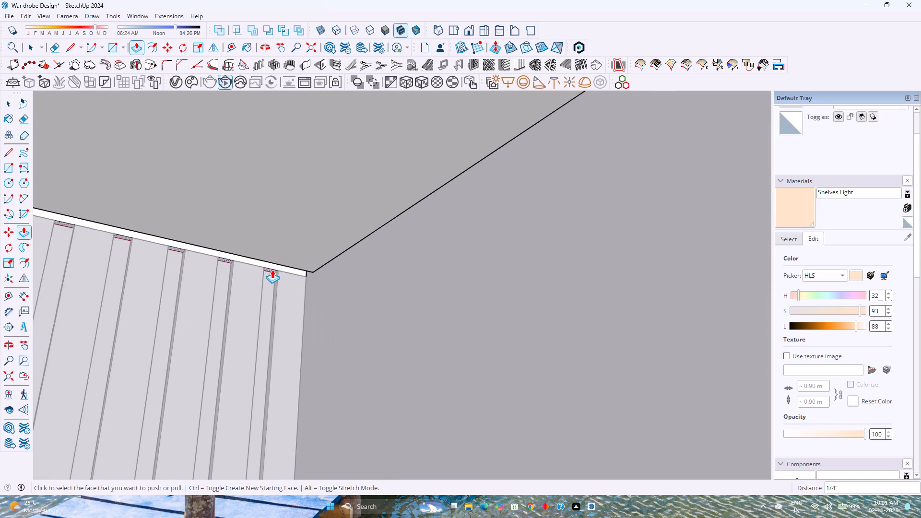
scroll(272, 270, down, 9)
ctrl+middle_drag(280, 264, 246, 294)
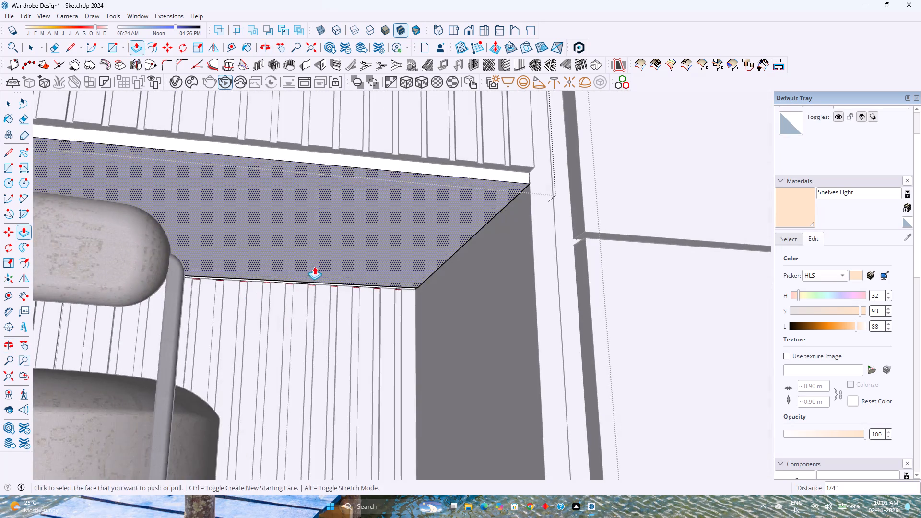
shift+middle_drag(316, 266, 392, 383)
scroll(383, 346, down, 8)
shift+middle_drag(371, 335, 396, 393)
shift+middle_click(400, 404)
key(Escape)
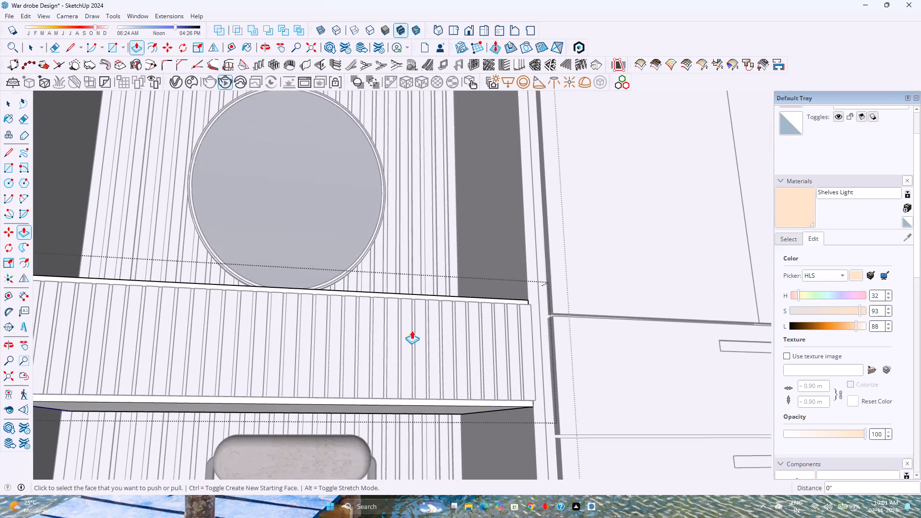
scroll(412, 330, down, 4)
shift+middle_drag(406, 301, 395, 428)
middle_drag(351, 343, 388, 359)
middle_click(387, 359)
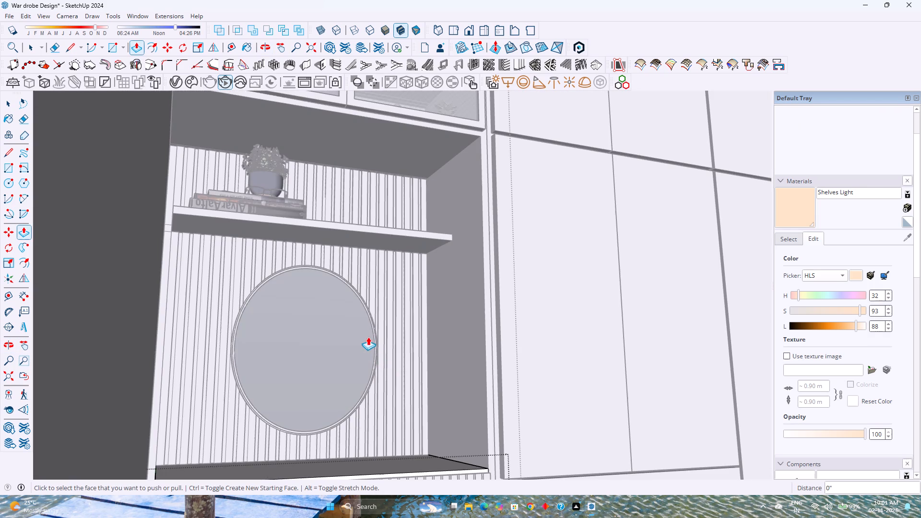
key(Escape)
key(space)
key(Escape)
Recess the strip beneath the overhead cabinet by the same 1/4" depth with Push/Pull.
scroll(422, 196, up, 12)
key(p)
scroll(415, 180, up, 4)
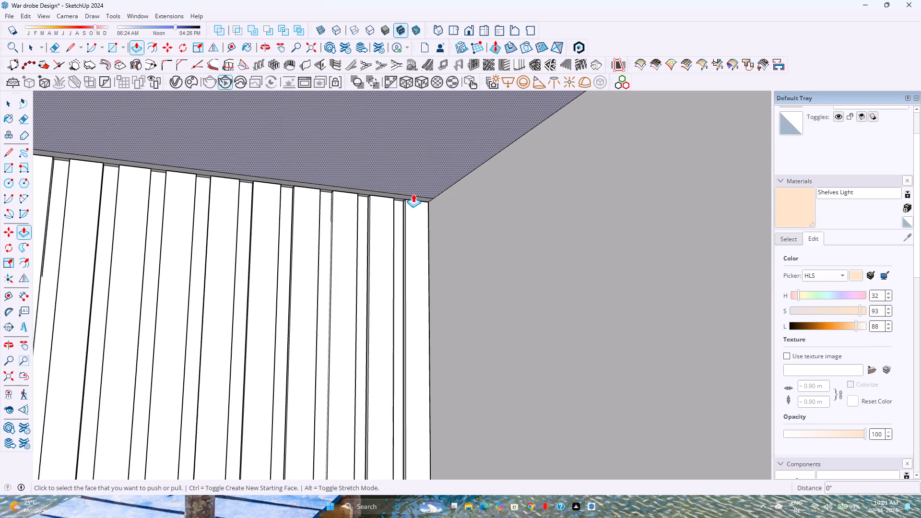
scroll(413, 194, up, 1)
double_click(420, 200)
middle_drag(420, 200, 499, 174)
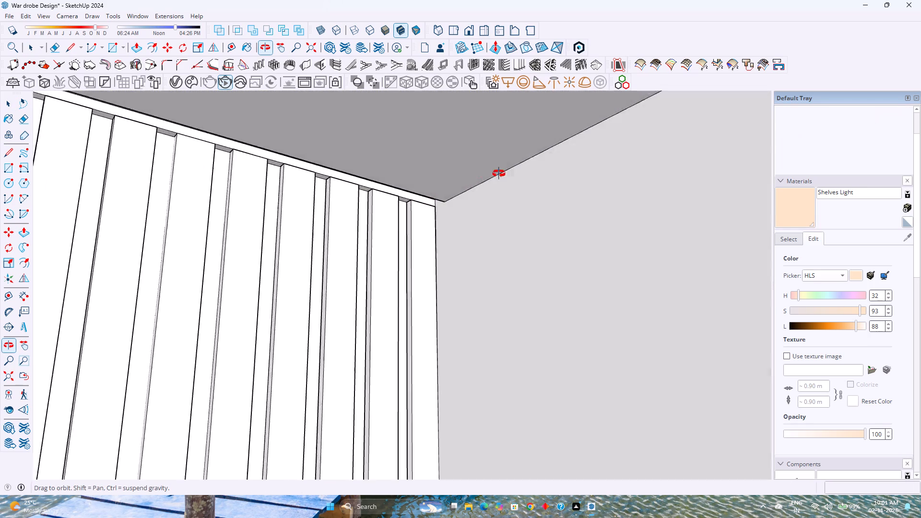
middle_drag(499, 174, 520, 169)
Copy the recessed strip's face beneath the overhead cabinet 10' straight out in front of the wardrobe.
key(space)
scroll(437, 191, up, 5)
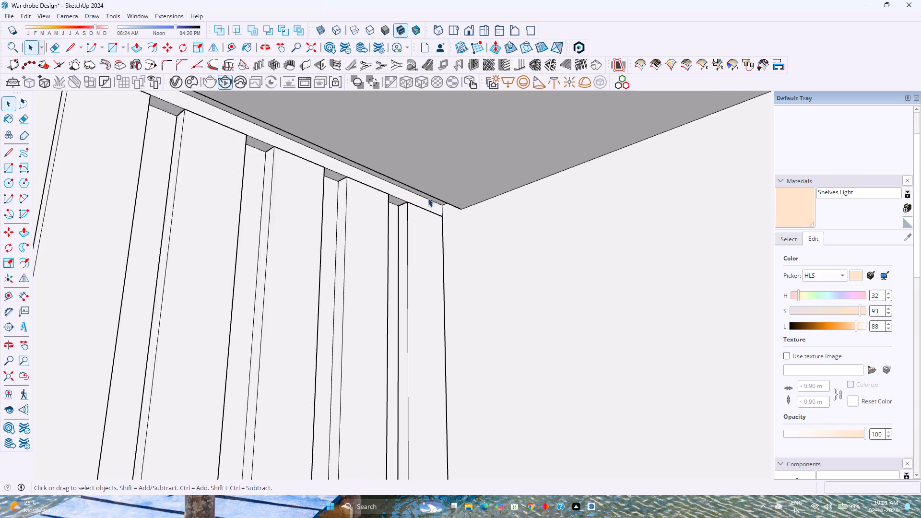
scroll(428, 198, up, 4)
middle_click(429, 200)
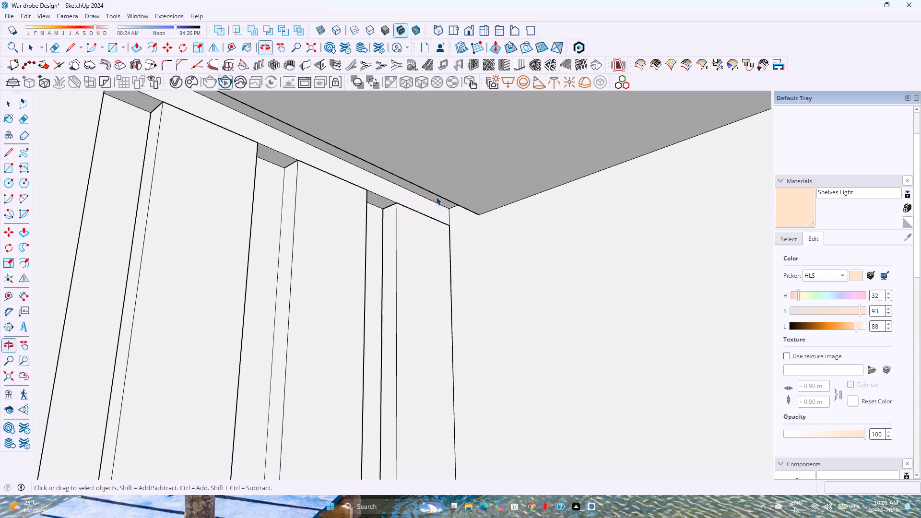
double_click(432, 196)
key(m)
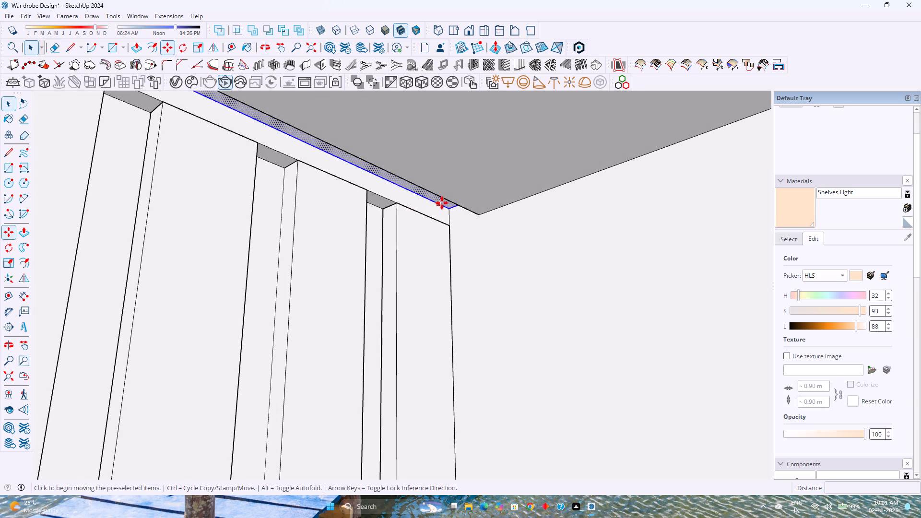
click(447, 209)
scroll(468, 210, down, 11)
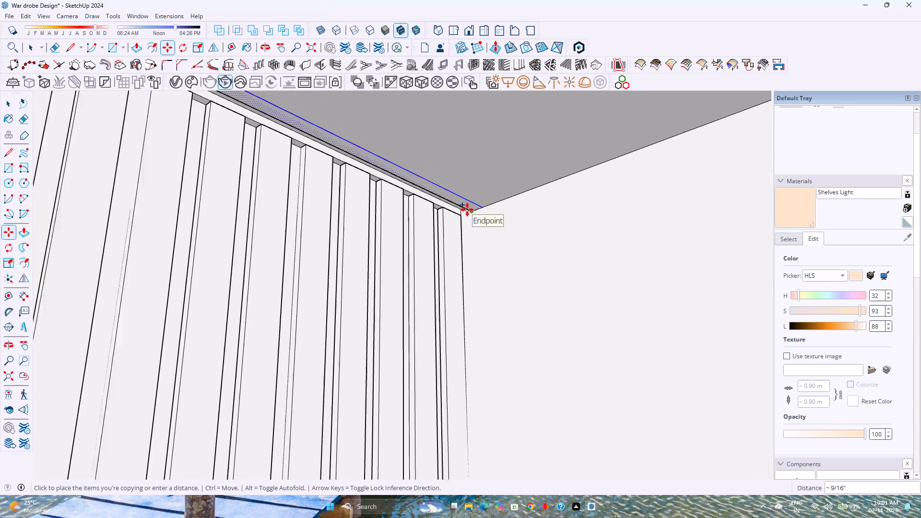
scroll(467, 210, down, 12)
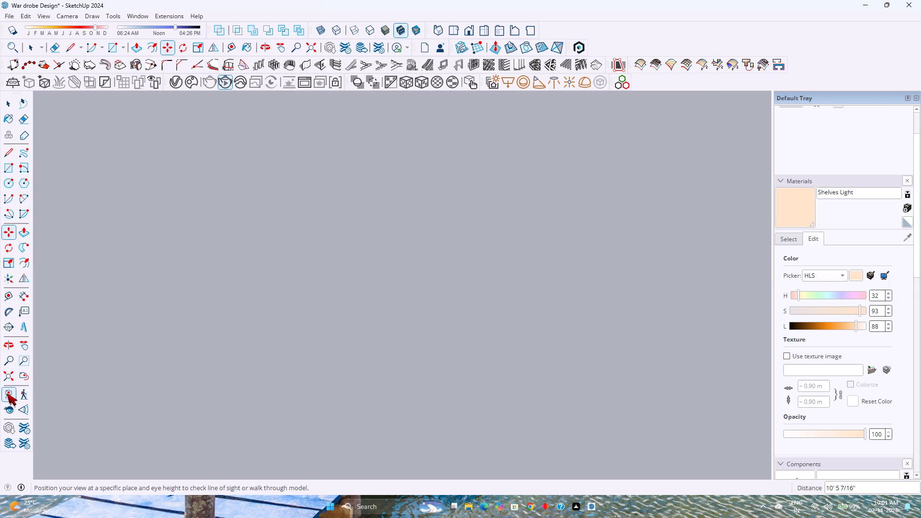
click(11, 379)
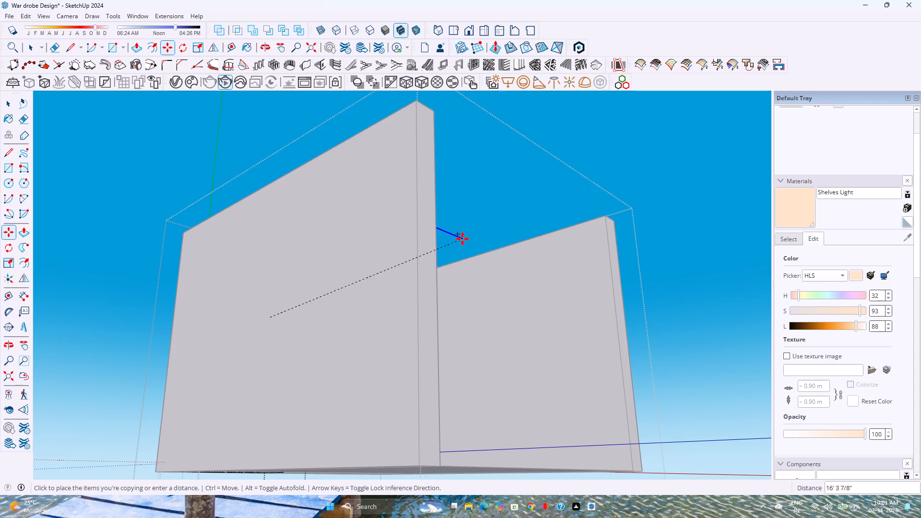
key(Up)
scroll(461, 249, up, 6)
middle_click(461, 249)
middle_drag(460, 250, 430, 269)
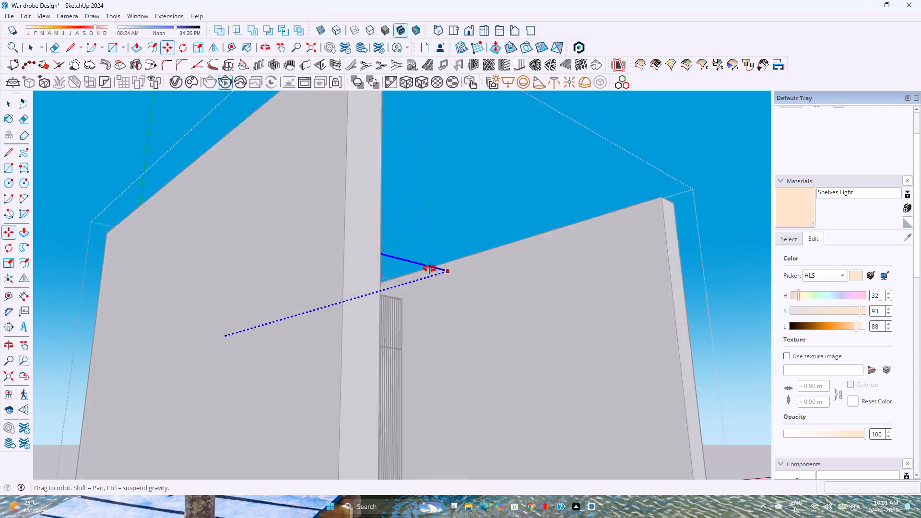
middle_drag(430, 269, 384, 287)
middle_click(384, 287)
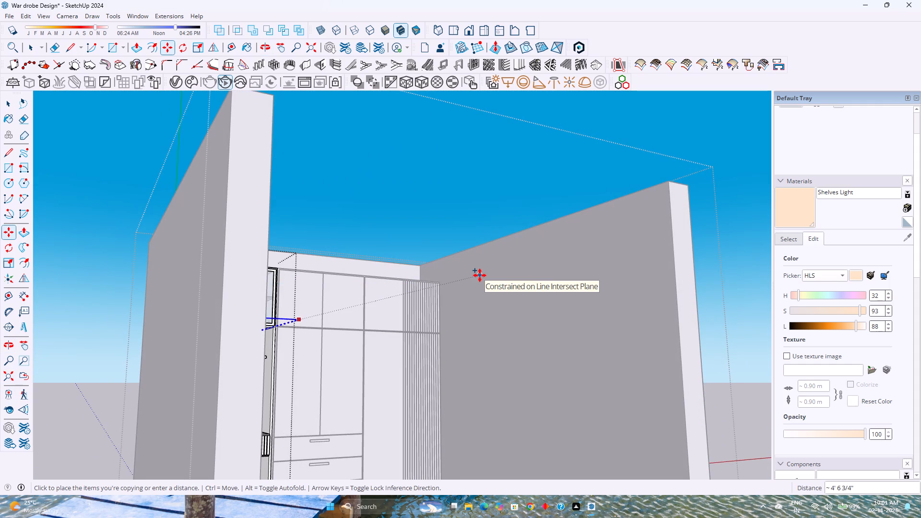
text(10')
key(Return)
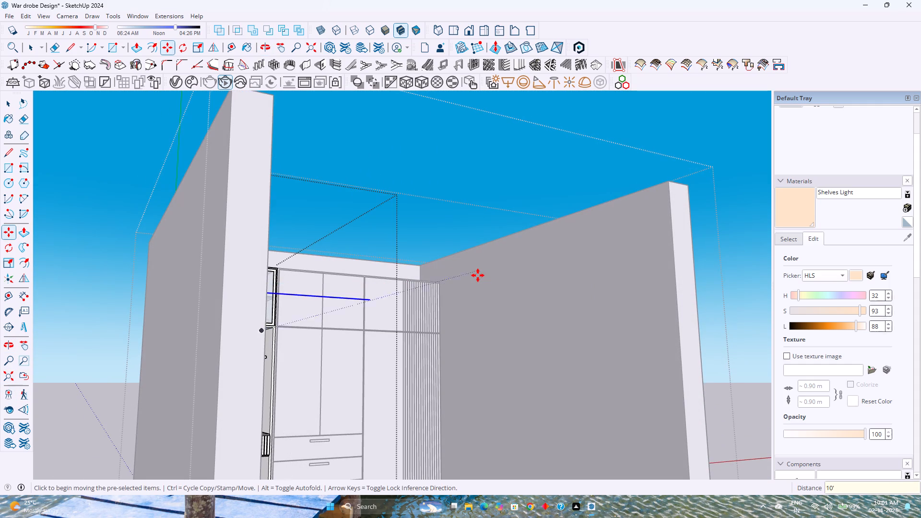
Make the copied strip face its own group.
scroll(338, 288, up, 6)
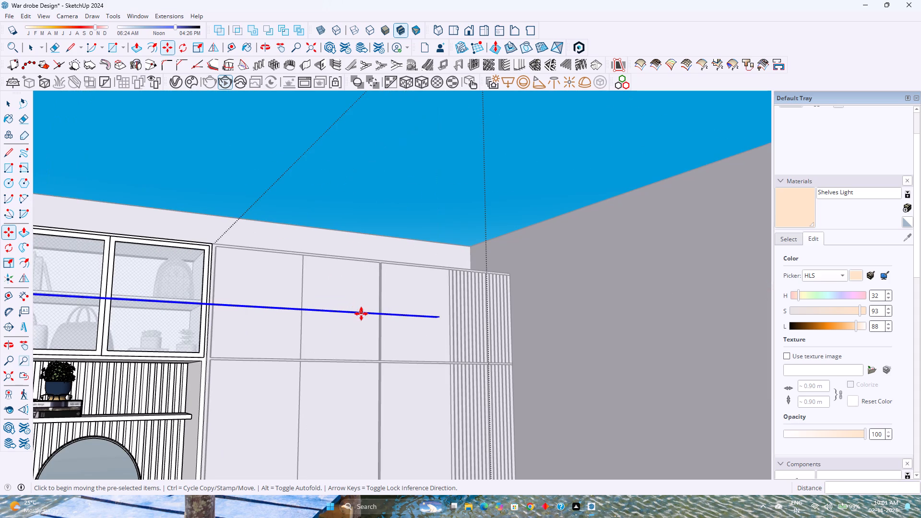
right_click(361, 314)
click(424, 149)
scroll(373, 322, up, 5)
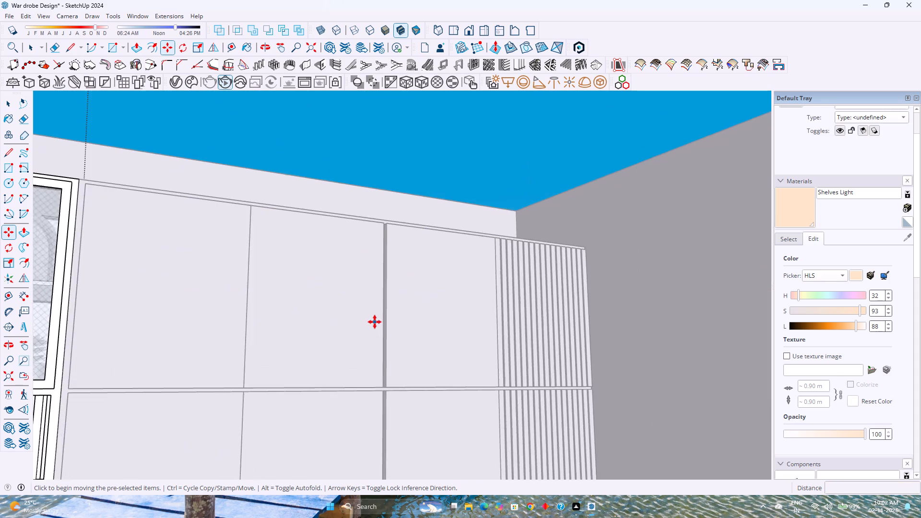
scroll(376, 322, down, 7)
key(space)
Open the strip group, extrude its face 0.28" upward with Push/Pull, and close the group.
scroll(383, 318, up, 10)
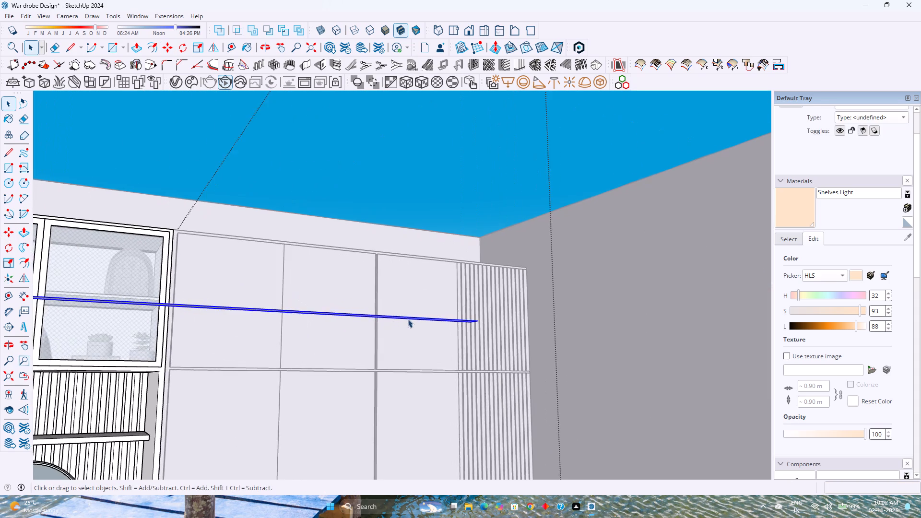
scroll(408, 319, up, 3)
middle_drag(410, 320, 461, 280)
scroll(473, 331, up, 5)
double_click(472, 331)
scroll(472, 331, up, 3)
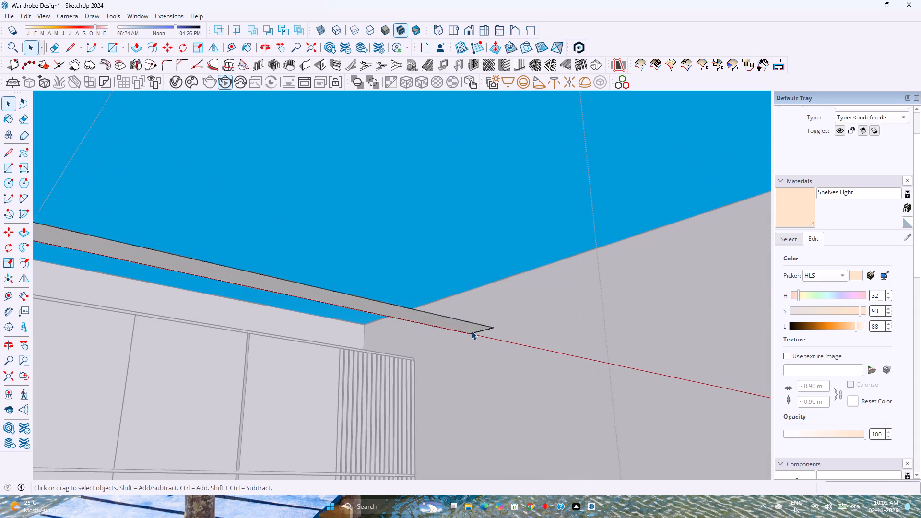
key(p)
click(467, 328)
text(0.)
text(25)
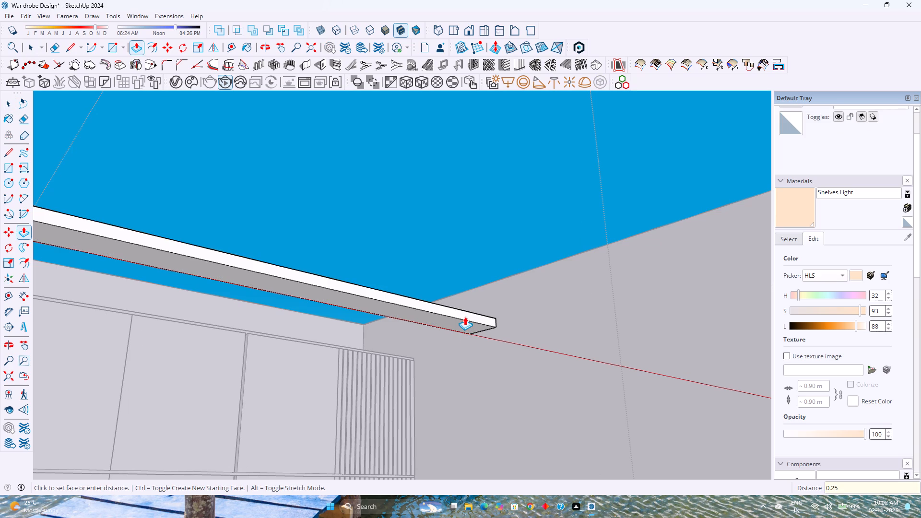
key(BackSpace)
key(8)
key(Return)
key(space)
key(Escape)
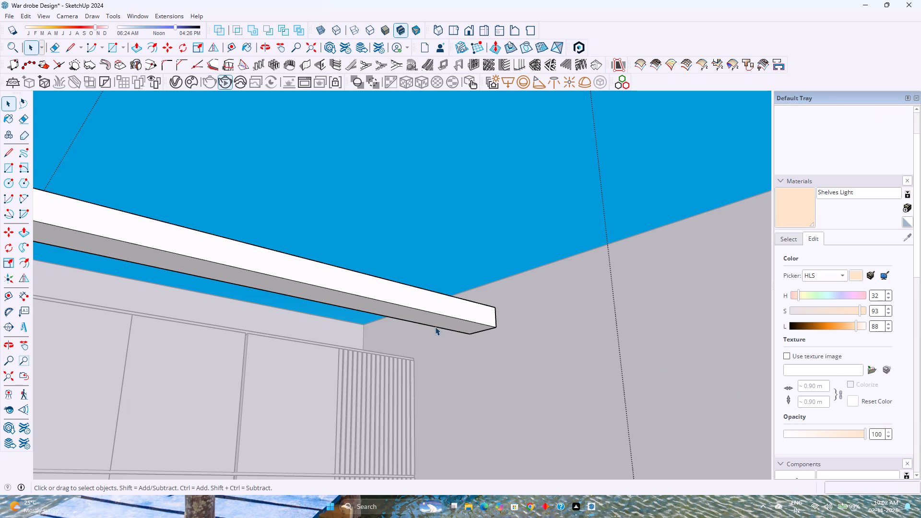
Move the thickened strip group 10' back to its place beneath the overhead cabinet.
scroll(441, 313, down, 8)
click(440, 312)
middle_drag(440, 312, 395, 346)
scroll(396, 343, down, 2)
key(m)
scroll(426, 322, up, 4)
scroll(425, 323, down, 3)
click(422, 331)
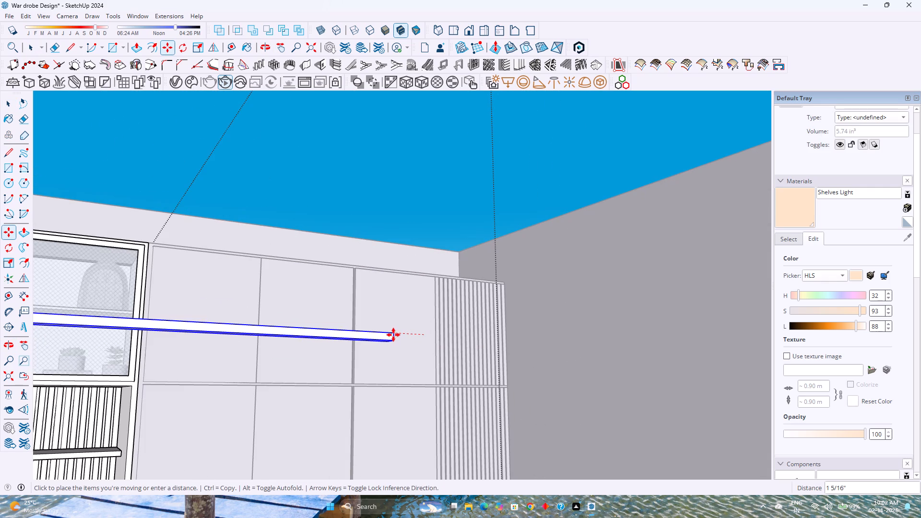
key(Right)
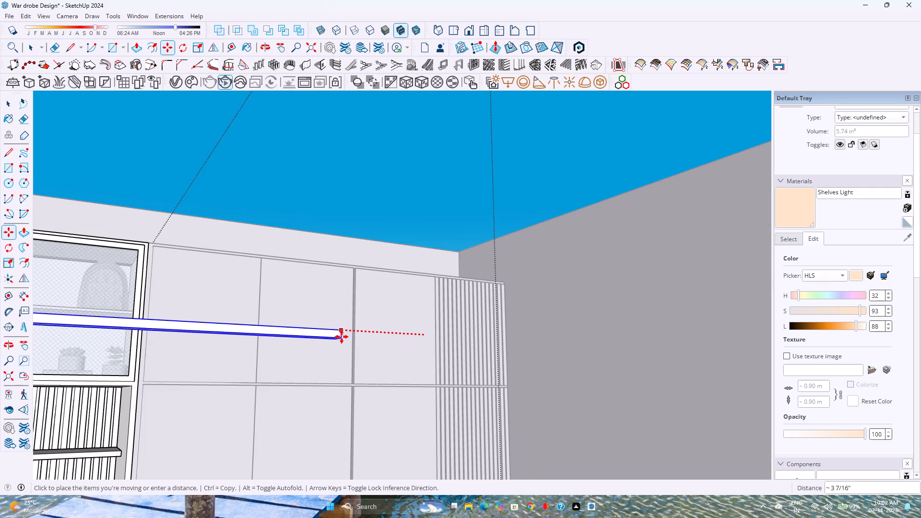
middle_drag(342, 337, 345, 422)
middle_click(345, 422)
key(Up)
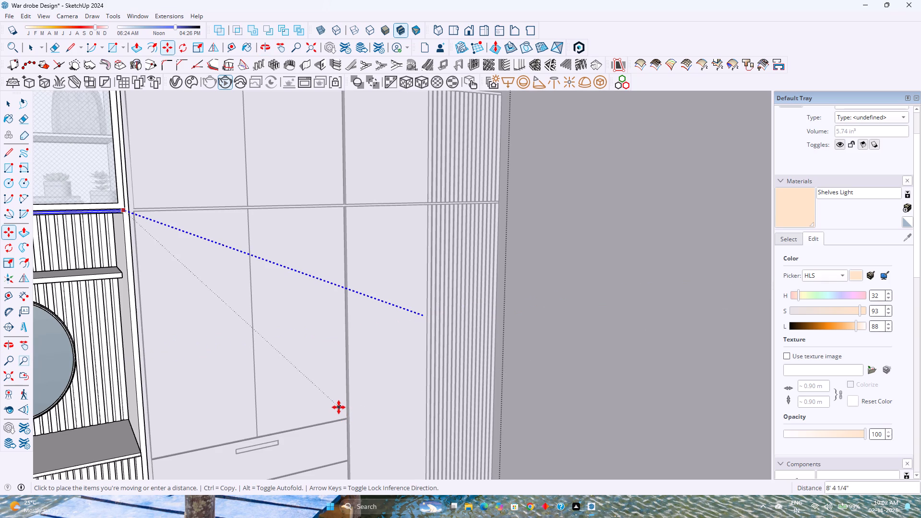
text(10)
key(apostrophe)
key(Return)
middle_drag(189, 349, 186, 280)
middle_click(186, 280)
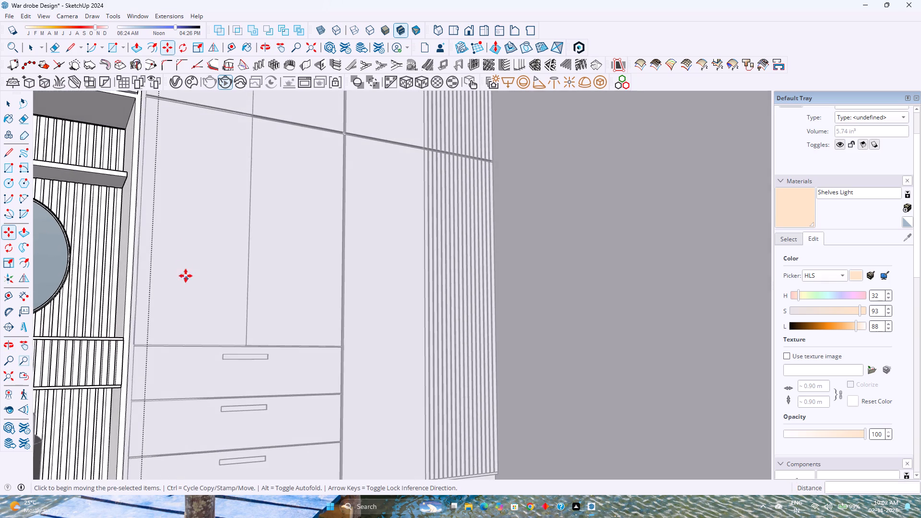
Lower the strip 1/4" to fill the recess beneath the overhead cabinet, and slightly further so it projects from the underside.
scroll(107, 158, up, 2)
shift+middle_drag(108, 159, 195, 376)
scroll(194, 373, up, 3)
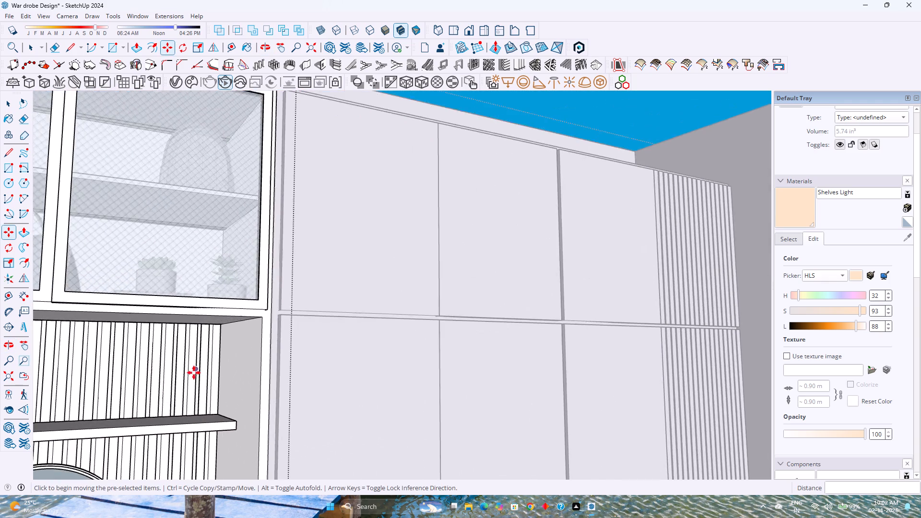
scroll(191, 372, up, 10)
middle_drag(214, 305, 274, 259)
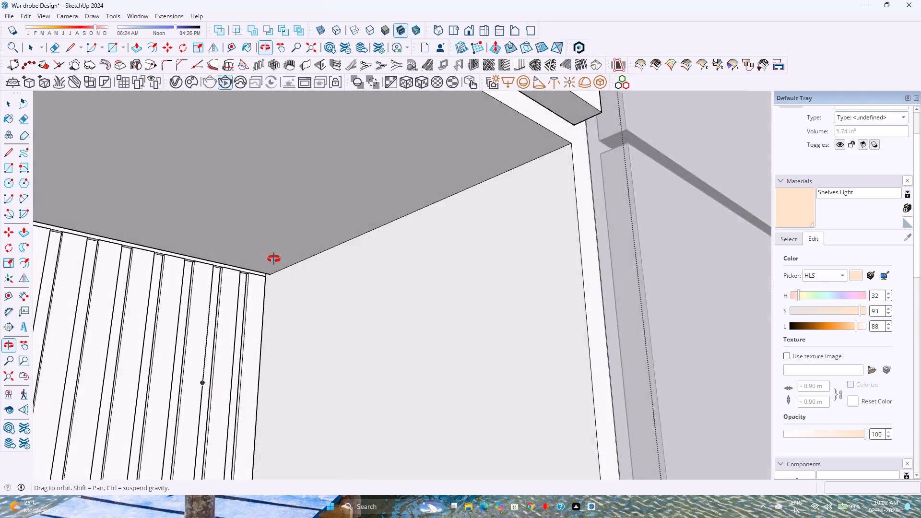
middle_drag(274, 259, 394, 235)
scroll(228, 257, up, 15)
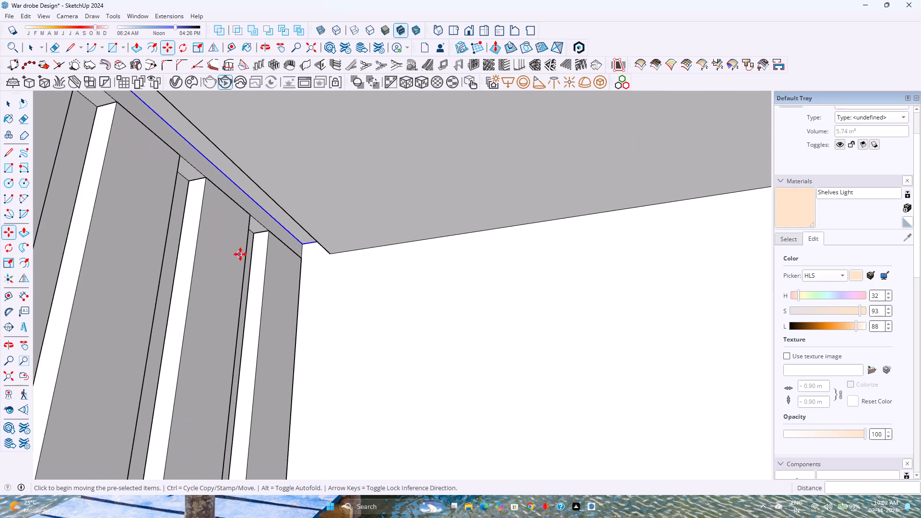
scroll(240, 254, up, 3)
click(324, 242)
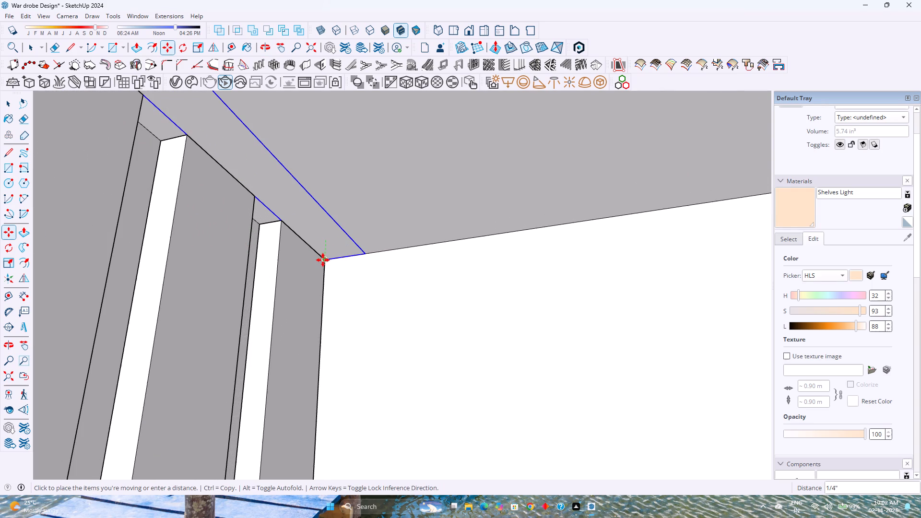
click(323, 260)
scroll(322, 249, up, 7)
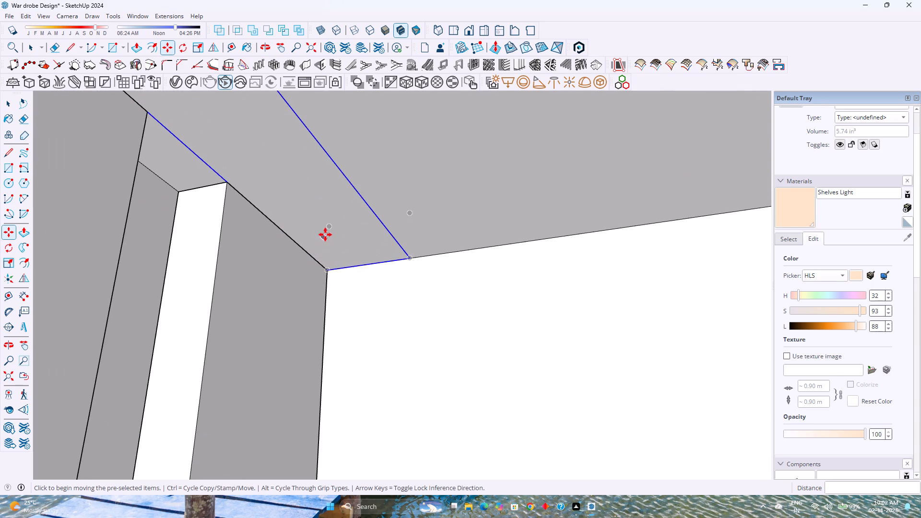
click(328, 226)
click(332, 232)
Copy the strip 4' 6 3/4" straight down from the overhead cabinet's underside corner to the matching corner beneath the dressing desk.
middle_drag(343, 272, 340, 273)
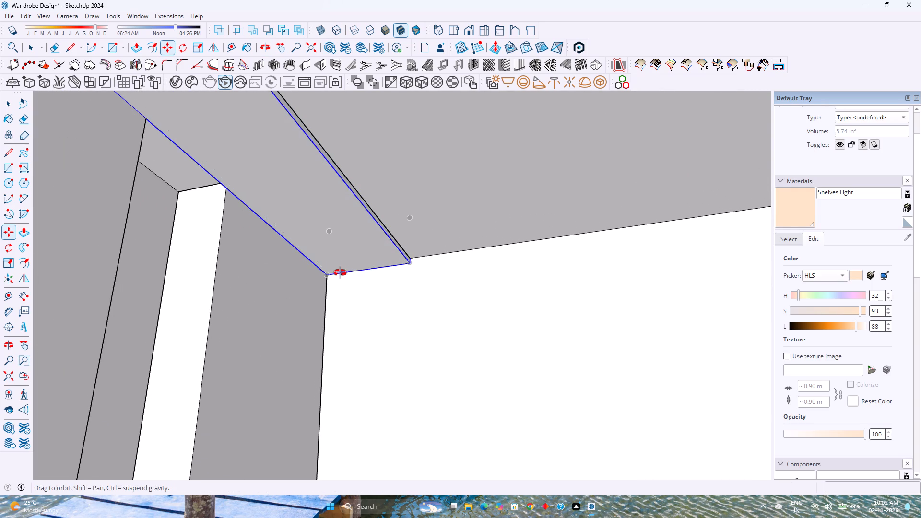
middle_drag(340, 273, 257, 289)
middle_click(257, 289)
scroll(278, 283, down, 14)
middle_drag(283, 281, 207, 326)
middle_click(207, 326)
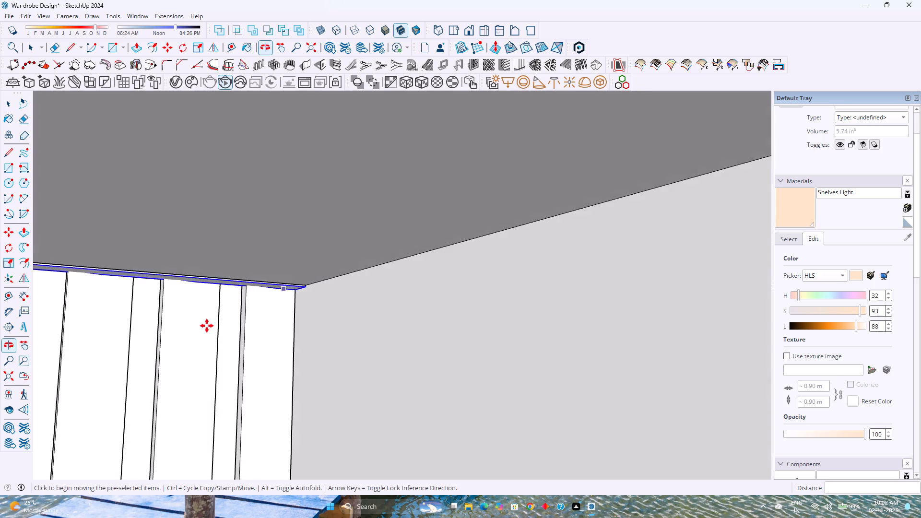
scroll(207, 326, down, 13)
click(415, 269)
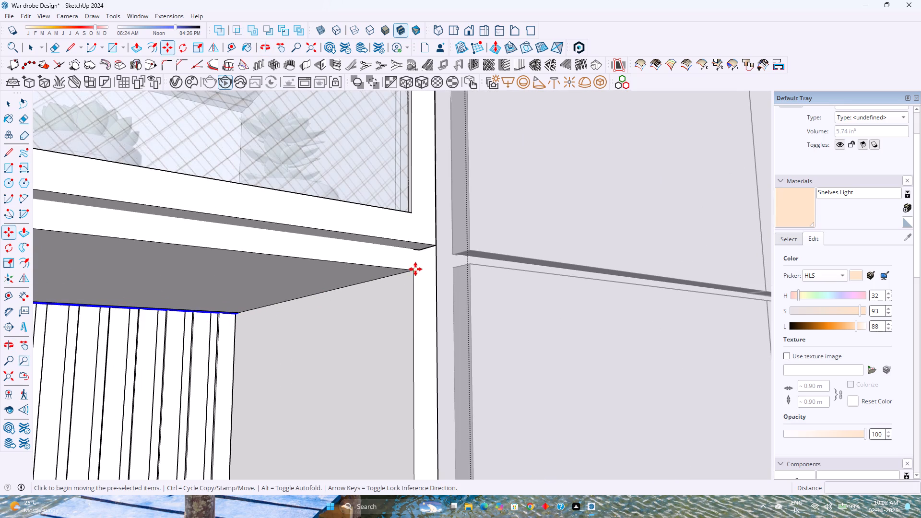
scroll(388, 342, down, 17)
key(Left)
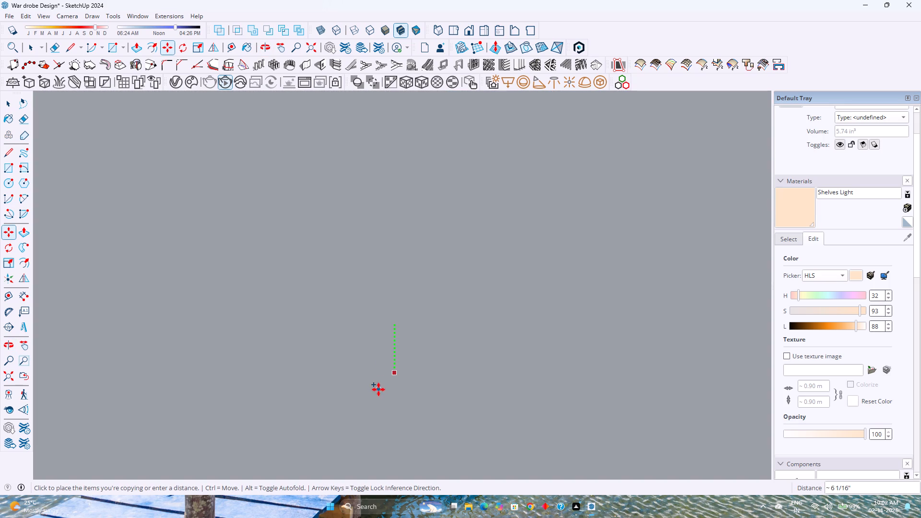
click(9, 376)
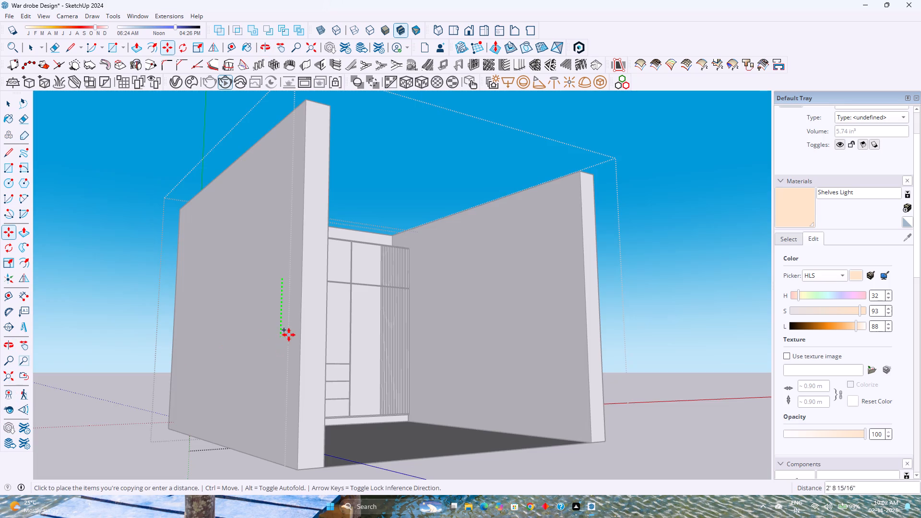
scroll(323, 343, up, 9)
middle_drag(335, 387, 249, 398)
middle_click(249, 398)
scroll(170, 384, up, 9)
middle_drag(162, 399, 228, 362)
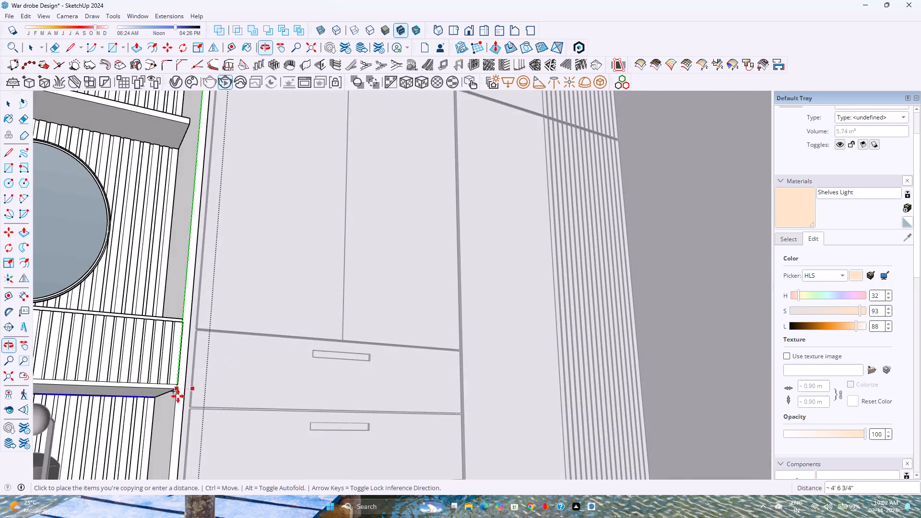
scroll(174, 398, up, 14)
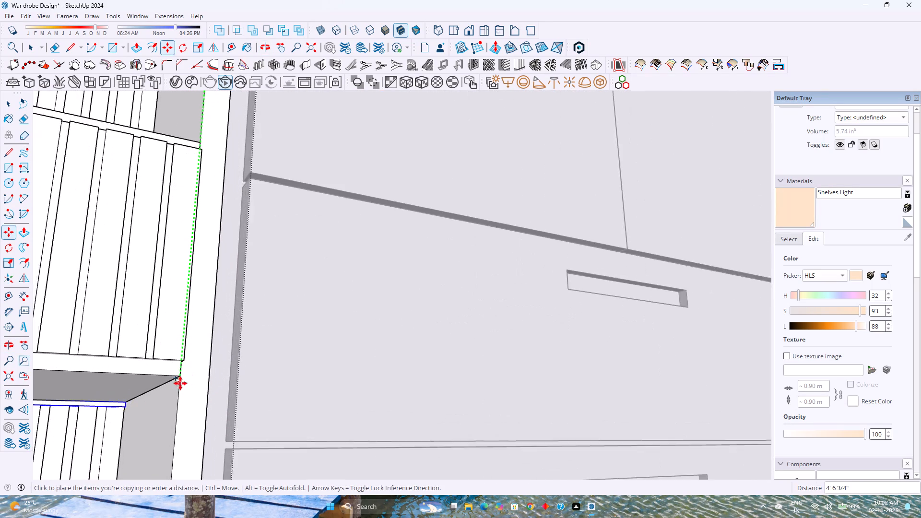
scroll(180, 383, up, 2)
click(180, 377)
key(space)
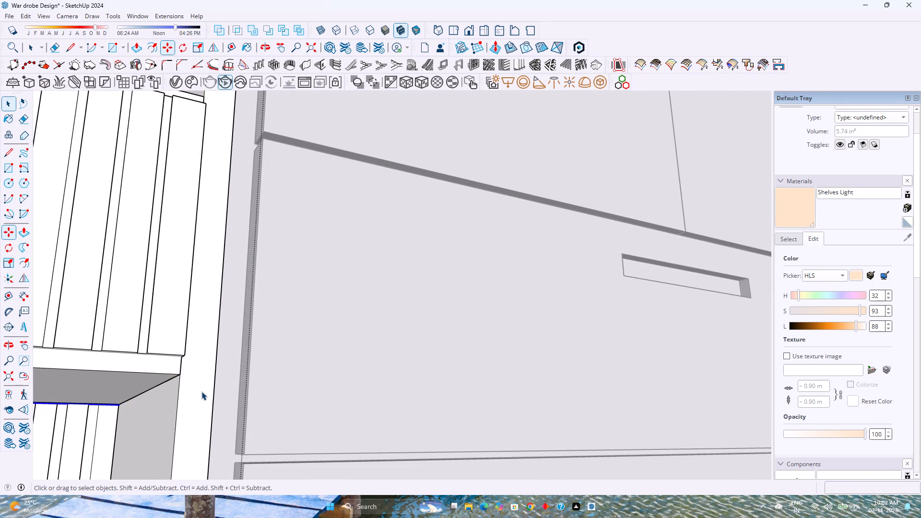
Examine the fluted panel from the dressing desk up to the strip beneath the overhead cabinet.
scroll(201, 391, down, 8)
shift+middle_drag(201, 242, 214, 245)
shift+middle_drag(218, 247, 273, 419)
shift+middle_click(273, 419)
scroll(251, 325, down, 4)
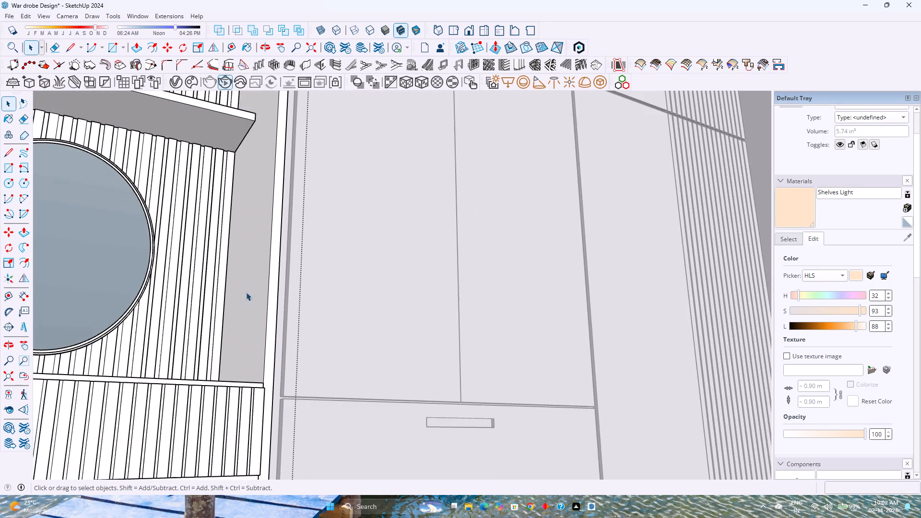
shift+middle_drag(241, 141, 242, 319)
shift+middle_click(242, 319)
scroll(215, 241, up, 3)
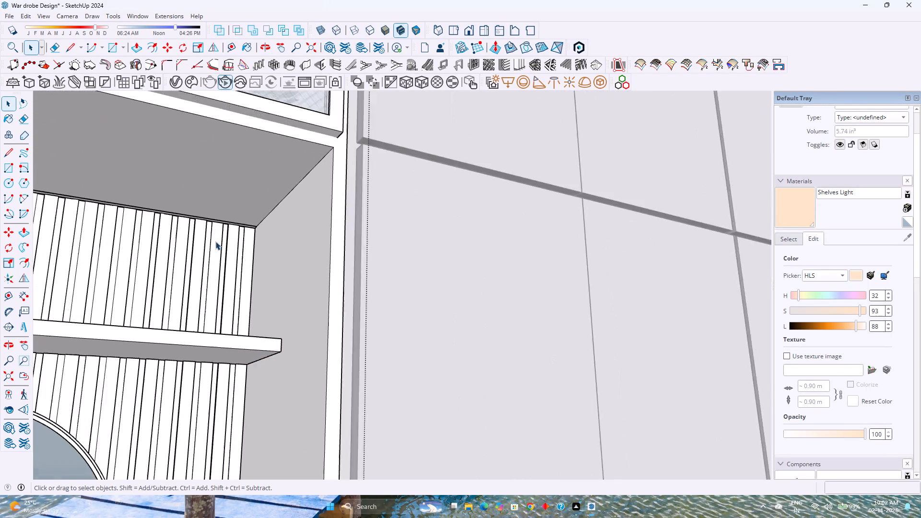
Apply the Shelves Light emissive material to the thin strip beneath the overhead cabinet.
scroll(215, 241, up, 6)
scroll(258, 224, up, 8)
ctrl+click(272, 213)
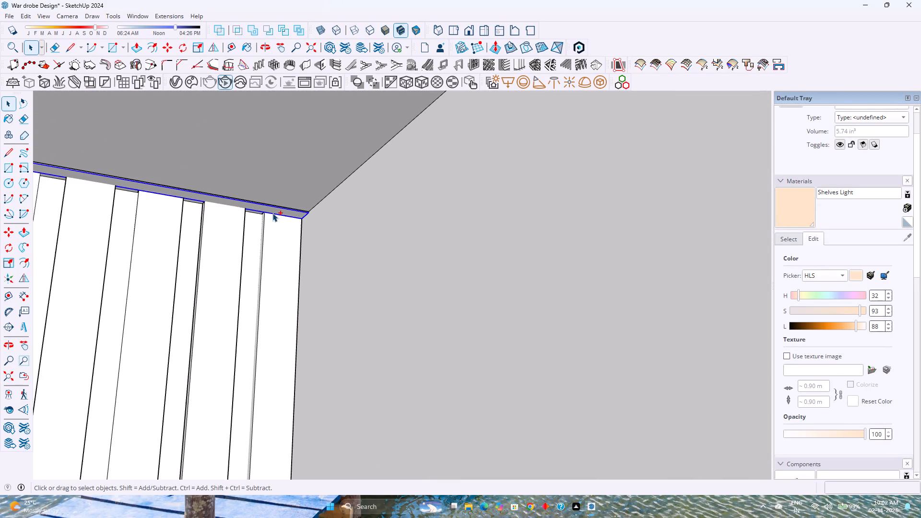
scroll(272, 214, down, 18)
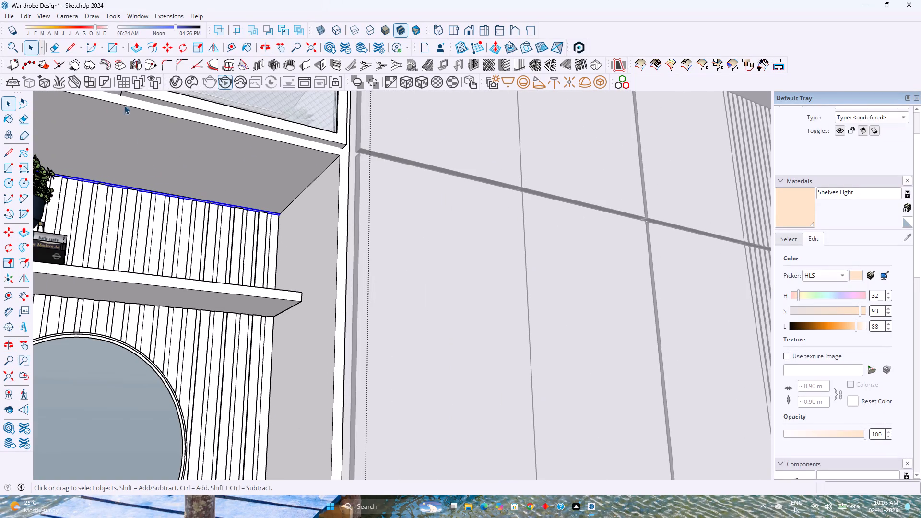
click(170, 85)
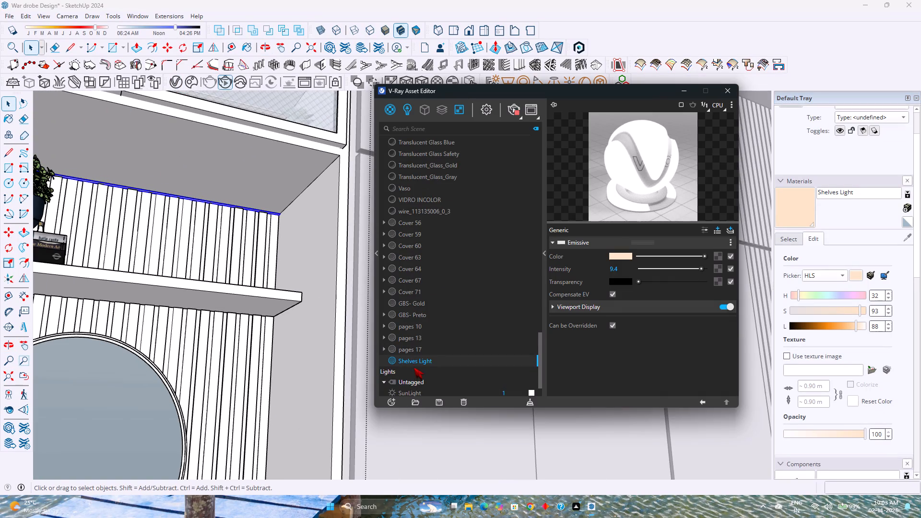
right_click(414, 362)
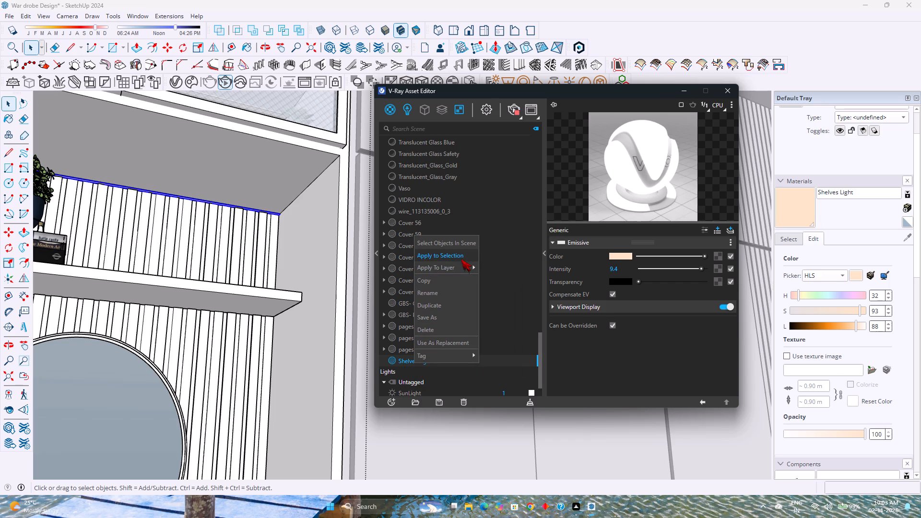
click(461, 259)
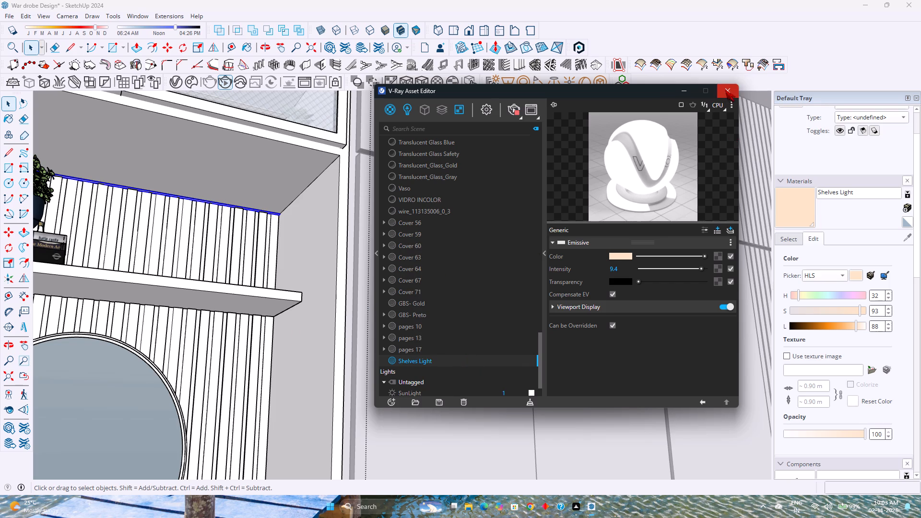
click(725, 90)
key(Escape)
Open the floating shelf above the round mirror for editing, at the back of its underside.
scroll(247, 315, up, 4)
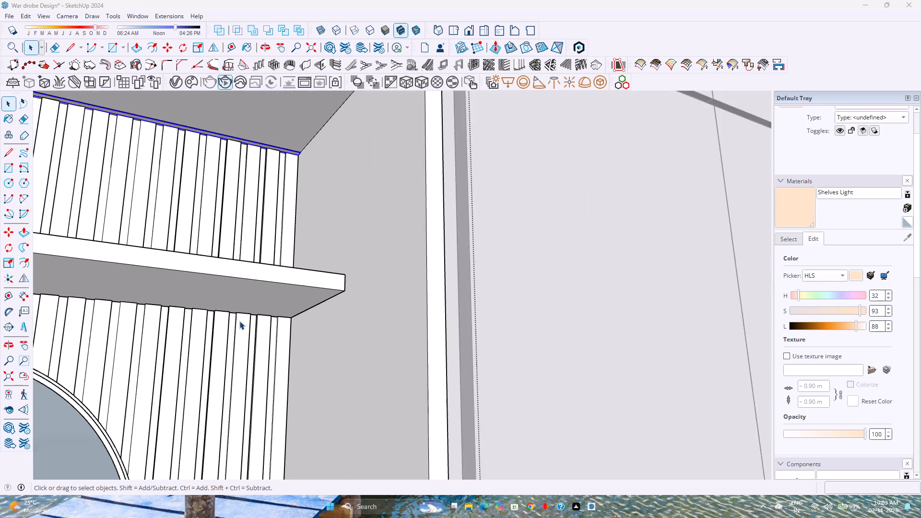
scroll(239, 321, up, 3)
middle_click(239, 321)
middle_drag(239, 321, 256, 316)
middle_click(256, 316)
click(375, 246)
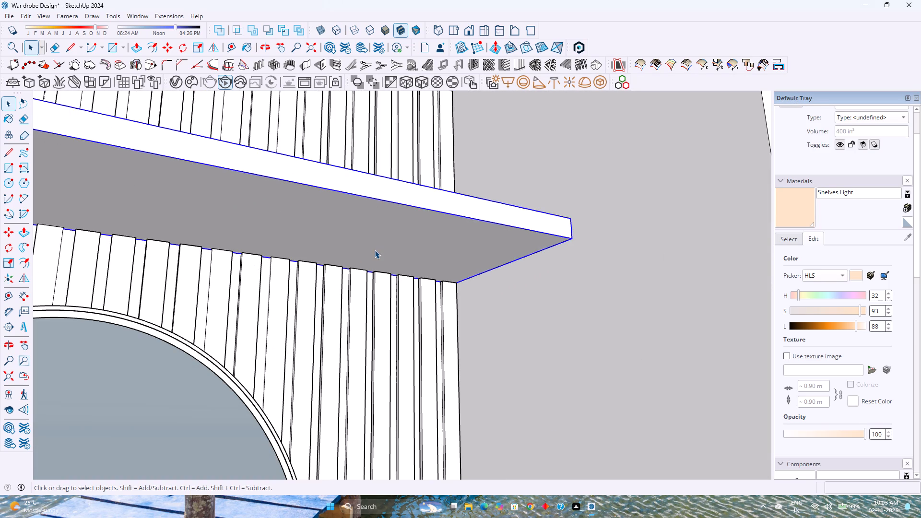
double_click(375, 249)
scroll(364, 259, up, 8)
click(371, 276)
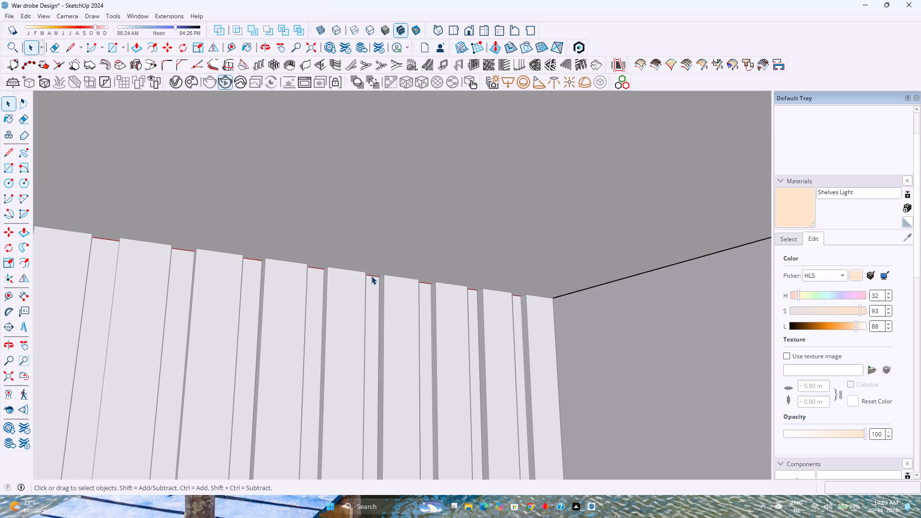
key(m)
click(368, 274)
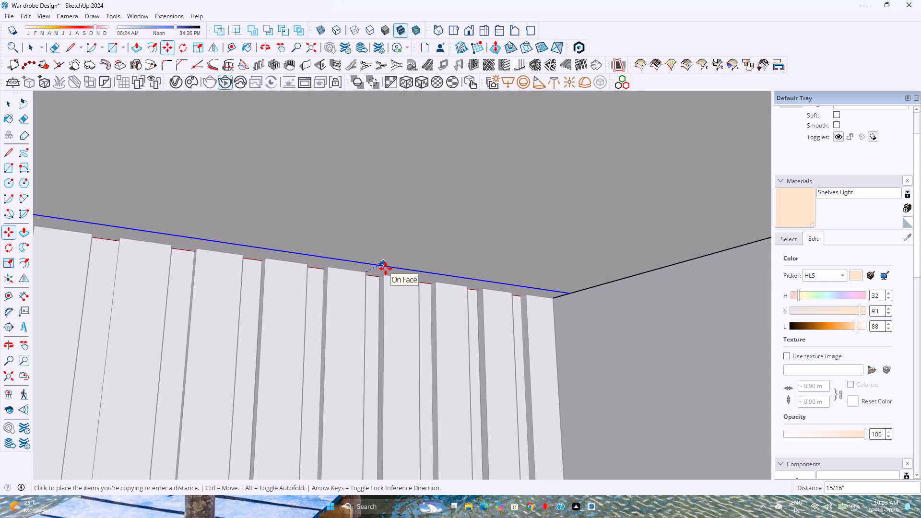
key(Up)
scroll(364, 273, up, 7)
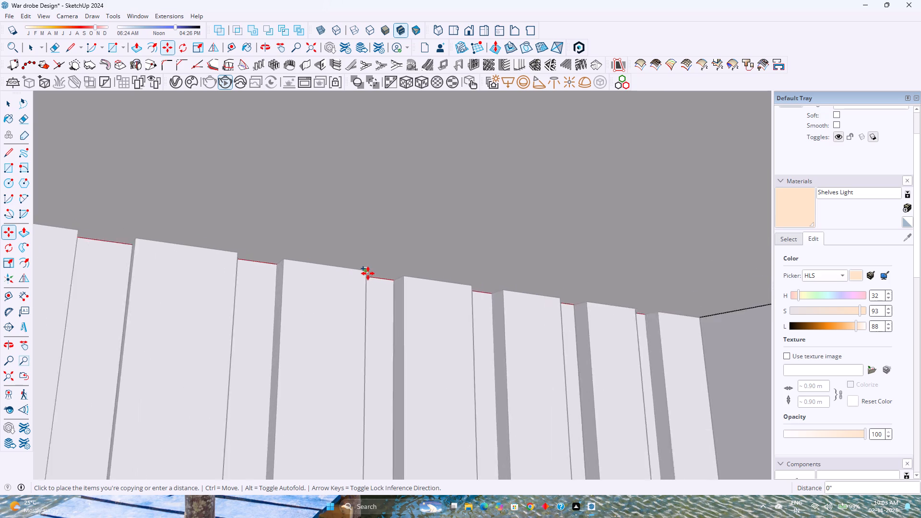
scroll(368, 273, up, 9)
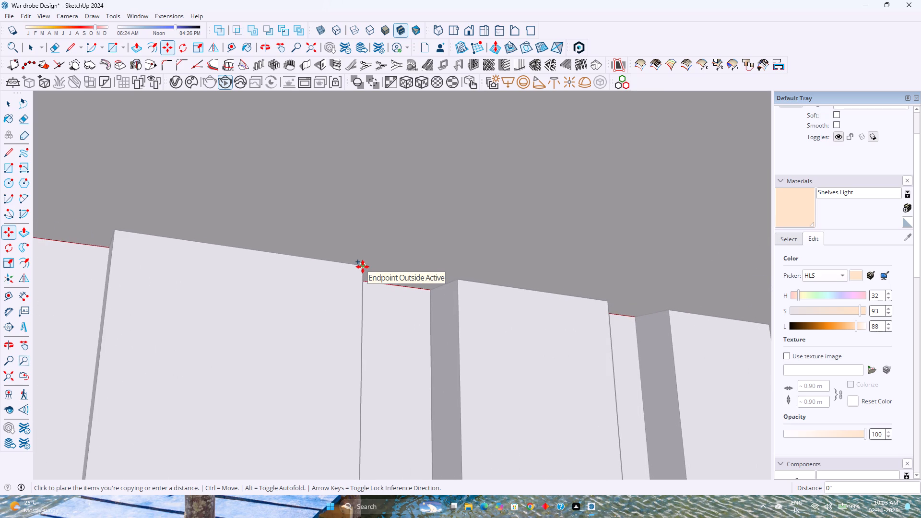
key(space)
Copy the back edge of the shelf's underside 1/4" forward to the front face of the fluted panel.
click(375, 282)
double_click(374, 283)
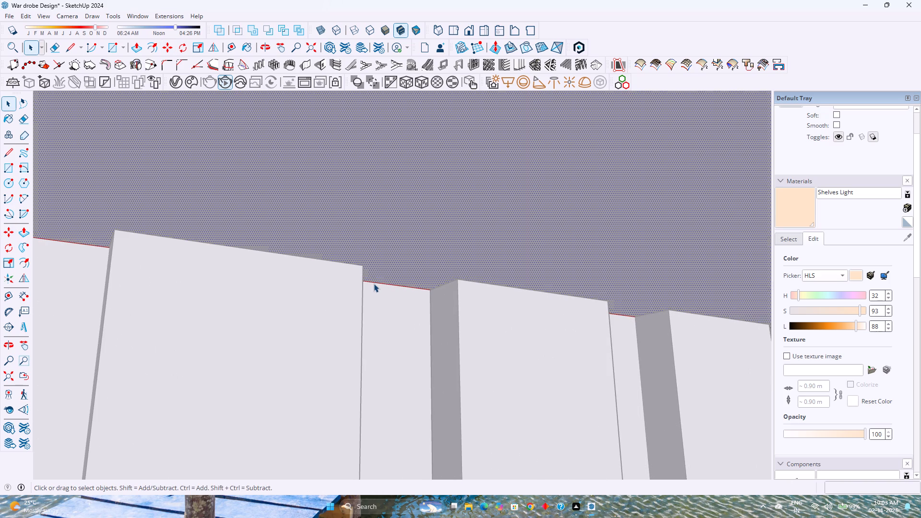
click(374, 282)
key(m)
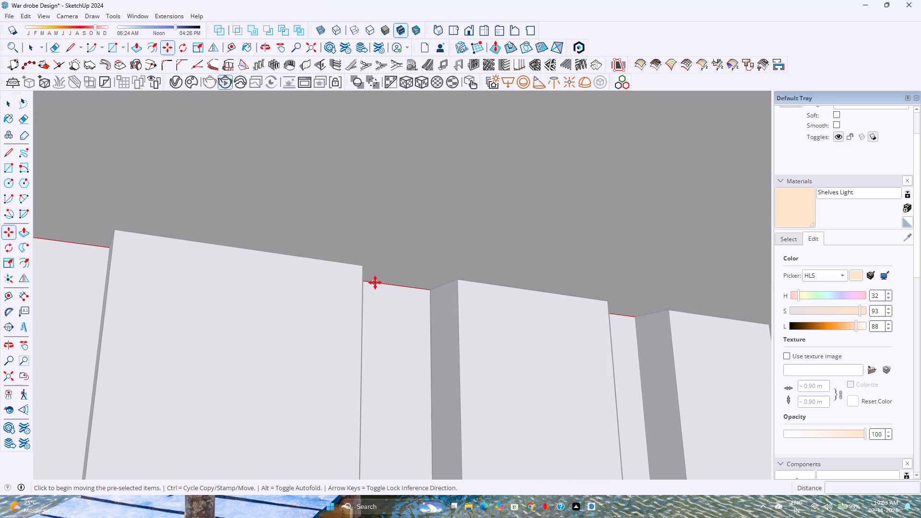
click(375, 283)
key(Up)
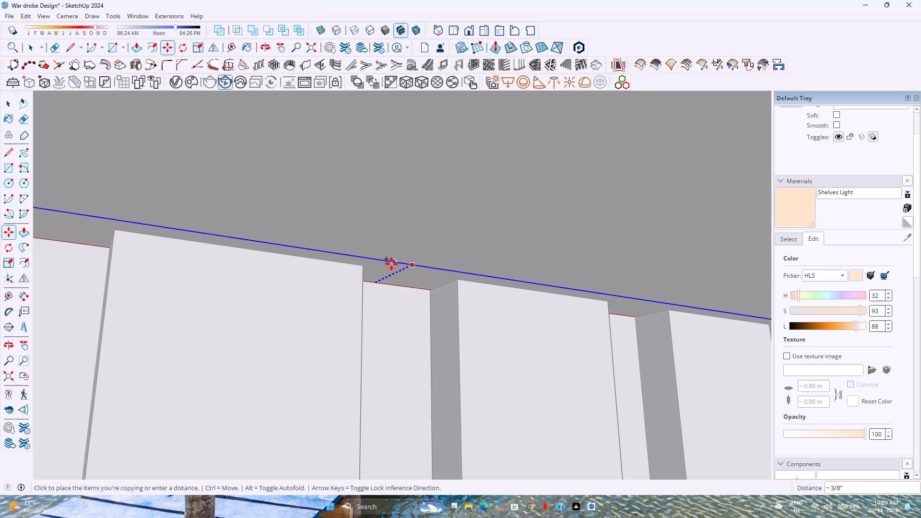
click(458, 281)
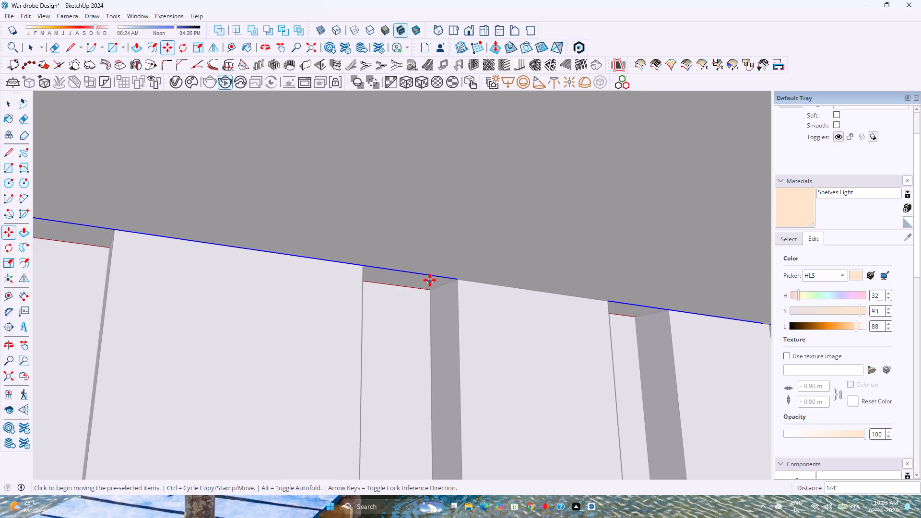
Copy the new edge another 0.25" forward to outline a narrow strip across the shelf's underside.
click(428, 277)
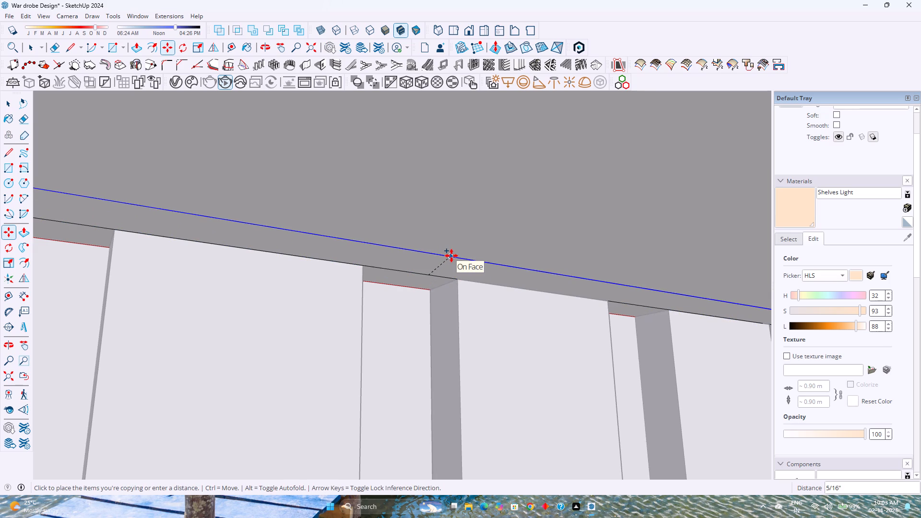
key(Up)
text(0.25)
key(Return)
key(space)
Recess the narrow strip 0.25" into the shelf's underside with Push/Pull and leave the shelf's editing context.
key(p)
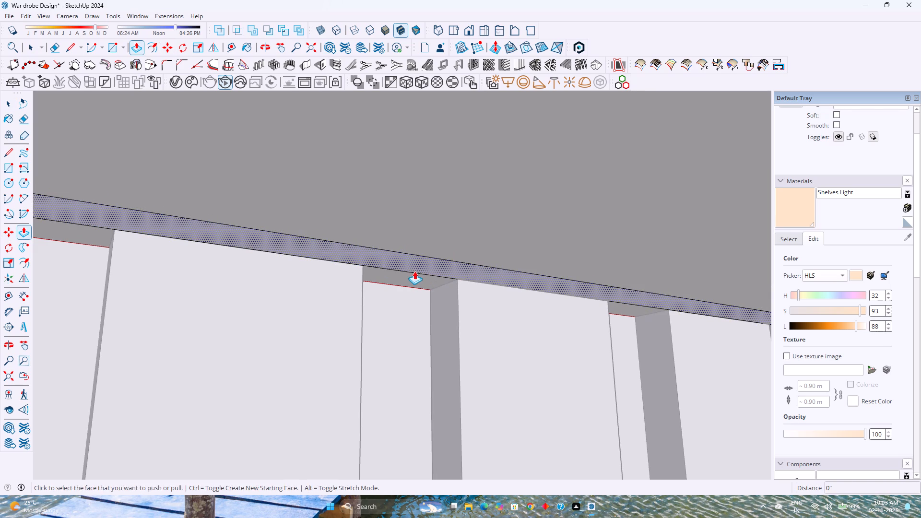
click(417, 269)
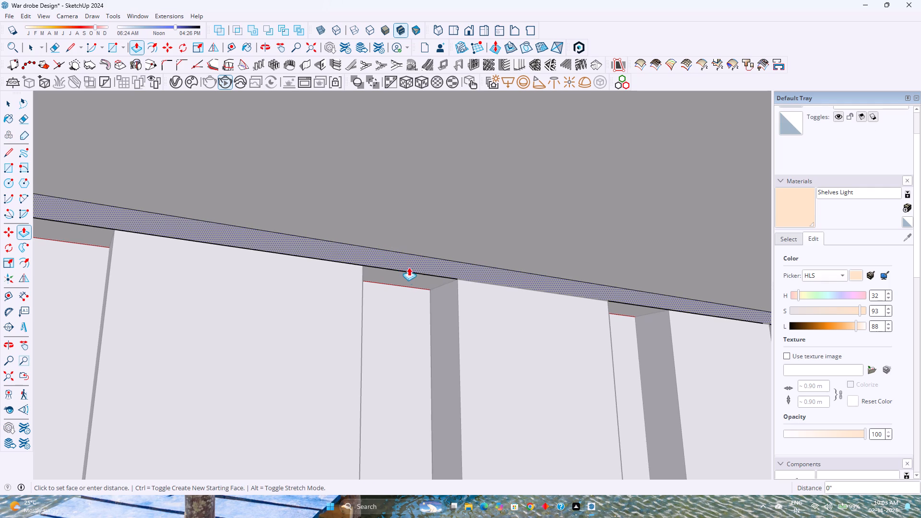
text(0.)
text(25)
key(Return)
middle_drag(380, 295, 517, 277)
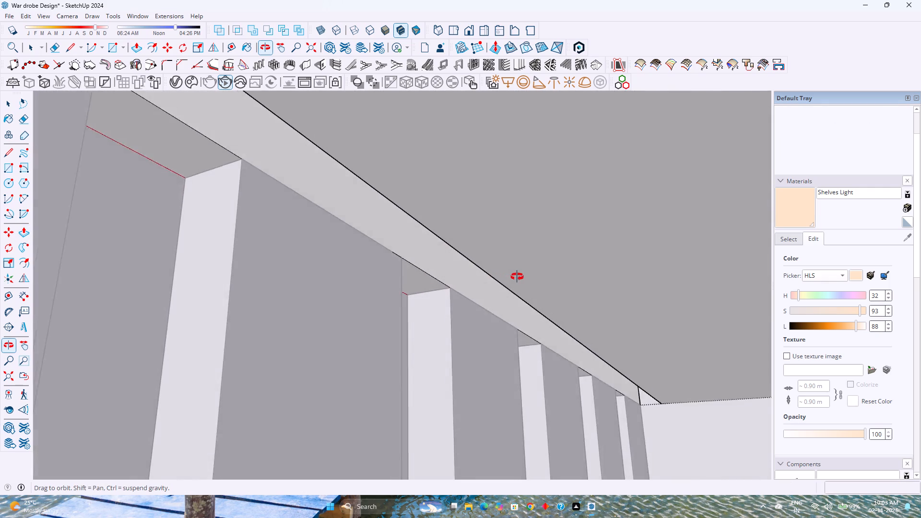
middle_drag(517, 277, 572, 275)
scroll(540, 279, down, 3)
middle_drag(539, 280, 409, 303)
middle_click(409, 303)
scroll(407, 303, down, 20)
scroll(407, 303, down, 5)
middle_drag(410, 285, 317, 344)
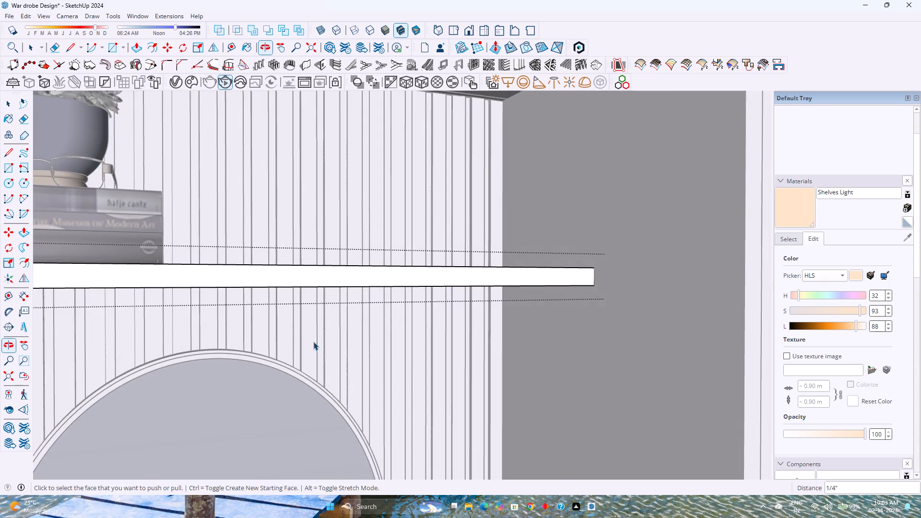
key(space)
scroll(319, 332, down, 5)
key(Escape)
Copy the Shelves Light strip about 1' 1" straight down from the overhead cabinet's underside corner to the matching corner beneath the floating shelf.
scroll(315, 327, down, 4)
shift+middle_drag(317, 321, 289, 391)
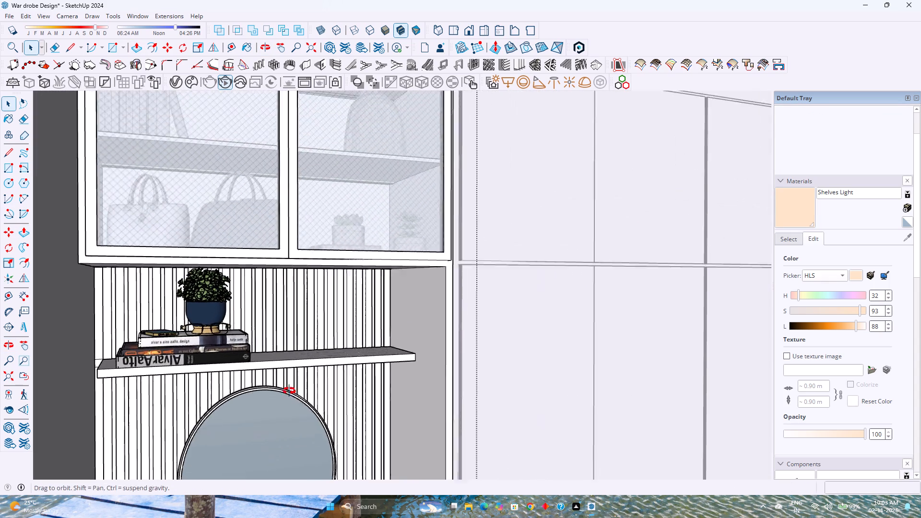
shift+middle_drag(289, 391, 289, 391)
middle_drag(293, 365, 320, 335)
click(6, 374)
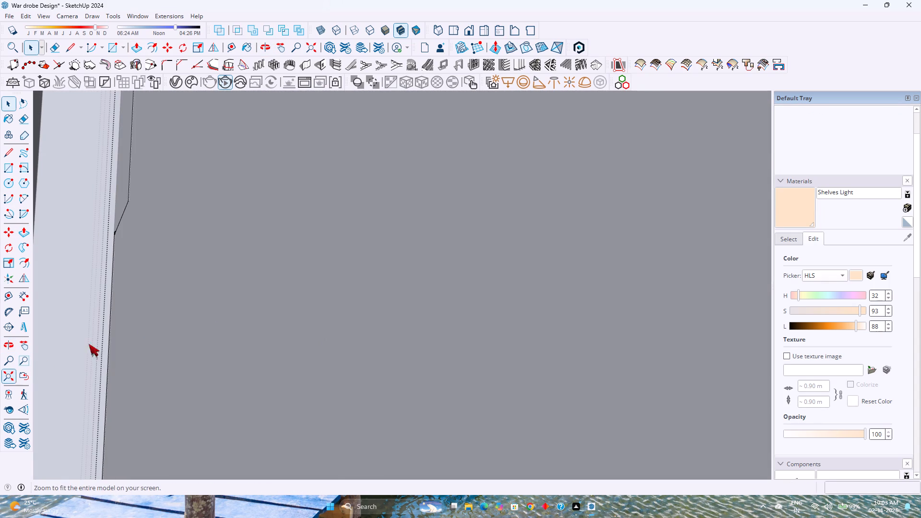
scroll(307, 289, up, 5)
middle_drag(314, 297, 279, 317)
scroll(245, 276, up, 5)
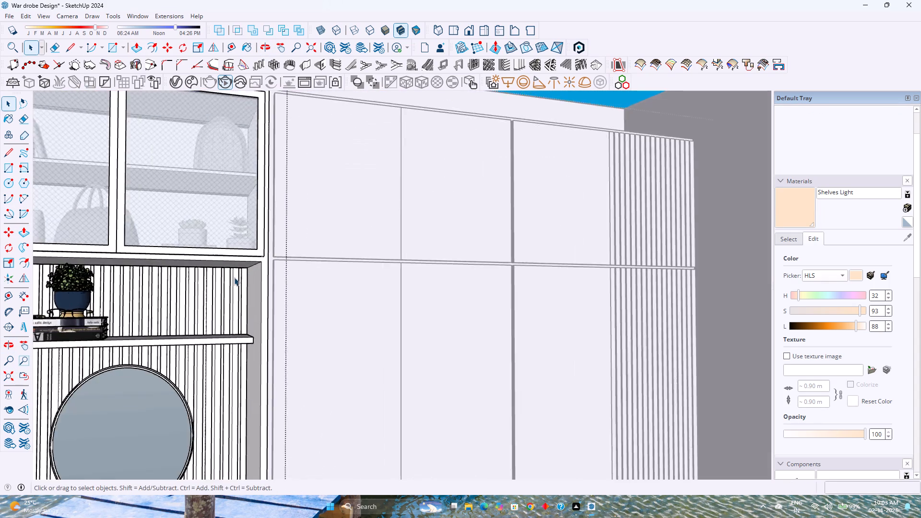
scroll(234, 277, up, 10)
middle_drag(234, 277, 297, 258)
scroll(256, 256, up, 7)
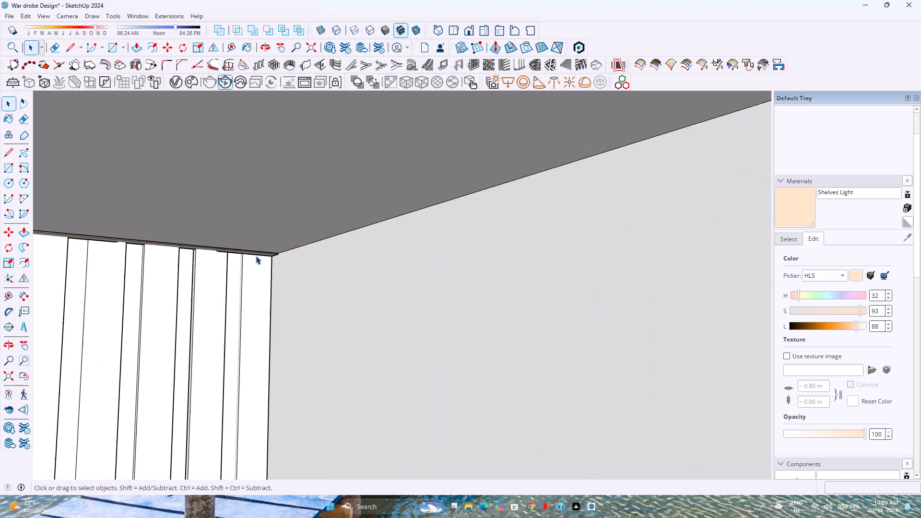
scroll(256, 256, up, 9)
click(260, 254)
scroll(248, 265, down, 6)
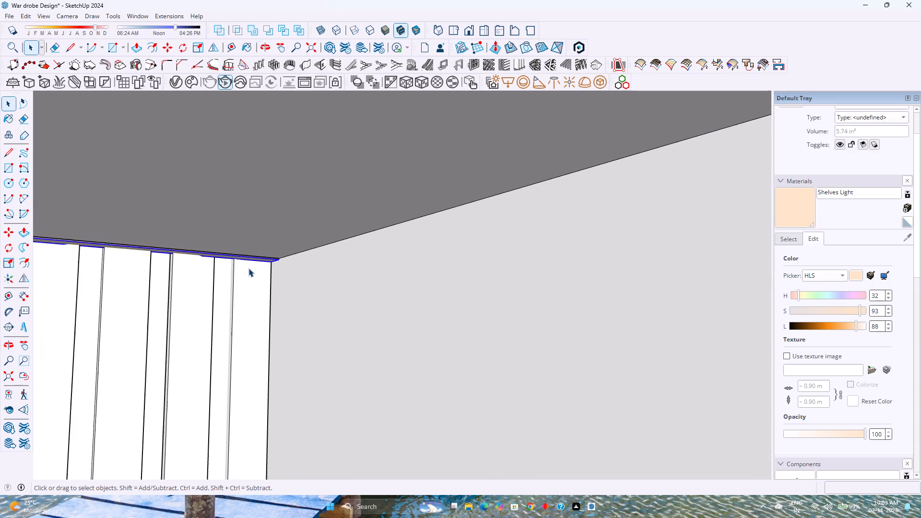
scroll(248, 268, down, 4)
key(m)
scroll(264, 267, up, 8)
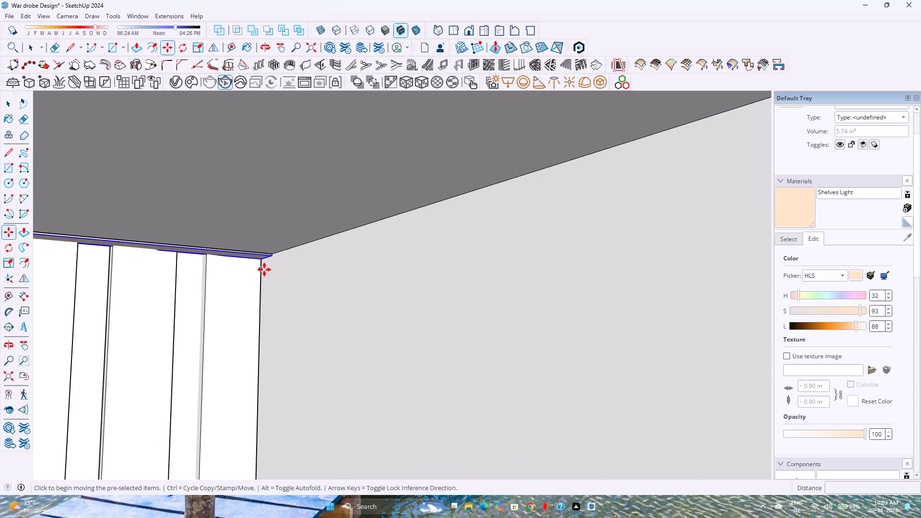
scroll(264, 270, up, 17)
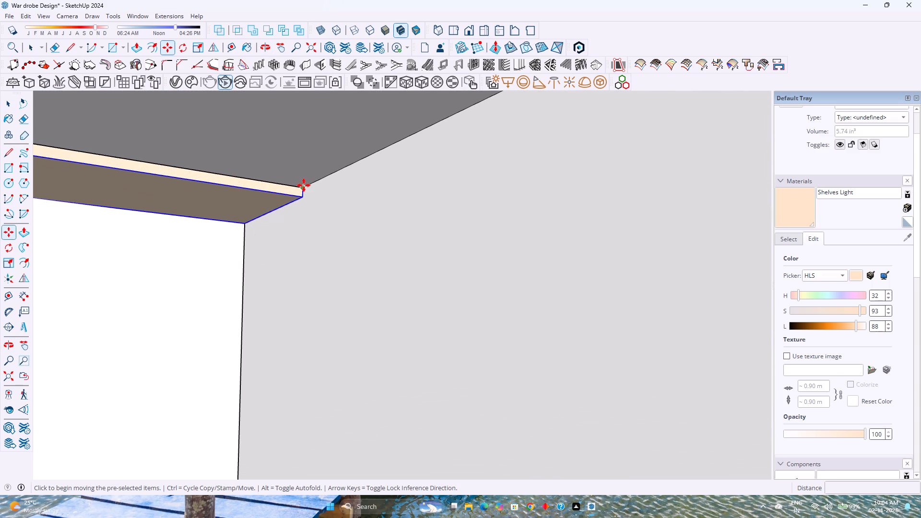
click(304, 185)
scroll(317, 261, down, 13)
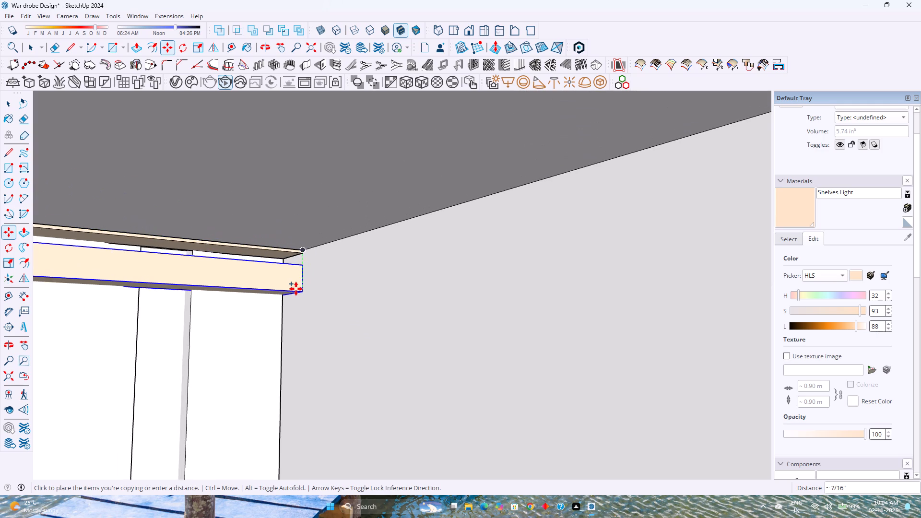
scroll(296, 289, down, 1)
key(Left)
scroll(294, 291, down, 10)
shift+middle_drag(299, 343, 287, 338)
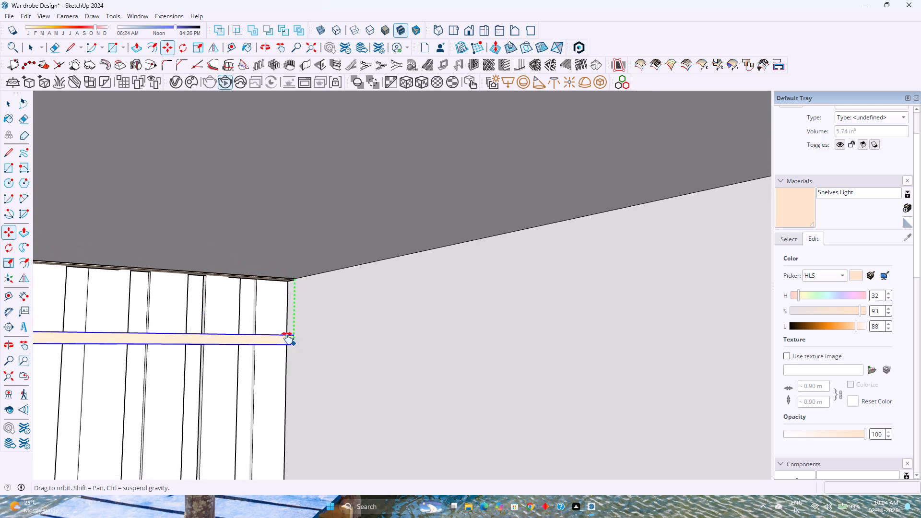
shift+middle_drag(287, 338, 246, 261)
scroll(246, 260, down, 12)
middle_drag(195, 399, 188, 323)
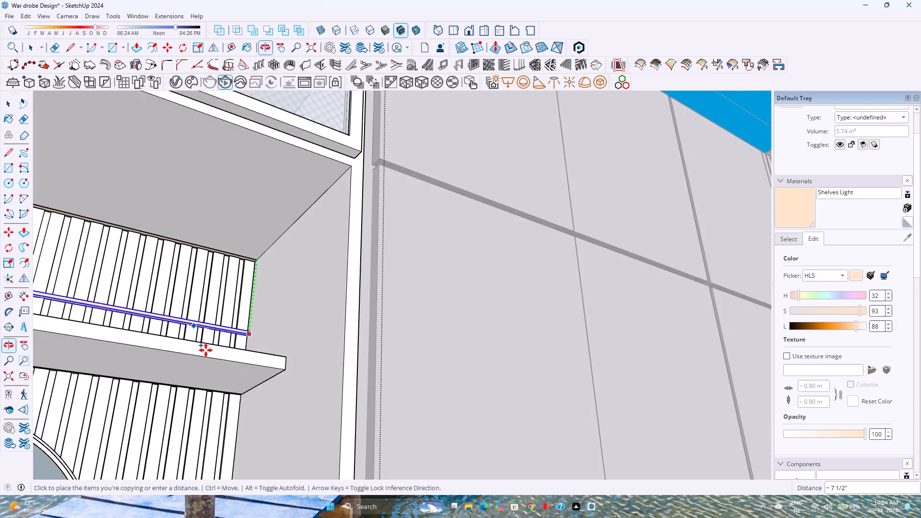
scroll(226, 393, up, 20)
scroll(226, 393, up, 4)
scroll(269, 380, up, 2)
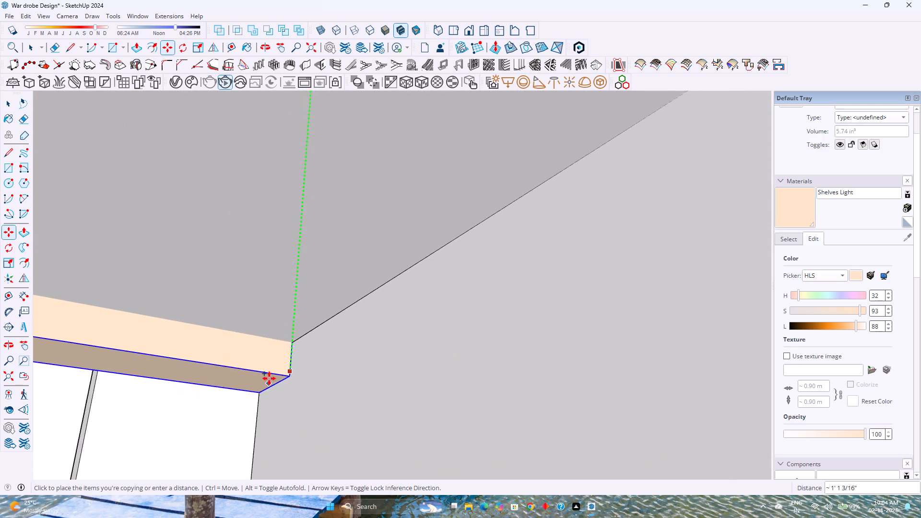
scroll(269, 378, up, 9)
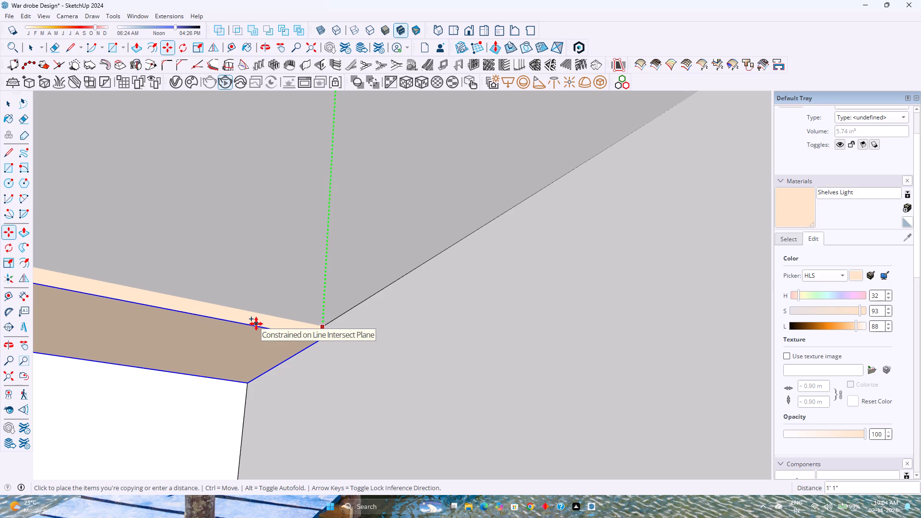
key(k)
scroll(350, 368, down, 4)
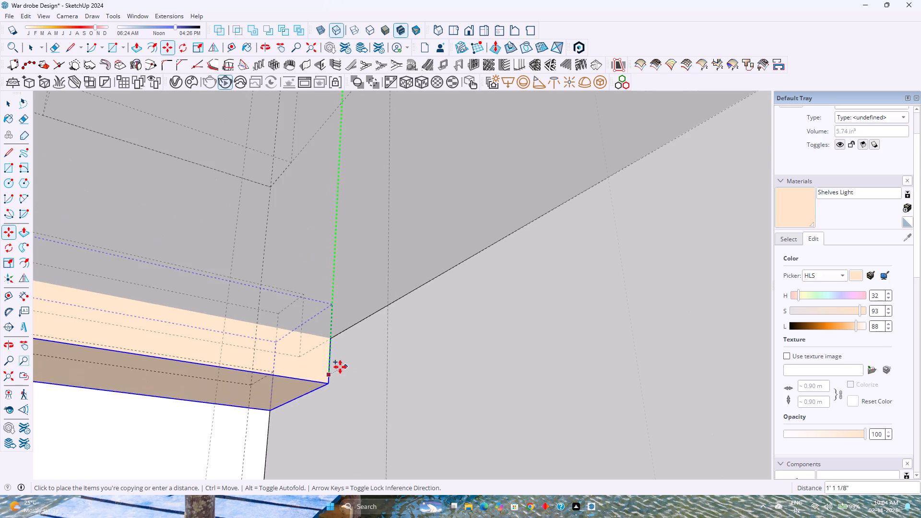
key(Left)
scroll(285, 369, up, 9)
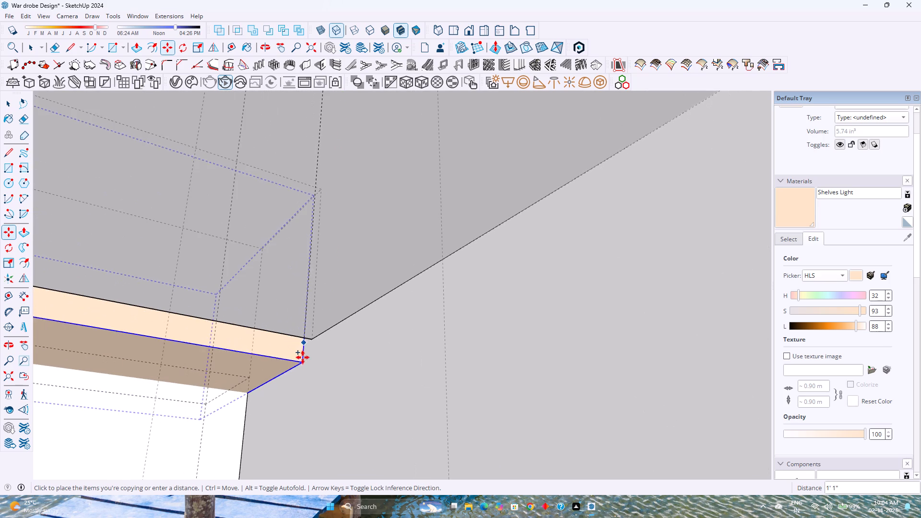
click(311, 339)
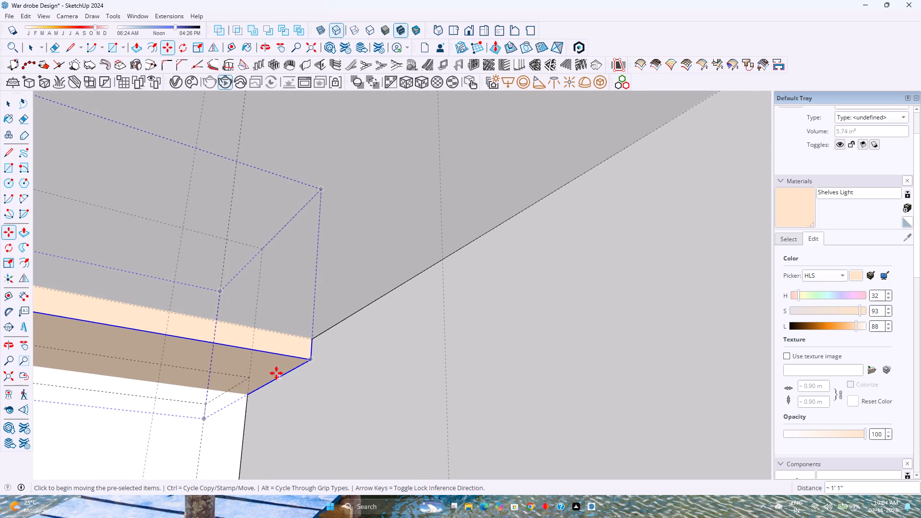
Turn off the dashed back-edge display and fit the whole model in view.
key(k)
key(space)
scroll(274, 373, down, 4)
middle_drag(272, 374, 339, 342)
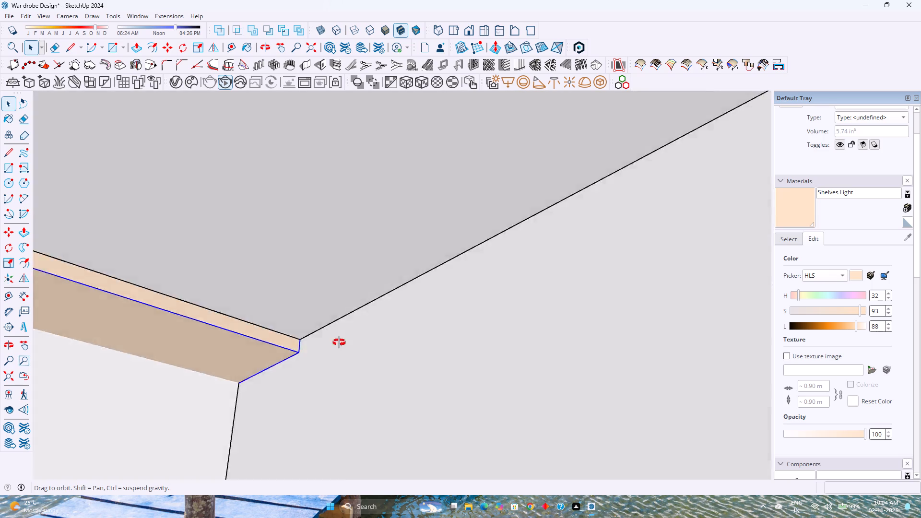
middle_drag(339, 342, 505, 321)
middle_click(505, 321)
middle_click(505, 321)
scroll(204, 279, down, 3)
scroll(83, 314, down, 3)
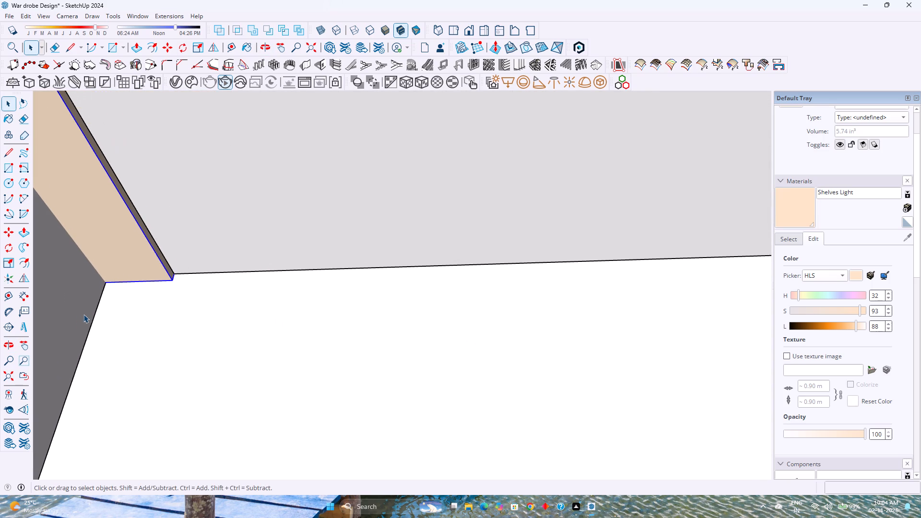
scroll(70, 311, down, 15)
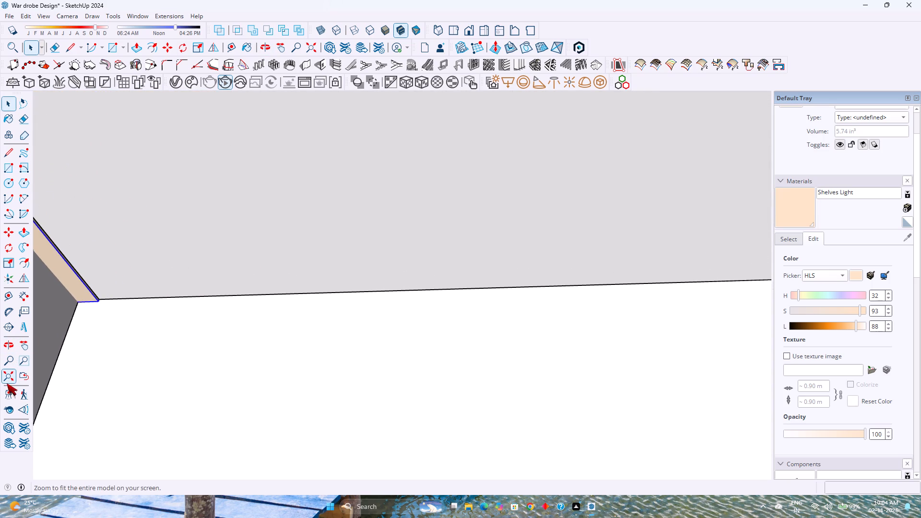
click(7, 383)
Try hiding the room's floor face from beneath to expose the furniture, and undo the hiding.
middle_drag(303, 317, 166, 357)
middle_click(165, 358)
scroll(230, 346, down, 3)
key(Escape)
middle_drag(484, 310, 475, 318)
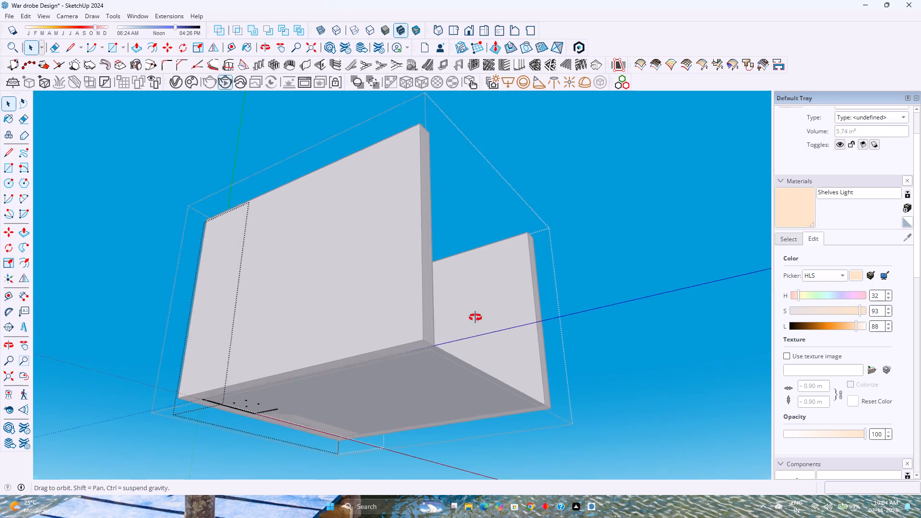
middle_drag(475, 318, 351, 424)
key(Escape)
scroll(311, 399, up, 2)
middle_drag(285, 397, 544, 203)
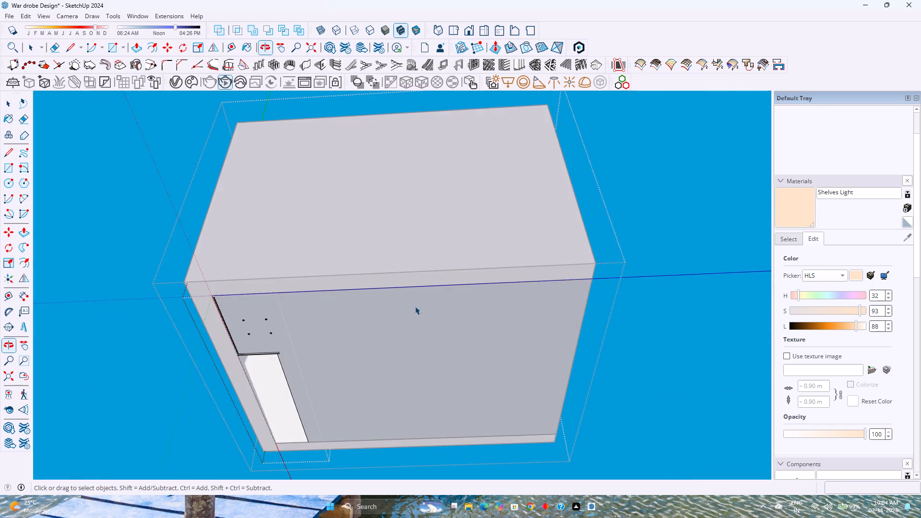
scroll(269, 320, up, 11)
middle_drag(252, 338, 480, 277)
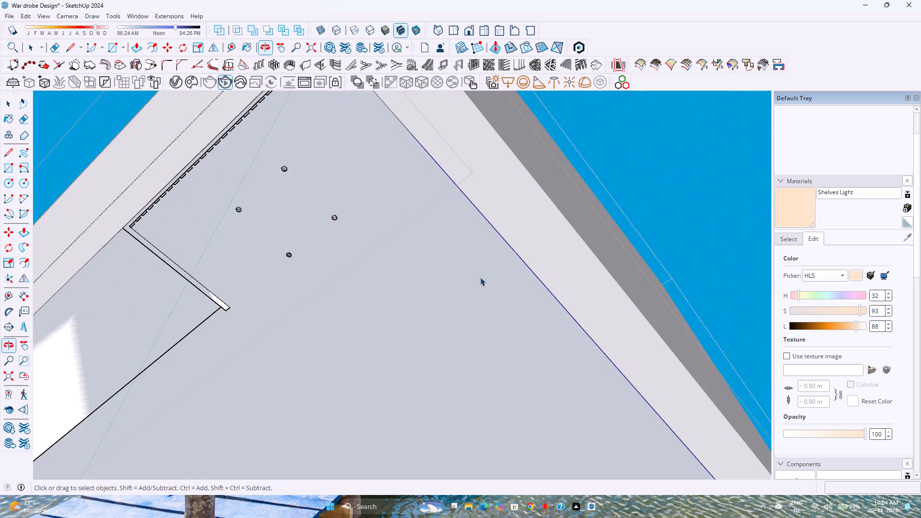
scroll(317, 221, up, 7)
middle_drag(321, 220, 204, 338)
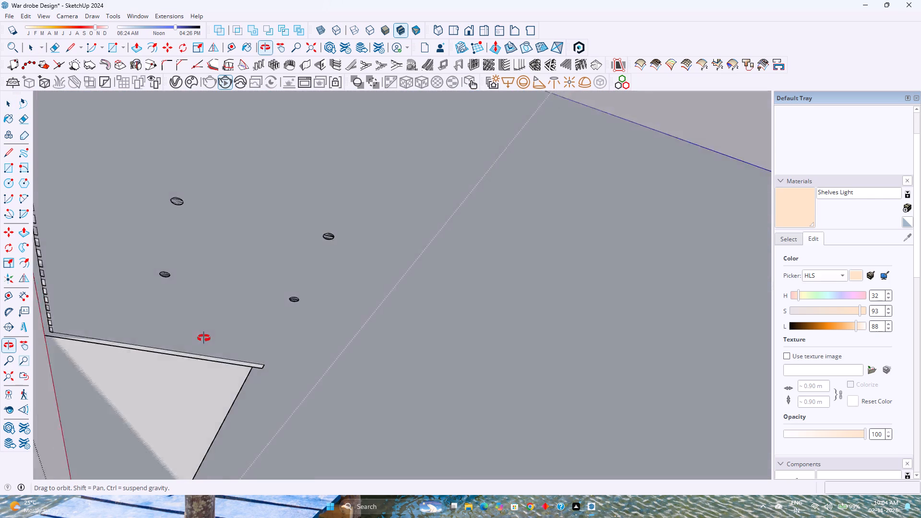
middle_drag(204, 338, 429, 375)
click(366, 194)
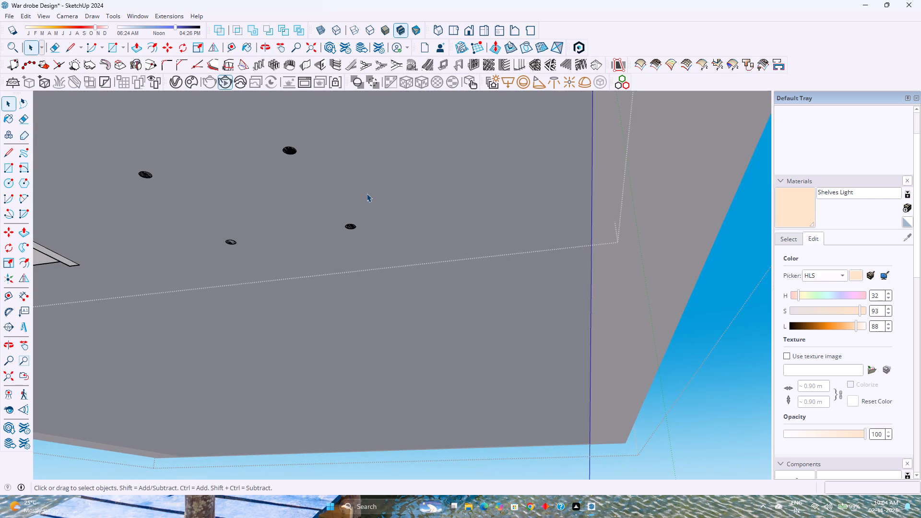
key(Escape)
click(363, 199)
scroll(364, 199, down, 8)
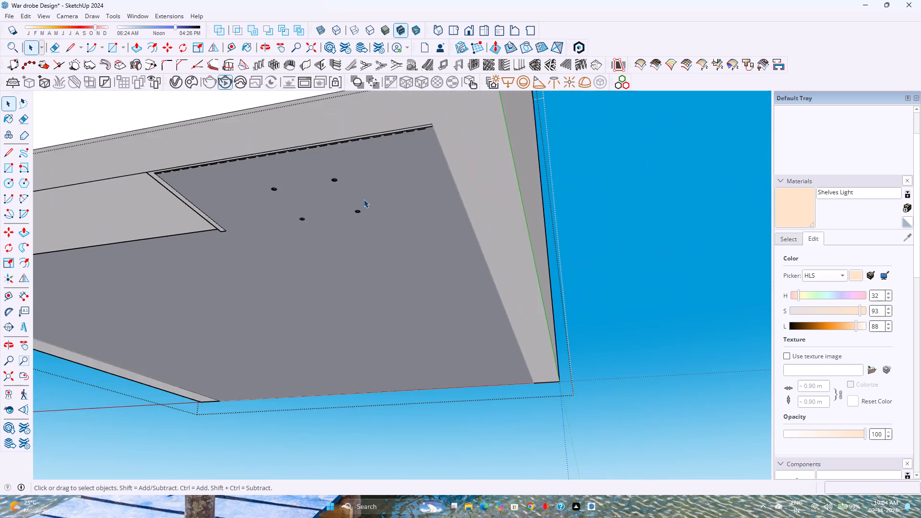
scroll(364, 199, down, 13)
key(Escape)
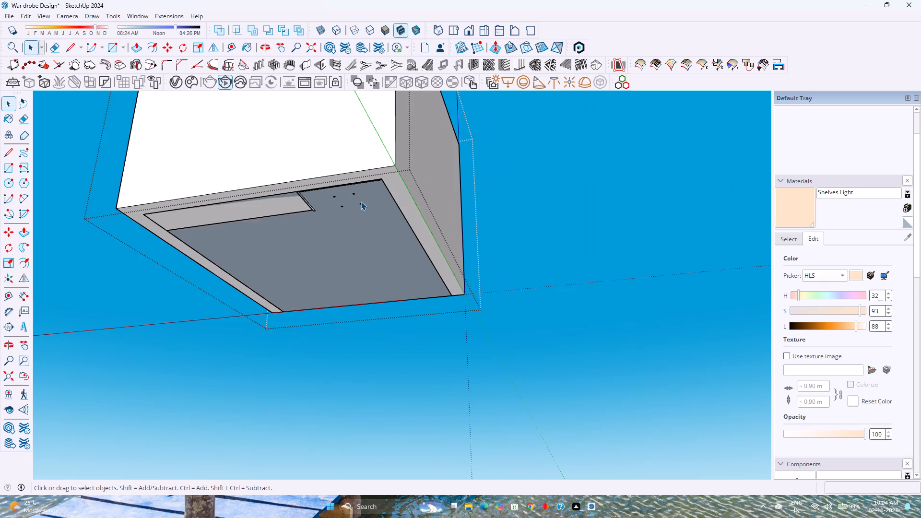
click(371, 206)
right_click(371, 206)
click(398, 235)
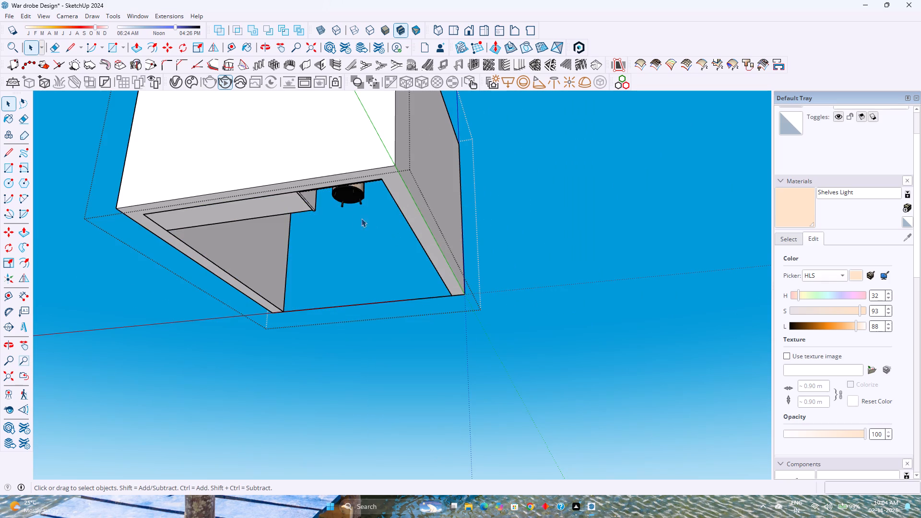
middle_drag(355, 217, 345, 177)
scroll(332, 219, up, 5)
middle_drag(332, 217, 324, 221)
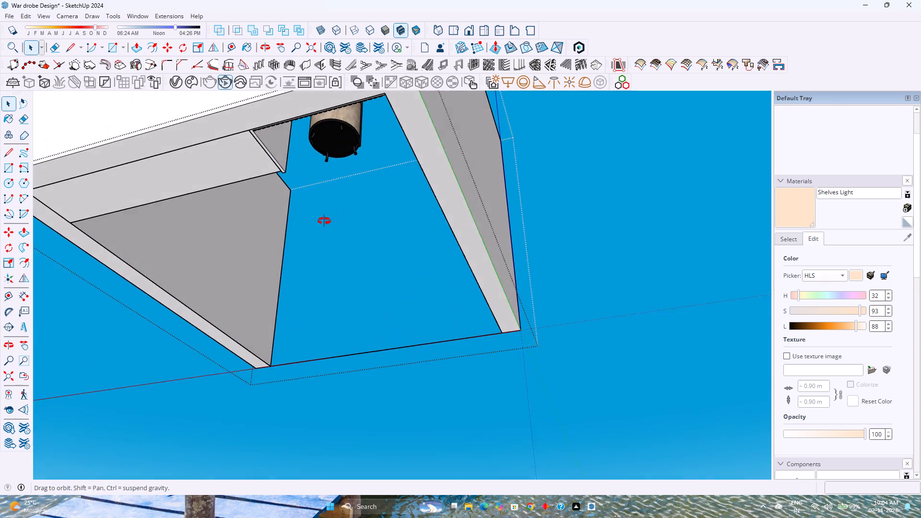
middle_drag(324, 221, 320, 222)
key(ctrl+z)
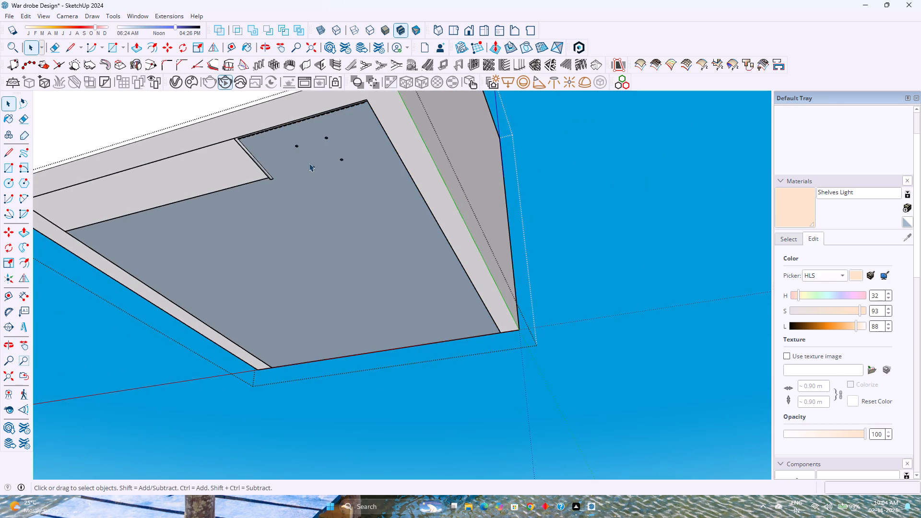
Return from beneath the floor to an overall view of the wardrobe and dressing unit through the room's open front.
scroll(311, 150, up, 10)
middle_drag(373, 161, 208, 251)
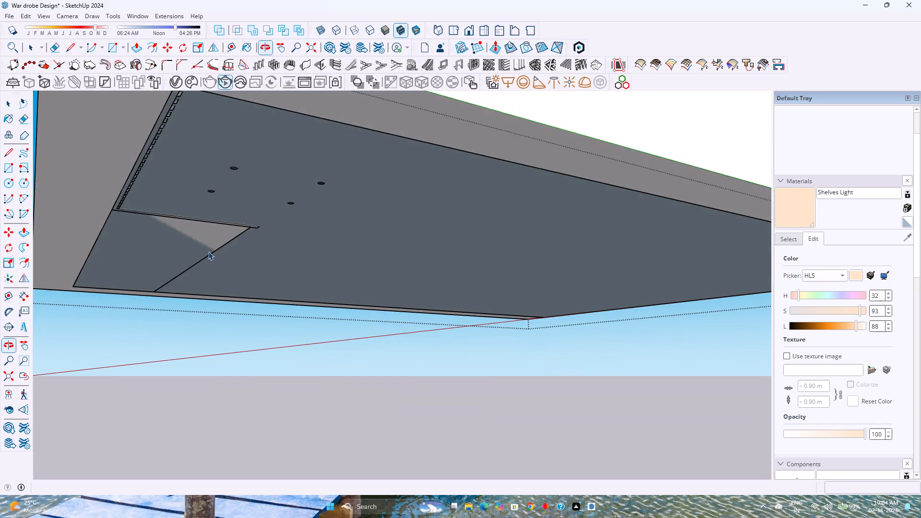
scroll(208, 251, down, 8)
scroll(341, 248, down, 1)
middle_drag(341, 248, 120, 335)
middle_click(119, 336)
scroll(193, 311, down, 4)
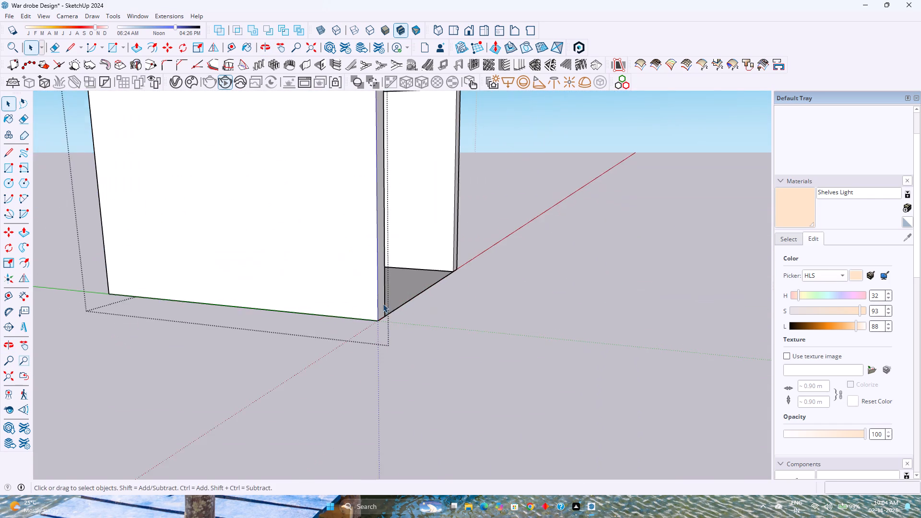
middle_drag(382, 304, 377, 306)
middle_drag(368, 310, 35, 388)
scroll(226, 324, down, 7)
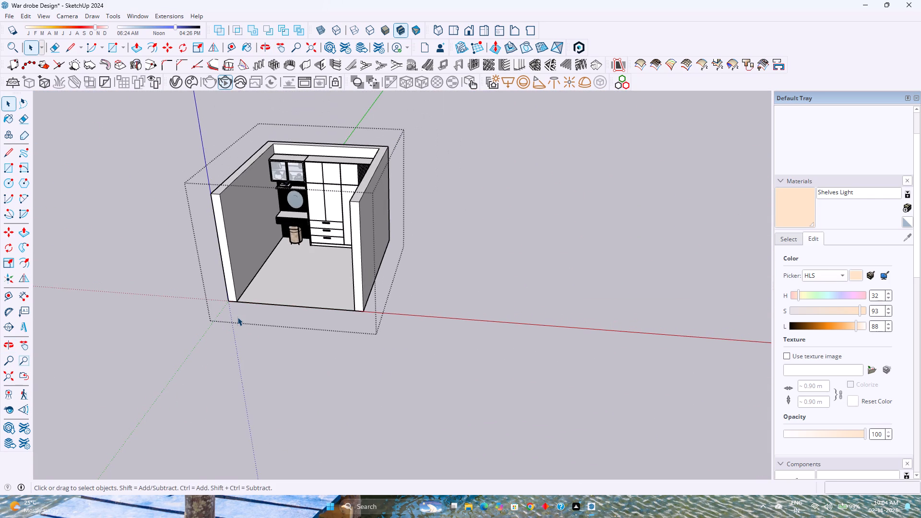
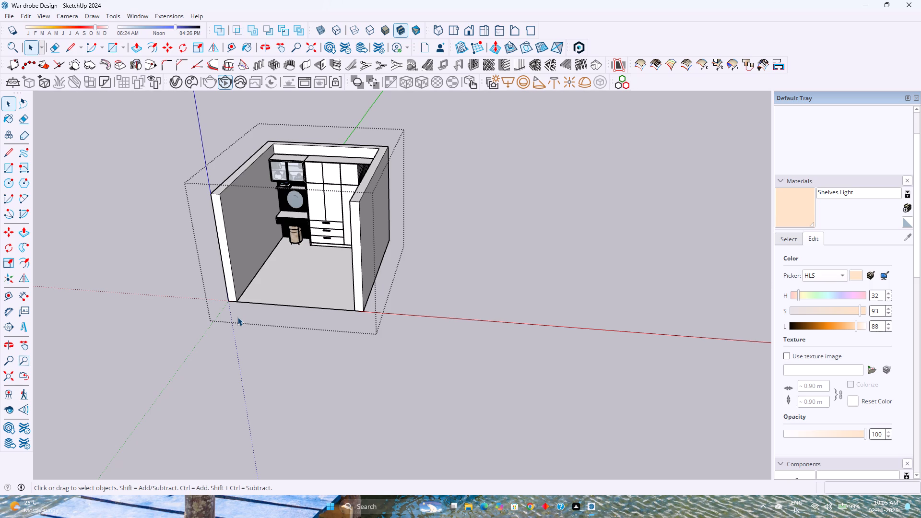
Examine the wardrobe and dressing unit up close inside the room, from above and from an eye-level front view.
scroll(253, 267, up, 3)
shift+middle_drag(257, 278, 249, 367)
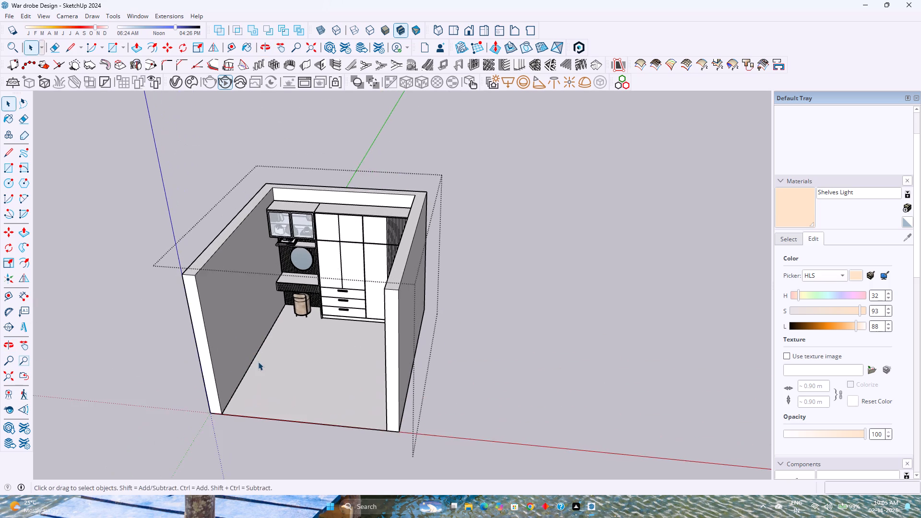
middle_click(259, 362)
middle_drag(260, 359, 354, 289)
middle_click(354, 289)
scroll(330, 313, up, 5)
middle_drag(337, 321, 215, 323)
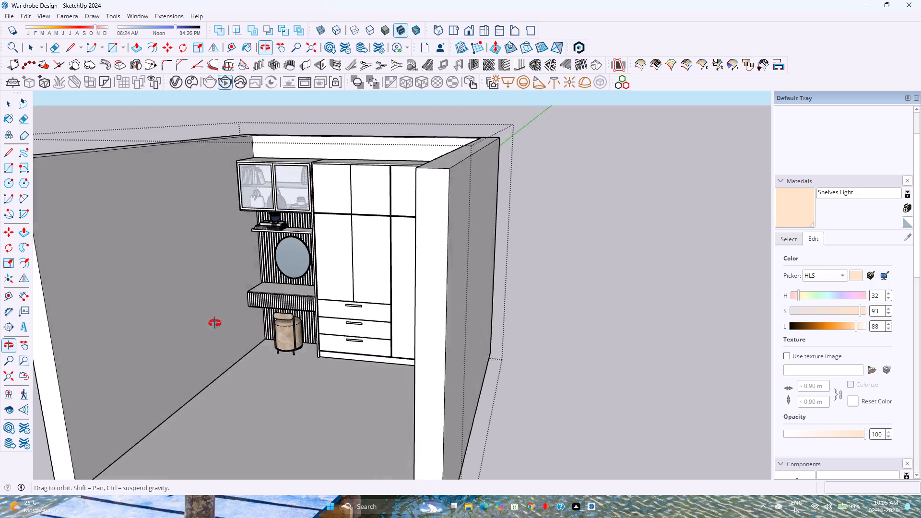
middle_drag(215, 323, 314, 259)
middle_drag(319, 258, 352, 252)
middle_click(352, 252)
scroll(357, 291, up, 4)
middle_drag(358, 293, 330, 417)
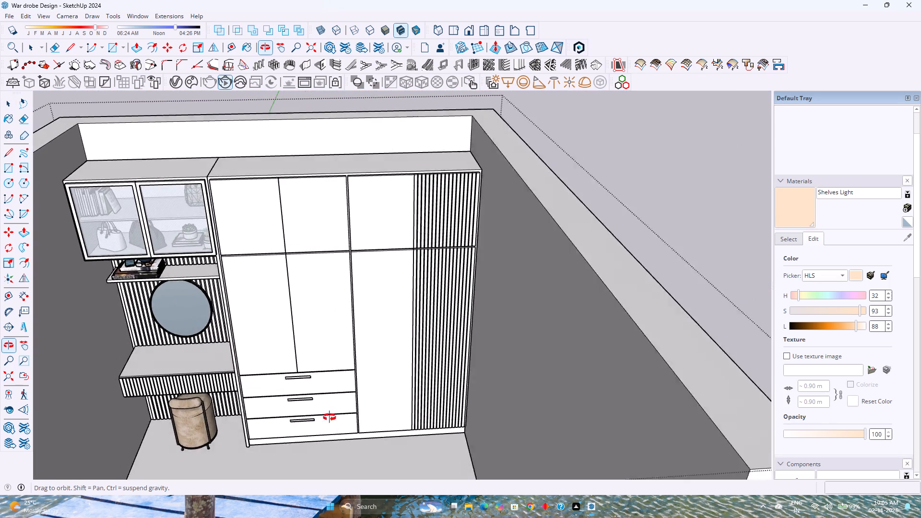
middle_drag(330, 417, 354, 321)
middle_click(354, 321)
scroll(334, 317, down, 2)
scroll(333, 317, up, 3)
scroll(329, 317, down, 3)
scroll(329, 317, up, 3)
scroll(316, 313, down, 4)
scroll(314, 312, up, 3)
scroll(310, 312, down, 4)
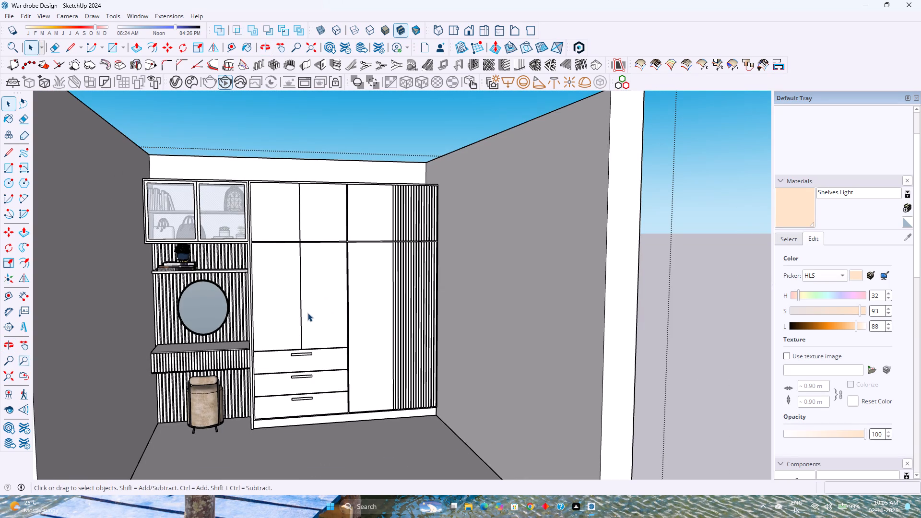
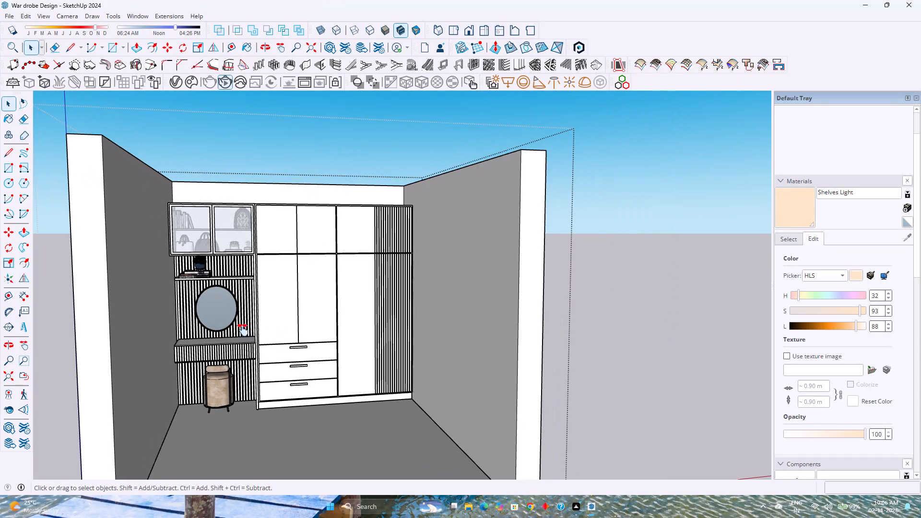
Examine the wardrobe and dressing unit from straight in front, both close up and with the full unit in view.
shift+middle_drag(241, 330, 334, 332)
scroll(322, 339, up, 7)
middle_drag(338, 361, 289, 334)
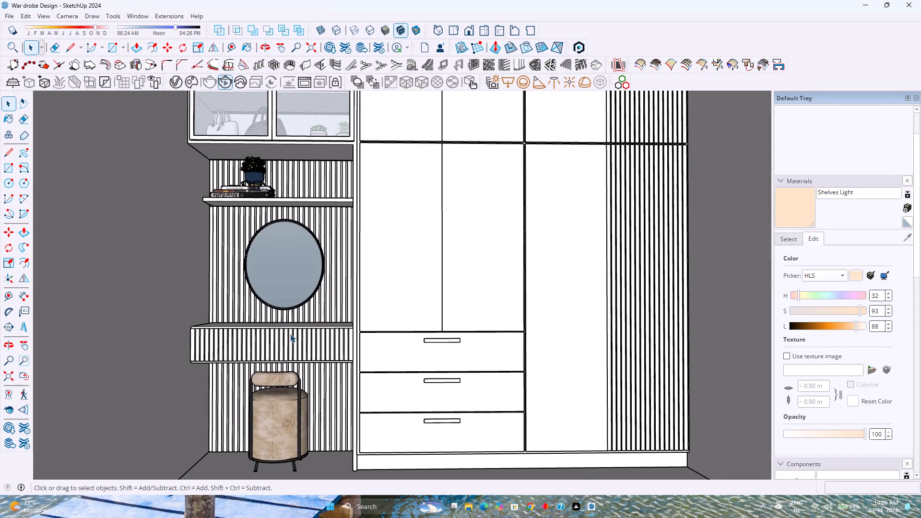
scroll(290, 334, down, 4)
scroll(290, 334, up, 3)
scroll(290, 334, down, 3)
scroll(290, 334, up, 3)
scroll(290, 334, down, 4)
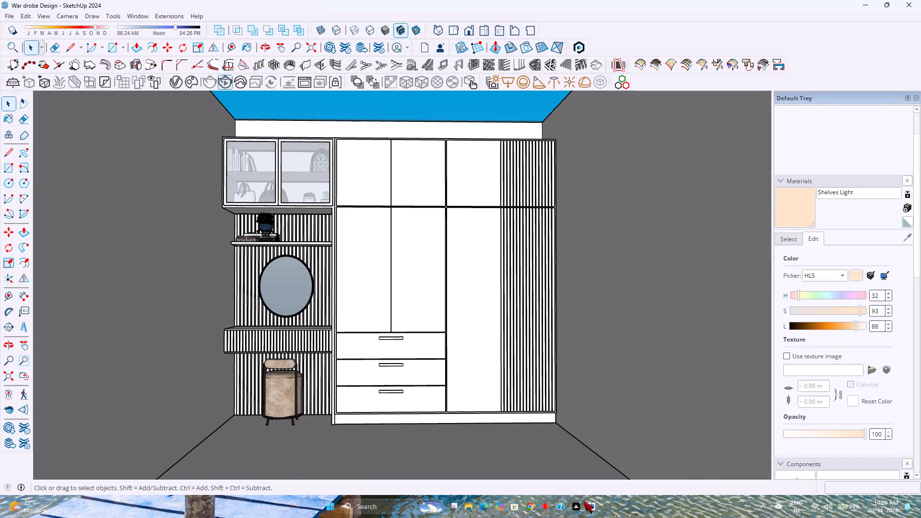
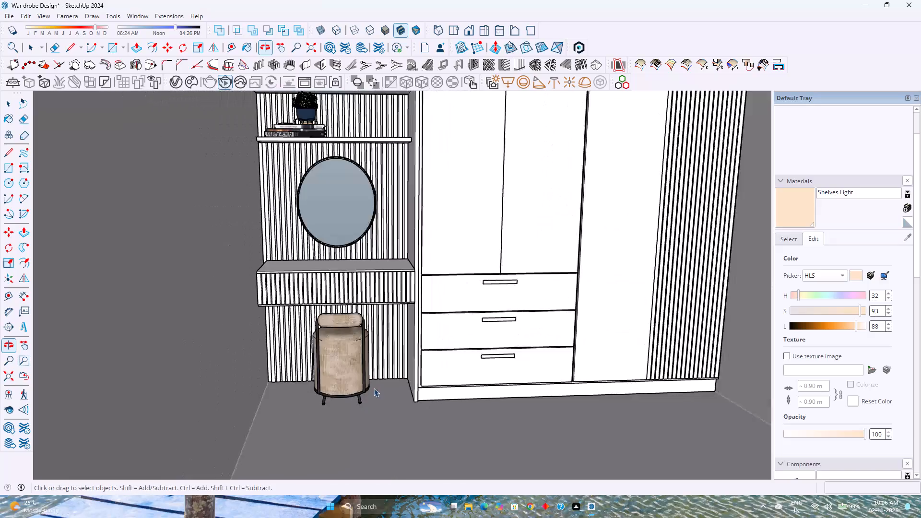
Examine the wardrobe unit and the surrounding room from the front, from above and from outside at floor level.
scroll(373, 386, down, 3)
shift+middle_drag(432, 360, 286, 412)
shift+middle_click(286, 412)
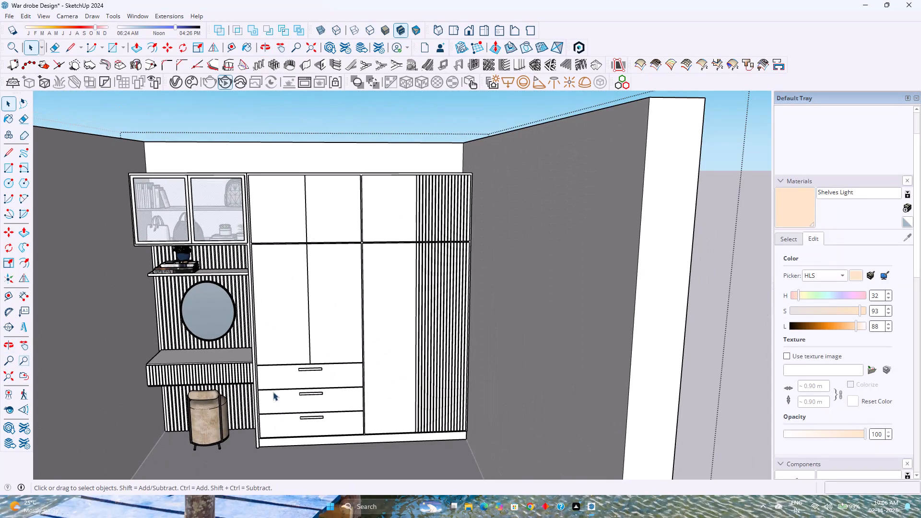
scroll(260, 318, up, 4)
scroll(260, 318, down, 2)
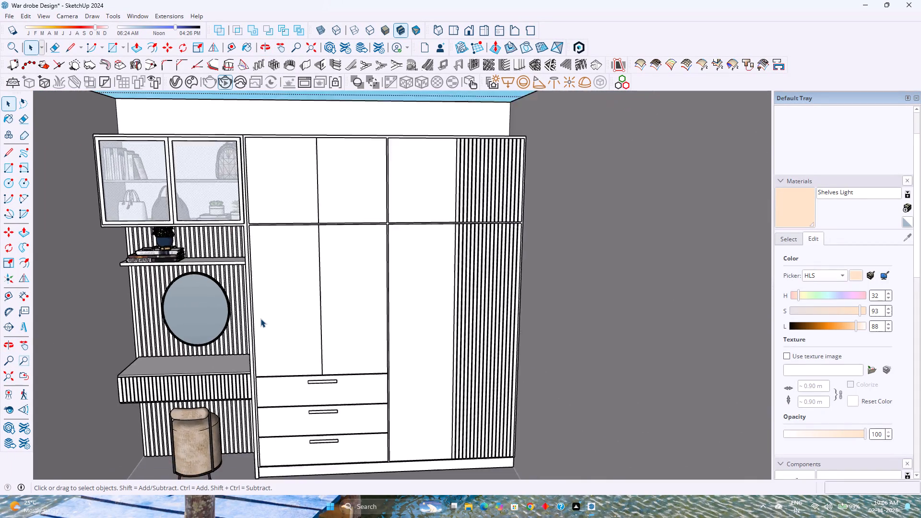
scroll(260, 318, down, 4)
middle_drag(260, 318, 248, 385)
middle_drag(248, 385, 229, 375)
middle_click(283, 303)
scroll(310, 309, down, 2)
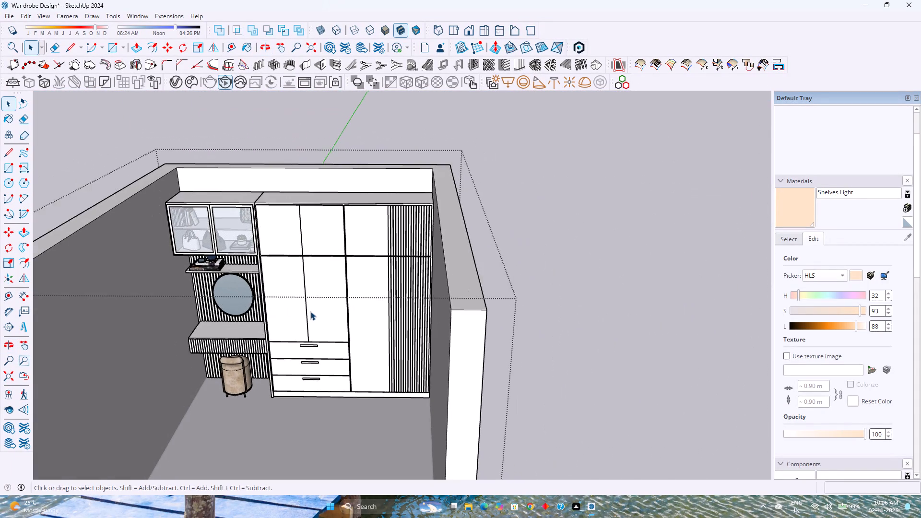
scroll(310, 311, down, 1)
scroll(366, 425, down, 2)
shift+middle_drag(381, 406, 379, 455)
scroll(366, 447, down, 1)
middle_drag(305, 417, 432, 350)
middle_click(432, 350)
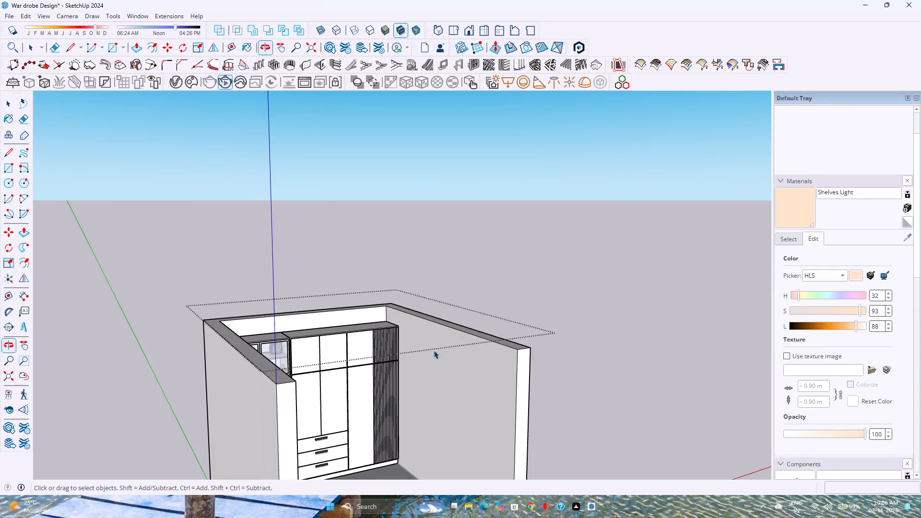
scroll(434, 350, down, 3)
shift+middle_drag(379, 455, 330, 388)
shift+middle_click(330, 388)
shift+middle_click(330, 388)
key(Escape)
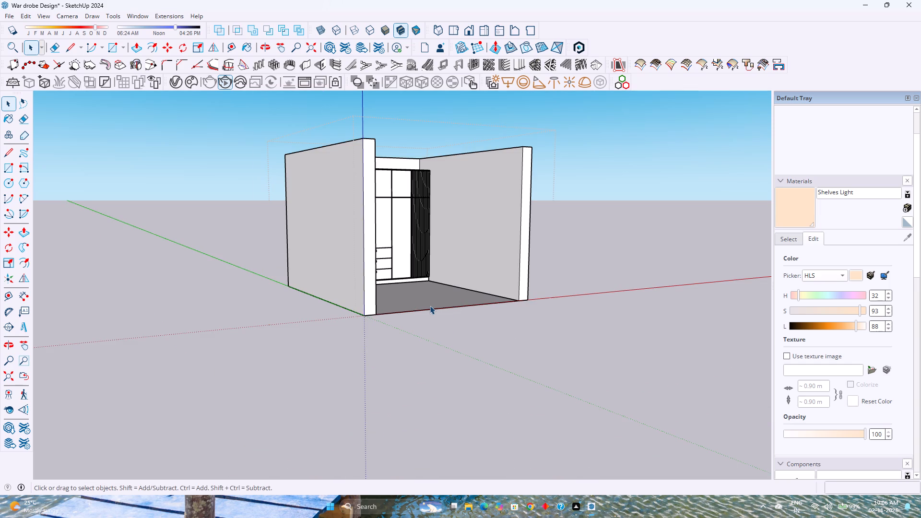
Make the room's floor face with its edges into its own group.
click(430, 306)
scroll(430, 306, up, 3)
middle_drag(430, 306, 370, 386)
triple_click(381, 349)
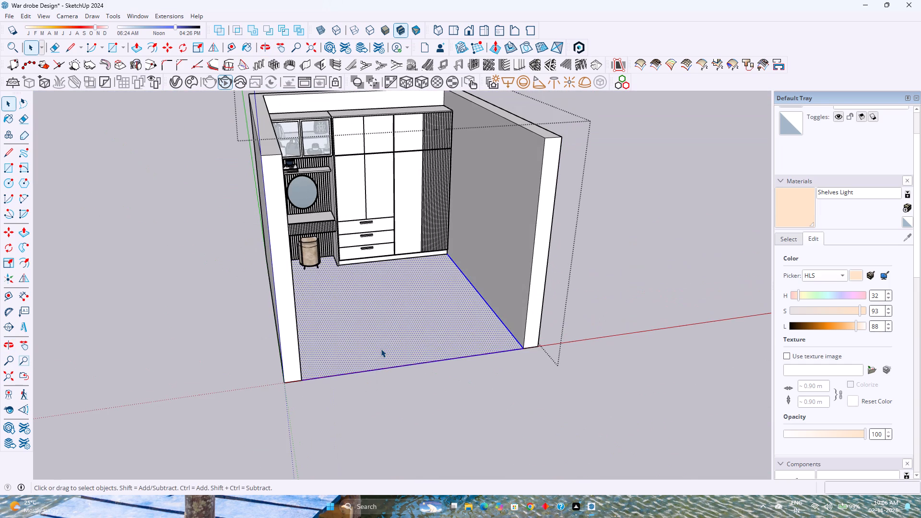
right_click(381, 349)
click(422, 175)
Open the floor group and push/pull the floor face 6" downward into a slab.
double_click(373, 326)
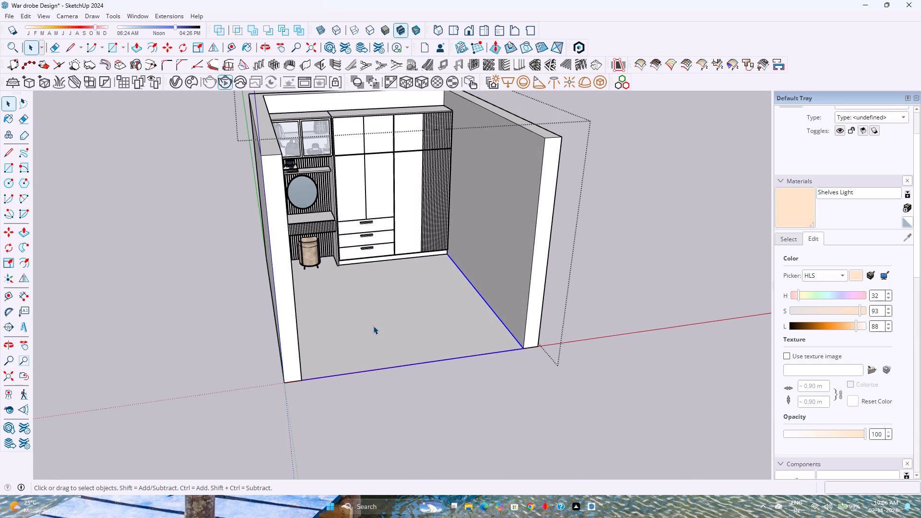
scroll(373, 326, up, 2)
key(p)
click(373, 326)
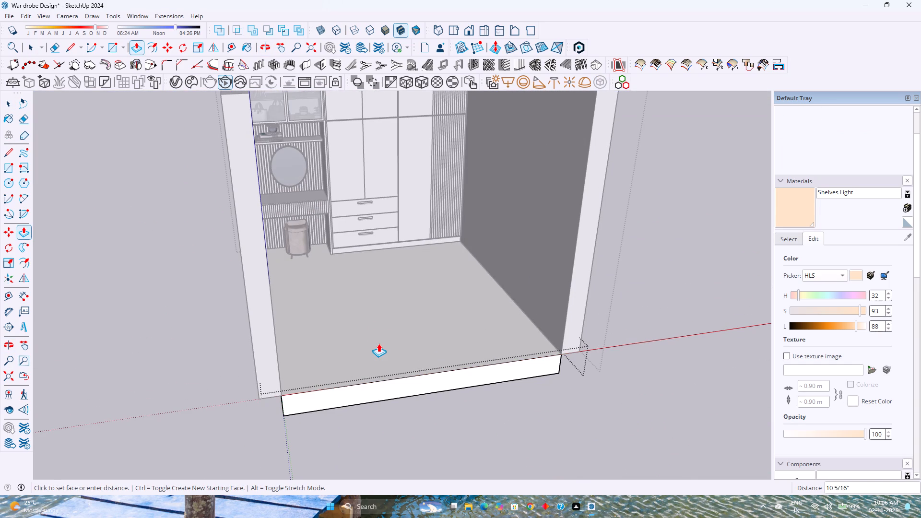
key(6)
key(Return)
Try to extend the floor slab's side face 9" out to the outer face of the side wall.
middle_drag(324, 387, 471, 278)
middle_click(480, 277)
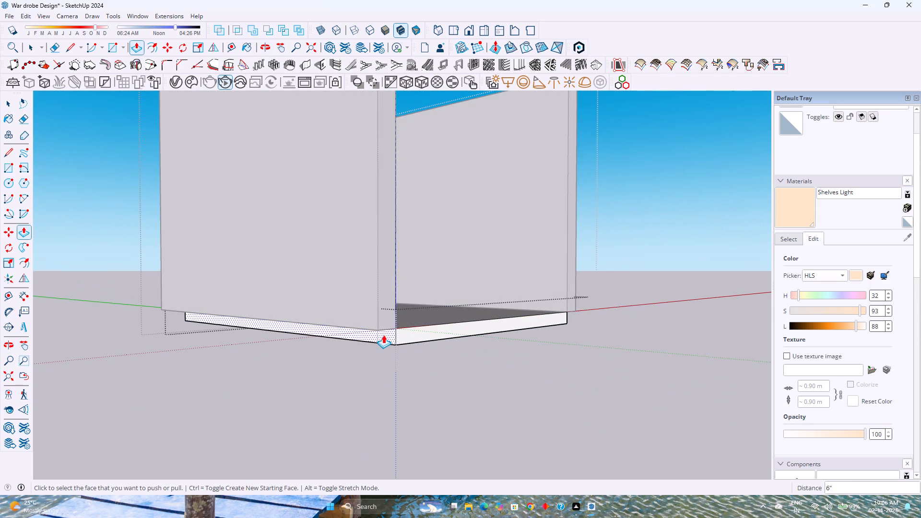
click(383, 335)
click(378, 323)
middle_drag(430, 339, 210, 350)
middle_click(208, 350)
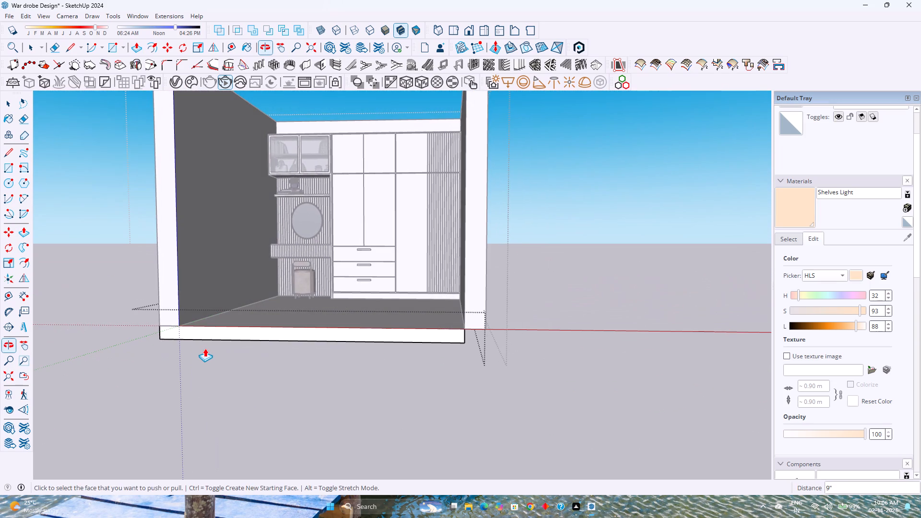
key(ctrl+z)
Extend both side faces of the floor slab out to the outer faces of the two side walls.
middle_drag(210, 343, 429, 299)
middle_click(429, 299)
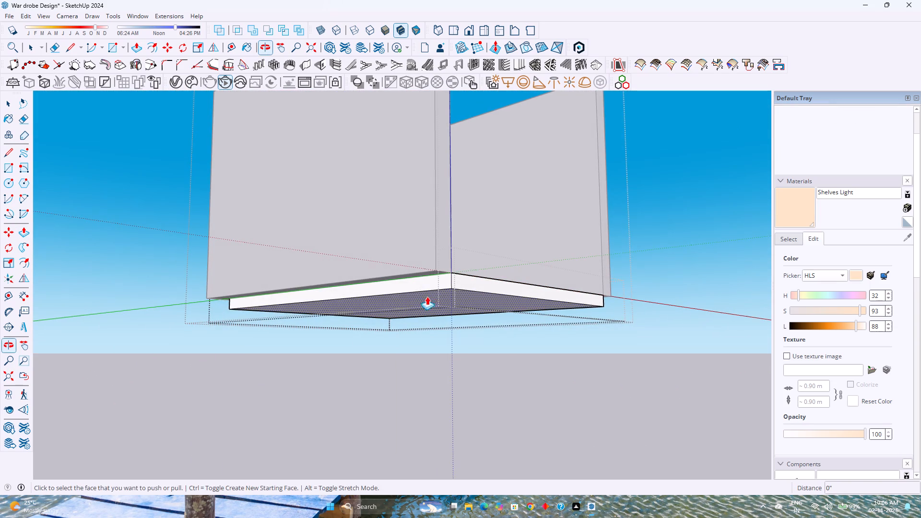
click(427, 285)
click(432, 266)
middle_drag(514, 317, 423, 329)
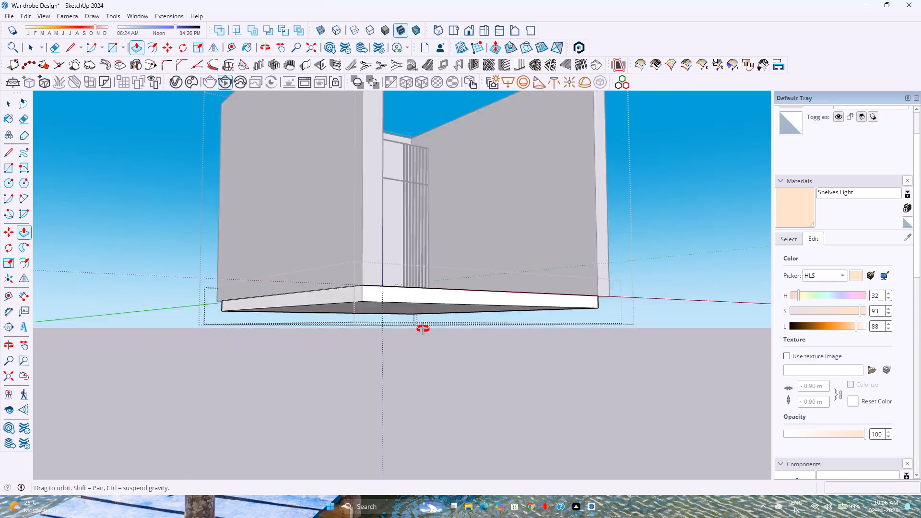
middle_drag(423, 329, 285, 332)
middle_drag(280, 333, 273, 334)
middle_drag(273, 334, 263, 336)
middle_drag(181, 344, 158, 347)
middle_click(156, 347)
scroll(474, 303, up, 4)
double_click(454, 306)
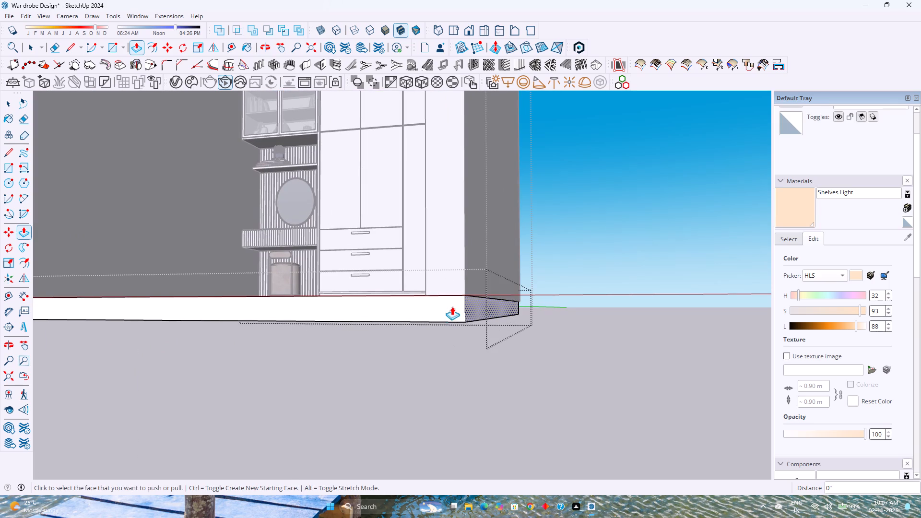
Extend the floor slab's rear face to the outer face of the back wall and close the floor group.
middle_drag(513, 320, 166, 342)
middle_drag(166, 342, 145, 344)
middle_drag(53, 351, 5, 358)
middle_drag(448, 287, 437, 283)
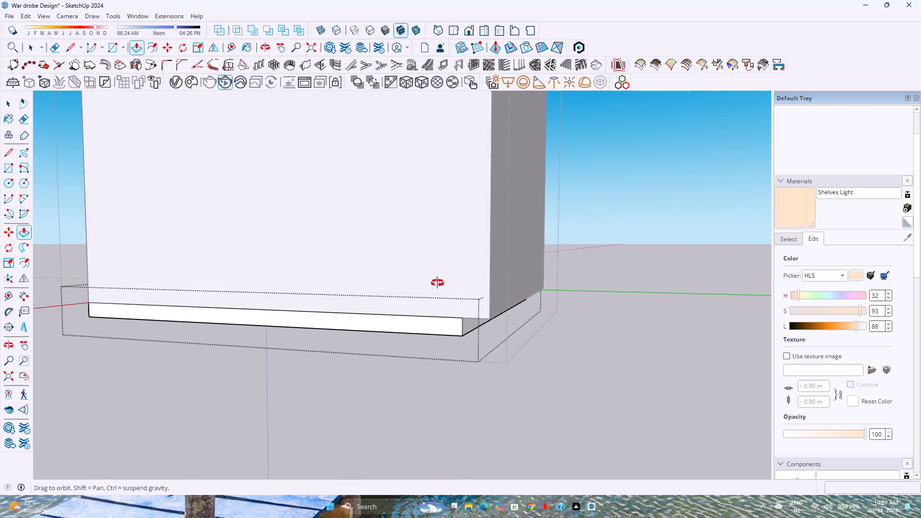
middle_drag(437, 283, 420, 294)
middle_click(335, 271)
middle_drag(472, 339, 440, 268)
middle_click(440, 268)
double_click(444, 263)
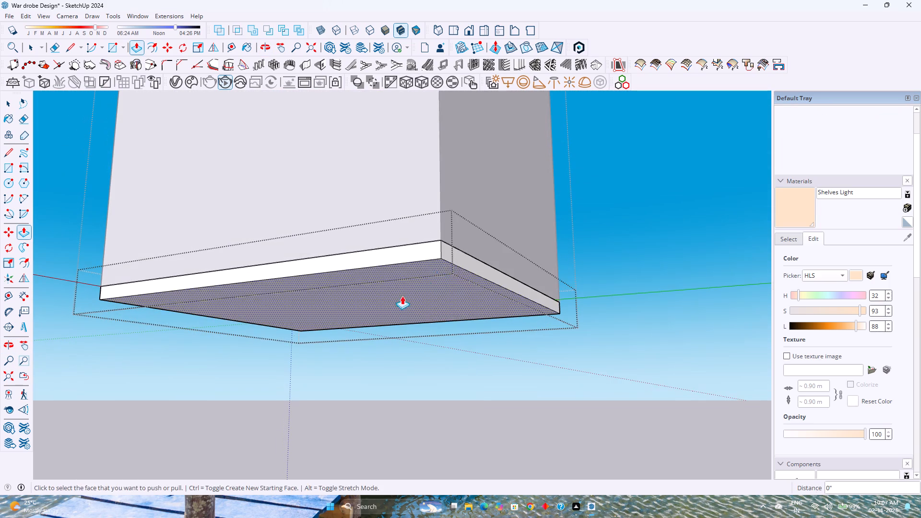
middle_drag(397, 300, 652, 367)
scroll(651, 365, down, 3)
key(space)
scroll(493, 363, down, 5)
key(Escape)
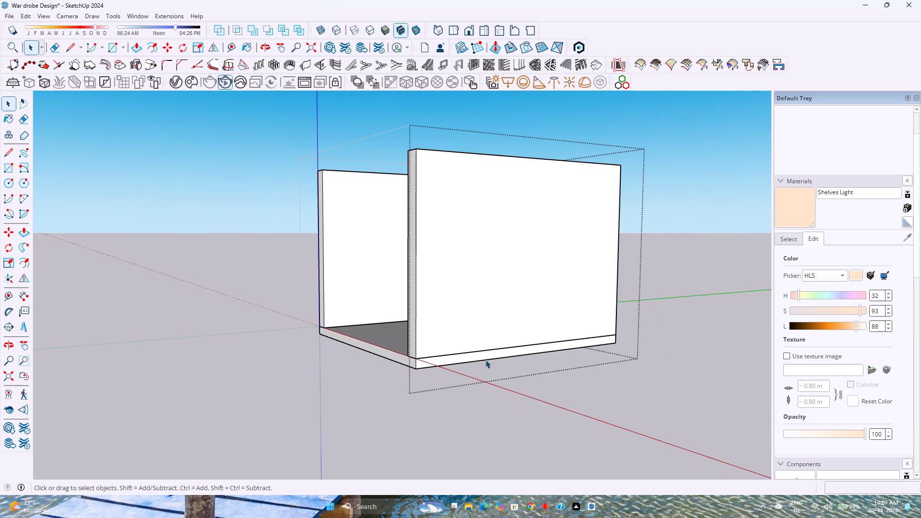
Examine the room shell and its floor slab from several outside angles and heights.
scroll(485, 360, down, 3)
middle_drag(411, 360, 622, 433)
scroll(517, 366, up, 3)
shift+middle_drag(519, 367, 575, 484)
shift+middle_click(575, 484)
scroll(462, 413, up, 2)
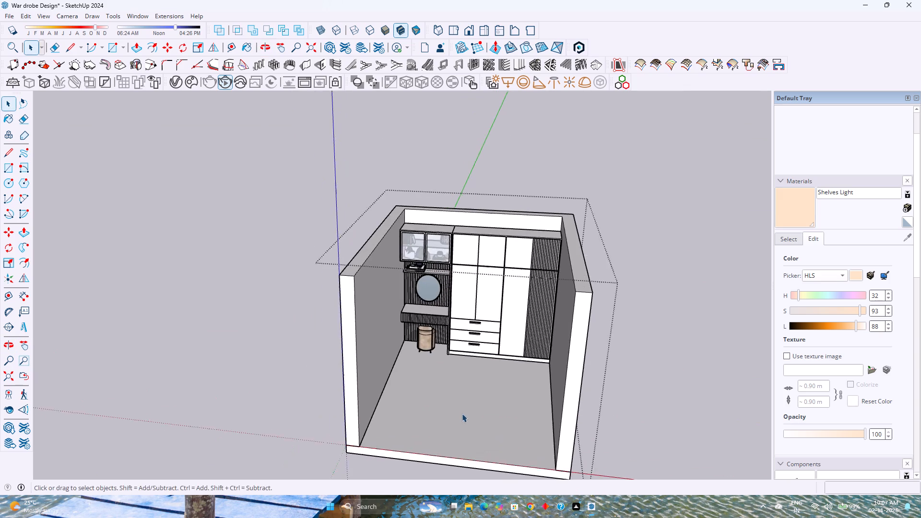
middle_drag(462, 413, 434, 358)
scroll(416, 360, up, 4)
scroll(418, 358, down, 7)
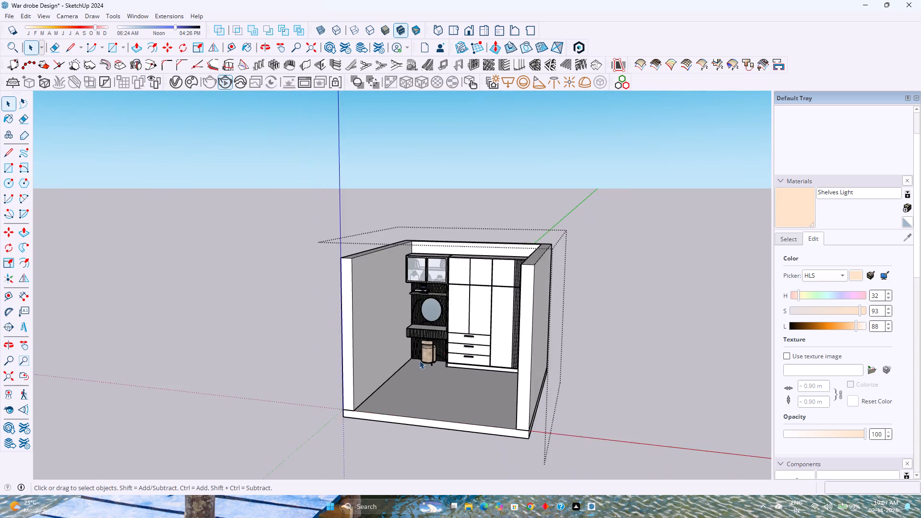
middle_drag(422, 361, 530, 322)
middle_drag(530, 322, 544, 333)
middle_click(547, 335)
middle_click(540, 386)
middle_click(538, 389)
middle_click(534, 393)
middle_drag(531, 395, 524, 398)
shift+middle_drag(490, 377, 438, 411)
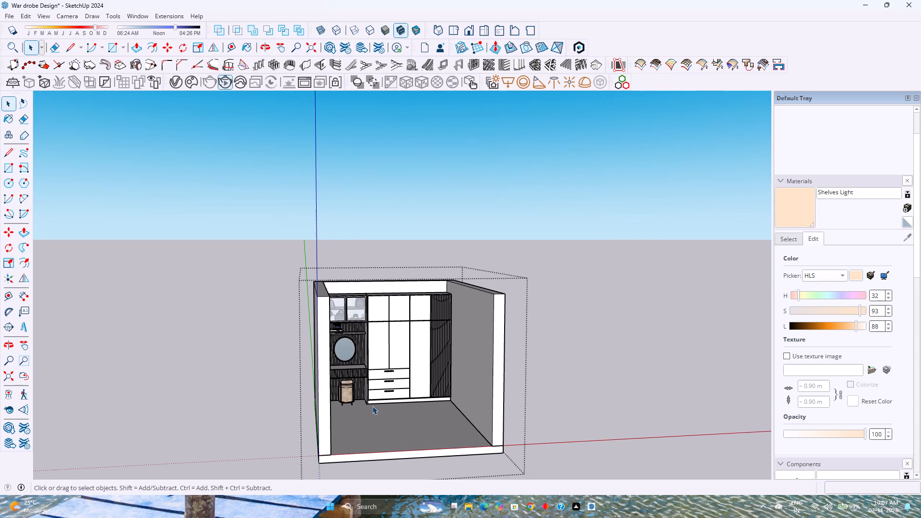
Frame the full wardrobe and dressing unit from straight in front and run a V-Ray interactive render.
scroll(368, 405, up, 2)
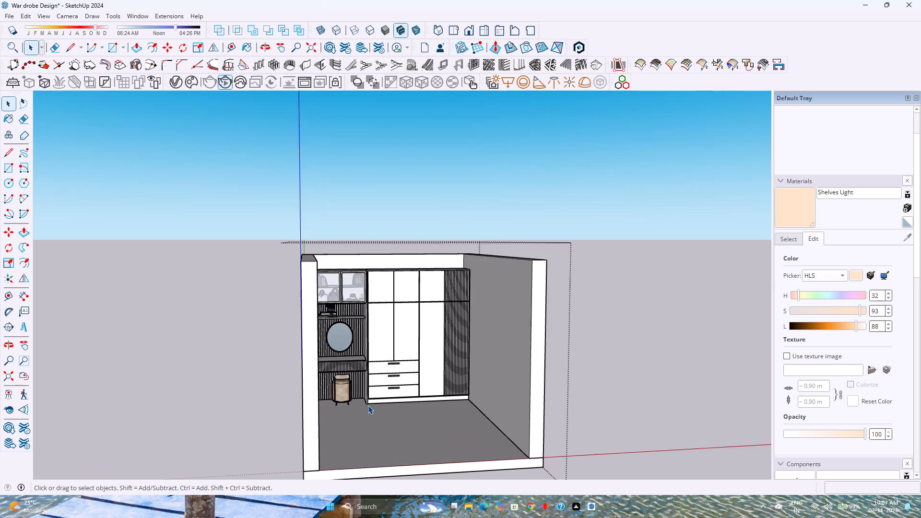
scroll(368, 405, up, 9)
shift+middle_drag(367, 405, 507, 517)
shift+middle_drag(568, 413, 557, 413)
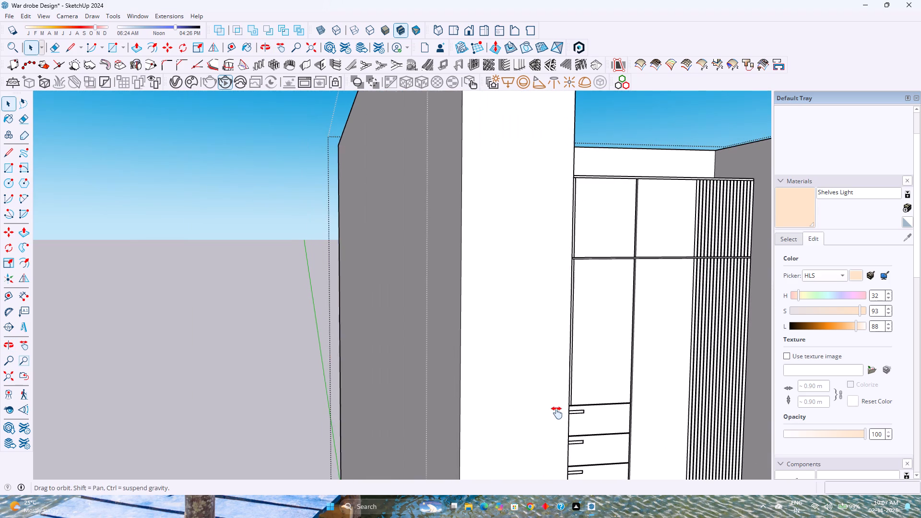
shift+middle_drag(557, 413, 354, 419)
scroll(368, 406, down, 3)
middle_drag(458, 417, 403, 391)
middle_click(402, 391)
scroll(399, 386, down, 2)
shift+middle_drag(422, 400, 388, 323)
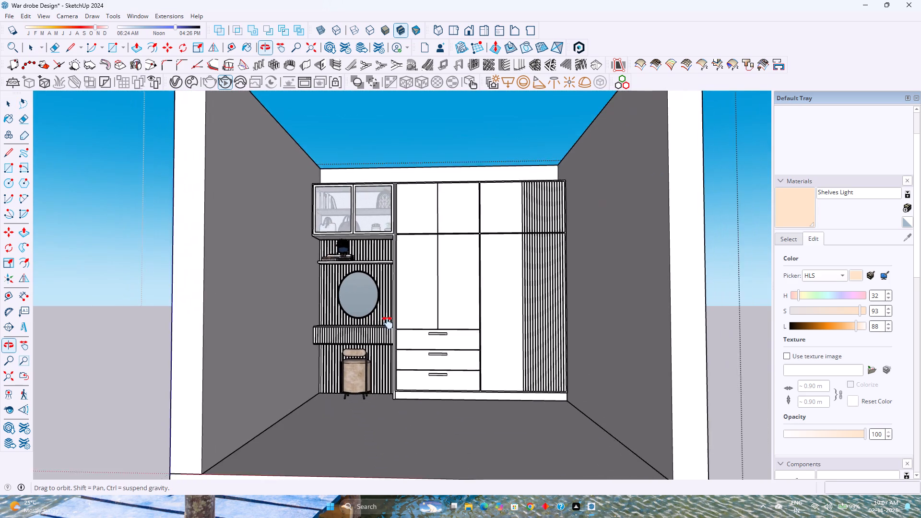
shift+middle_drag(388, 323, 376, 327)
shift+middle_drag(370, 332, 366, 340)
shift+middle_click(366, 340)
scroll(419, 340, up, 5)
shift+middle_drag(415, 345, 420, 376)
middle_drag(418, 376, 419, 376)
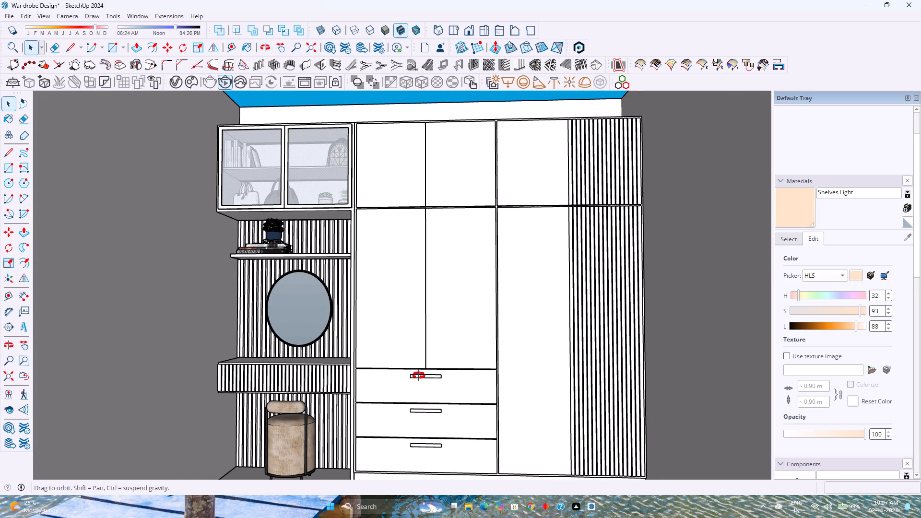
middle_drag(419, 376, 435, 368)
middle_click(435, 368)
shift+middle_drag(435, 366, 430, 346)
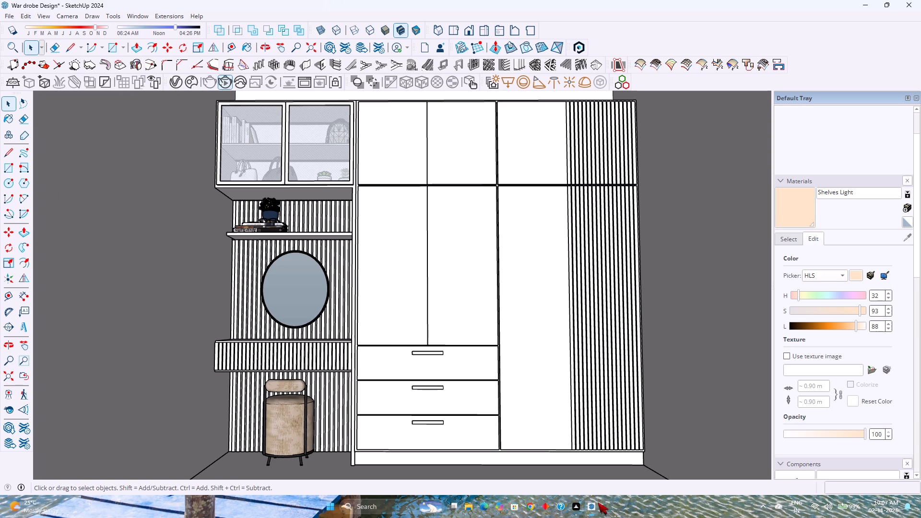
click(222, 87)
click(230, 82)
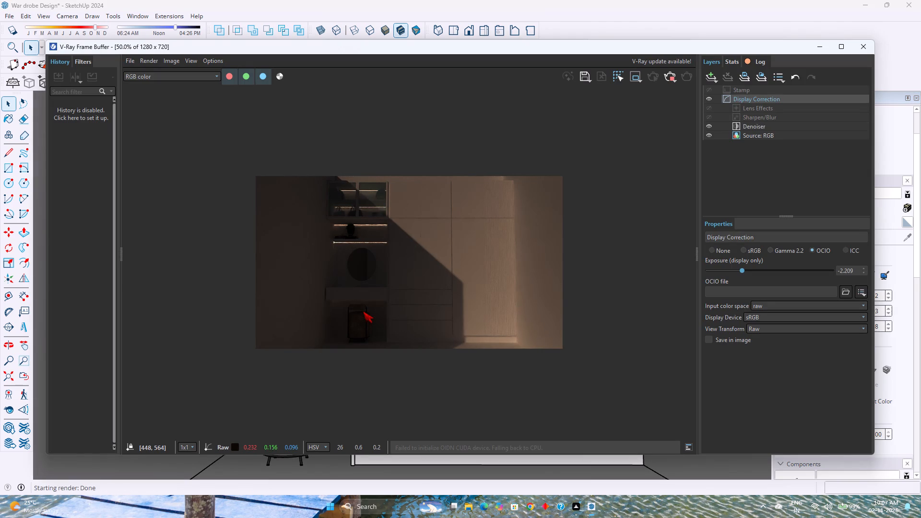
Shrink the V-Ray Frame Buffer window and examine the rendered shelf lighting up close and as a whole.
scroll(359, 311, up, 3)
scroll(359, 311, down, 3)
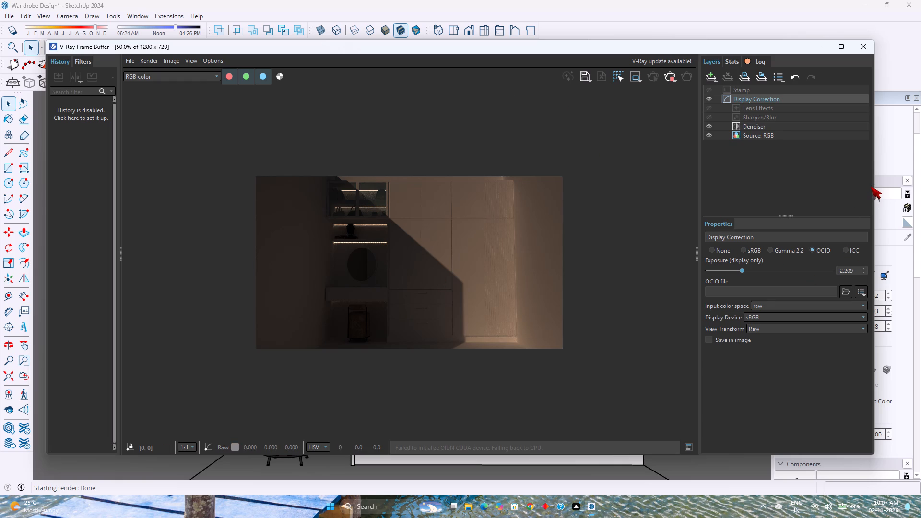
drag(874, 184, 668, 191)
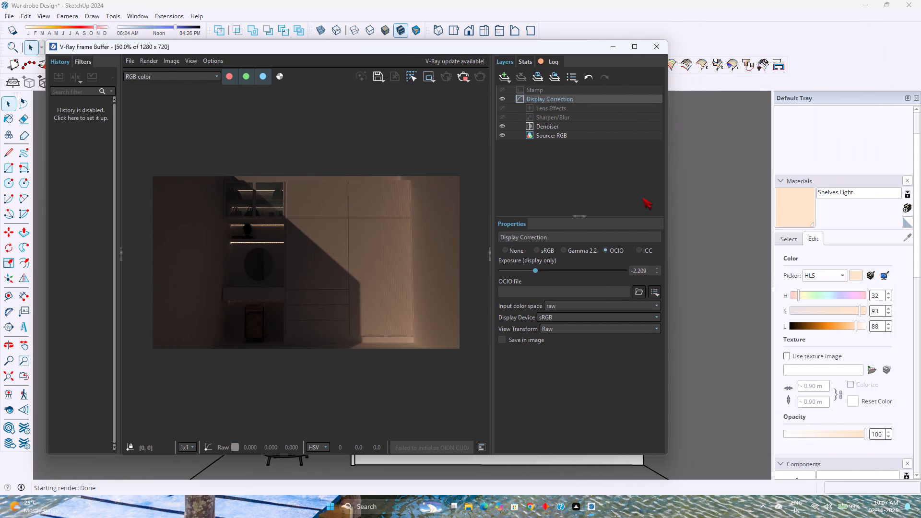
drag(341, 40, 341, 95)
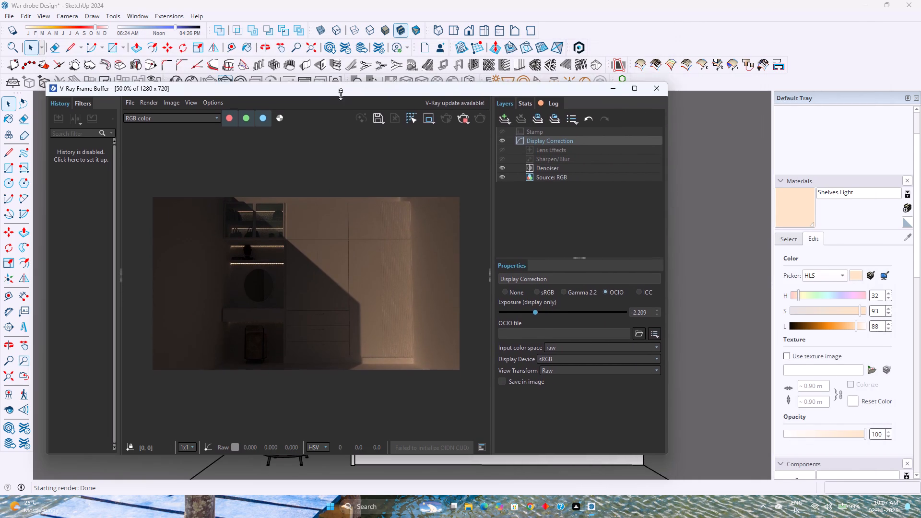
drag(341, 95, 346, 150)
scroll(293, 299, up, 1)
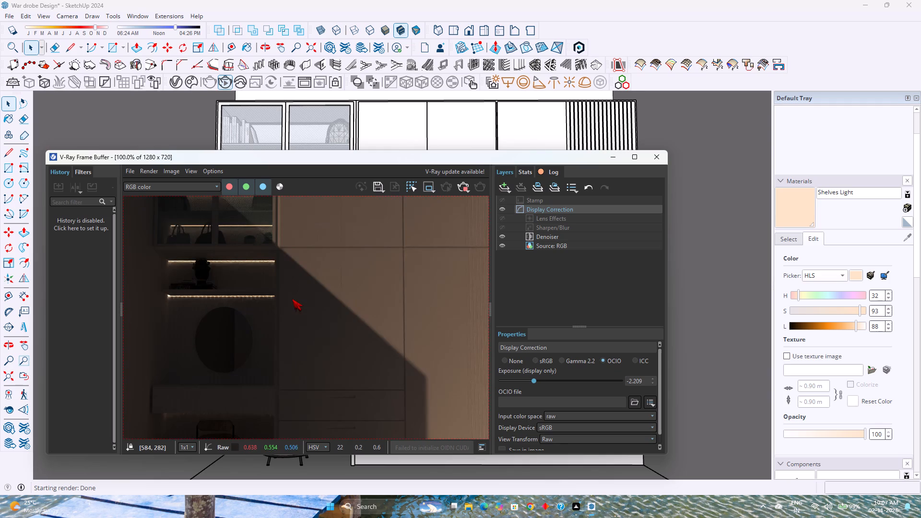
scroll(292, 299, down, 1)
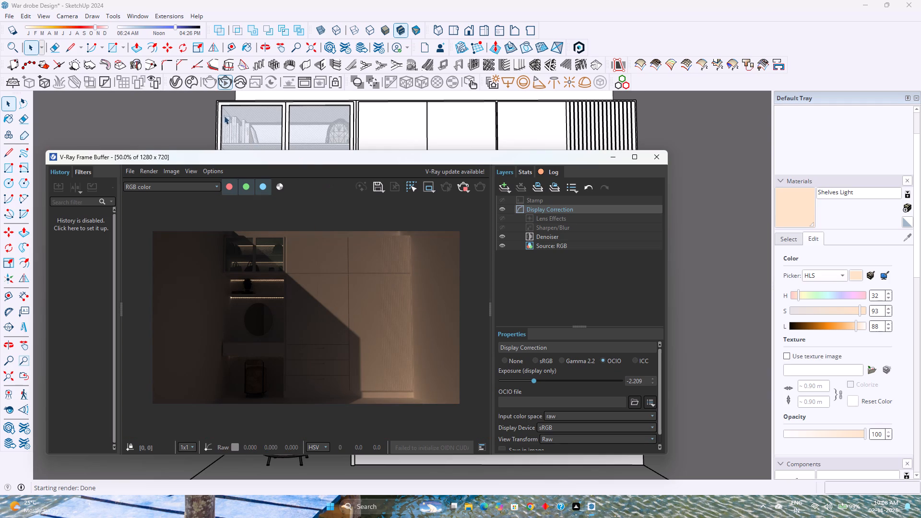
In the V-Ray Asset Editor, set the emissive intensity of the Shelves Light material to 100.
click(175, 82)
drag(462, 85, 466, 85)
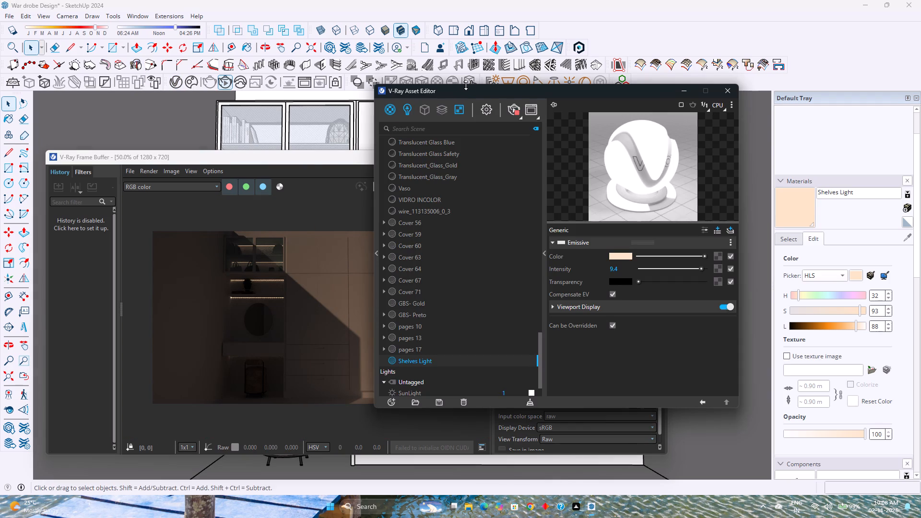
drag(466, 85, 520, 97)
drag(513, 95, 627, 116)
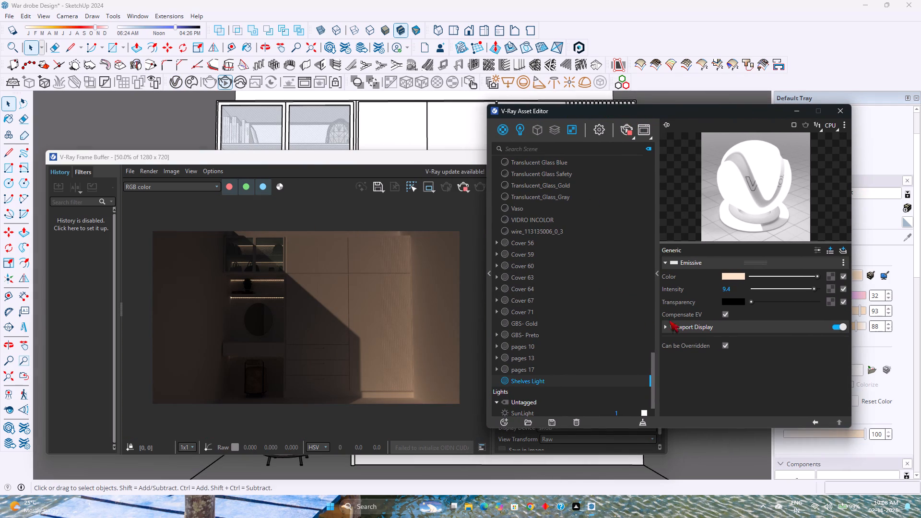
drag(815, 289, 833, 289)
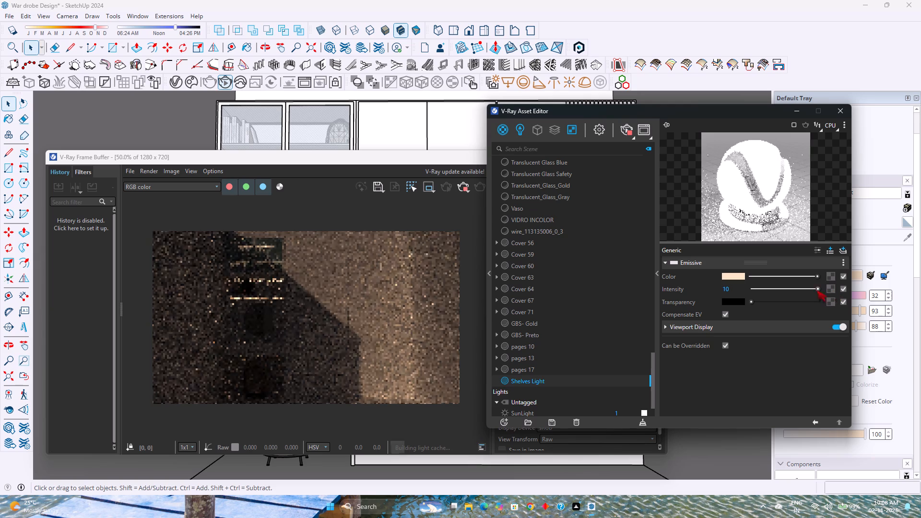
click(749, 289)
click(732, 292)
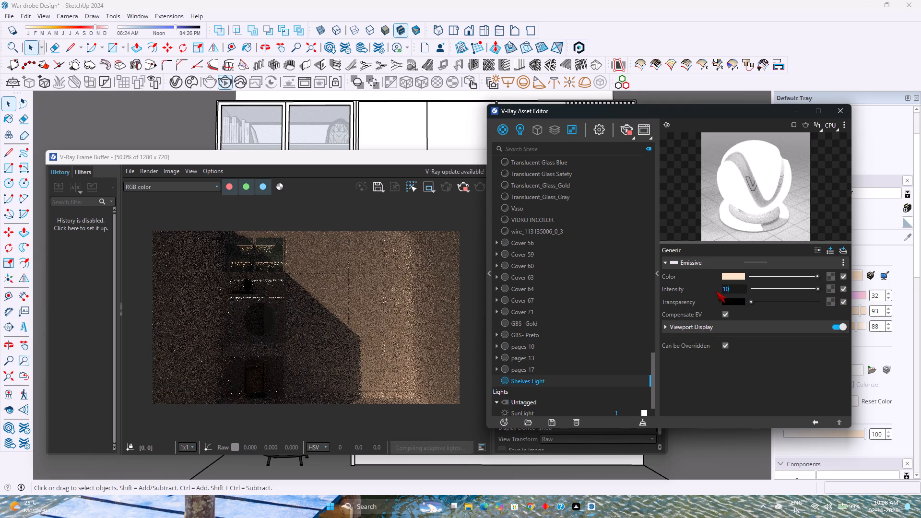
key(0)
key(Return)
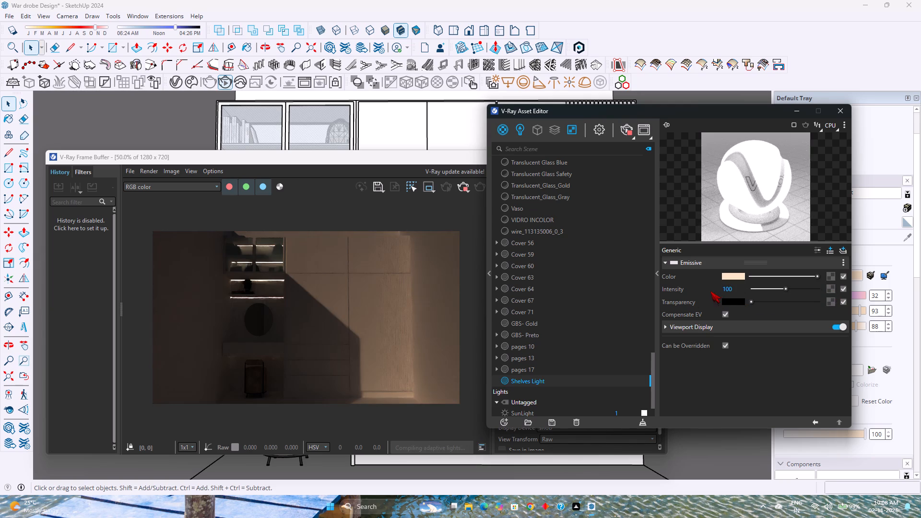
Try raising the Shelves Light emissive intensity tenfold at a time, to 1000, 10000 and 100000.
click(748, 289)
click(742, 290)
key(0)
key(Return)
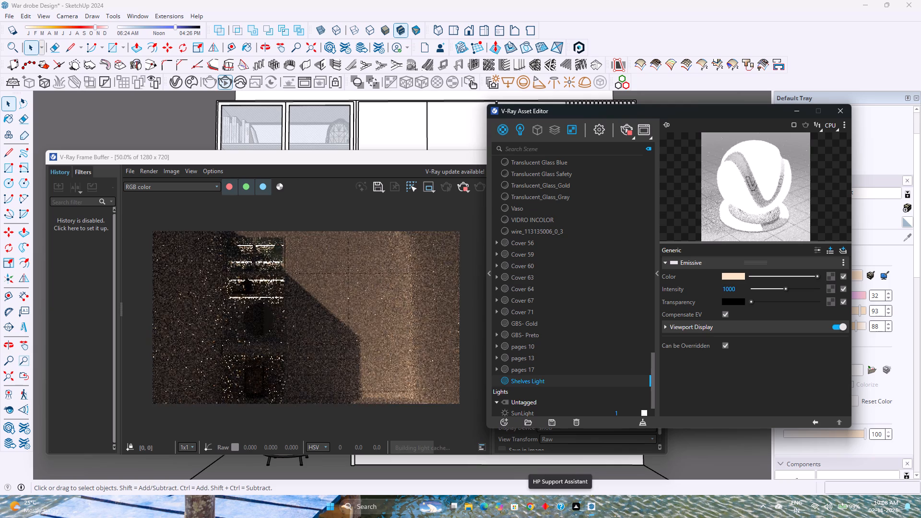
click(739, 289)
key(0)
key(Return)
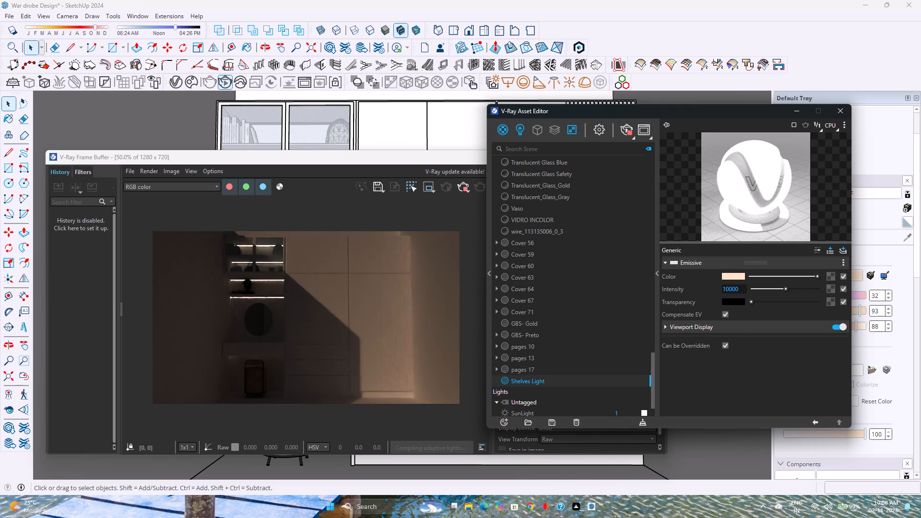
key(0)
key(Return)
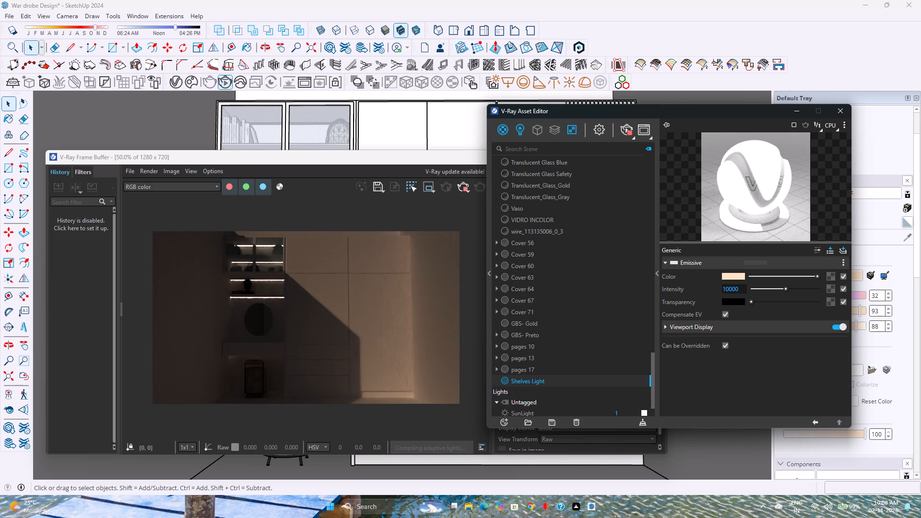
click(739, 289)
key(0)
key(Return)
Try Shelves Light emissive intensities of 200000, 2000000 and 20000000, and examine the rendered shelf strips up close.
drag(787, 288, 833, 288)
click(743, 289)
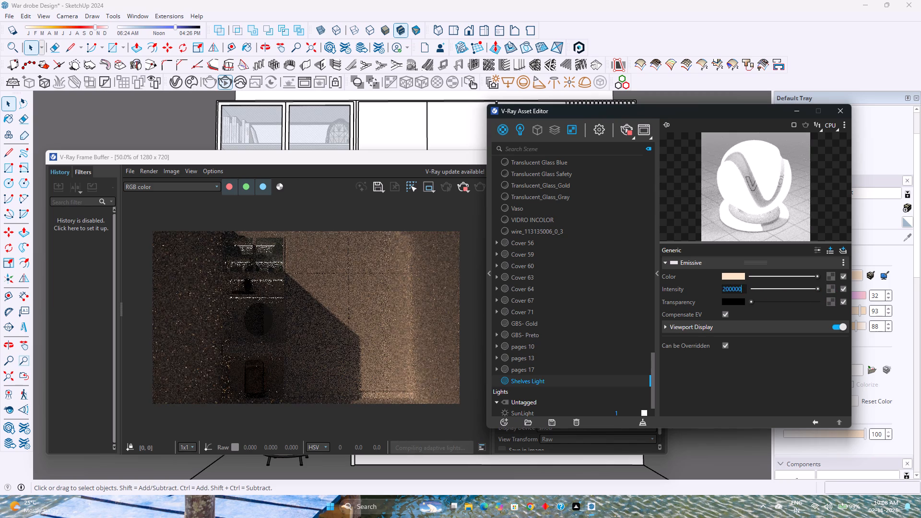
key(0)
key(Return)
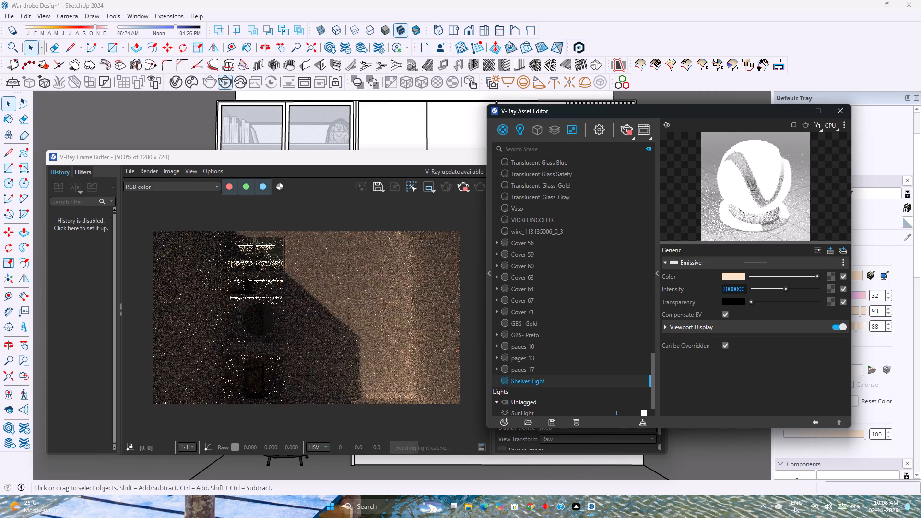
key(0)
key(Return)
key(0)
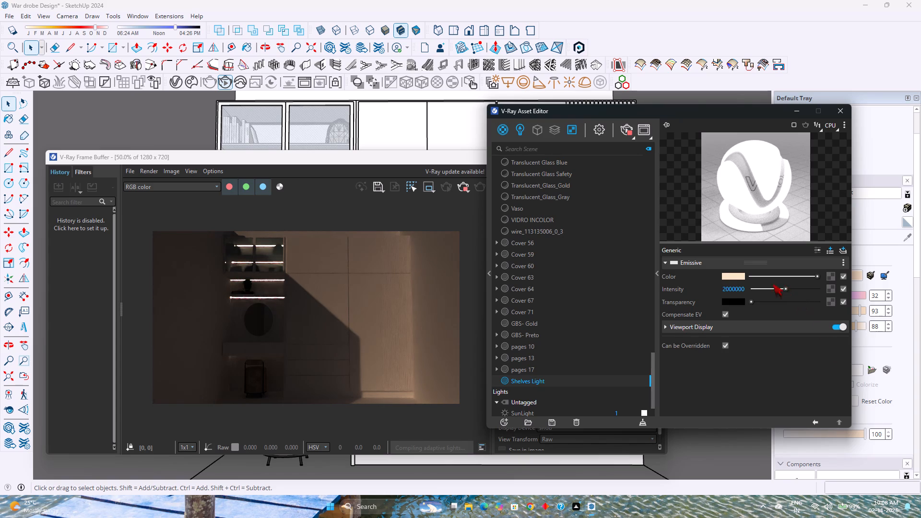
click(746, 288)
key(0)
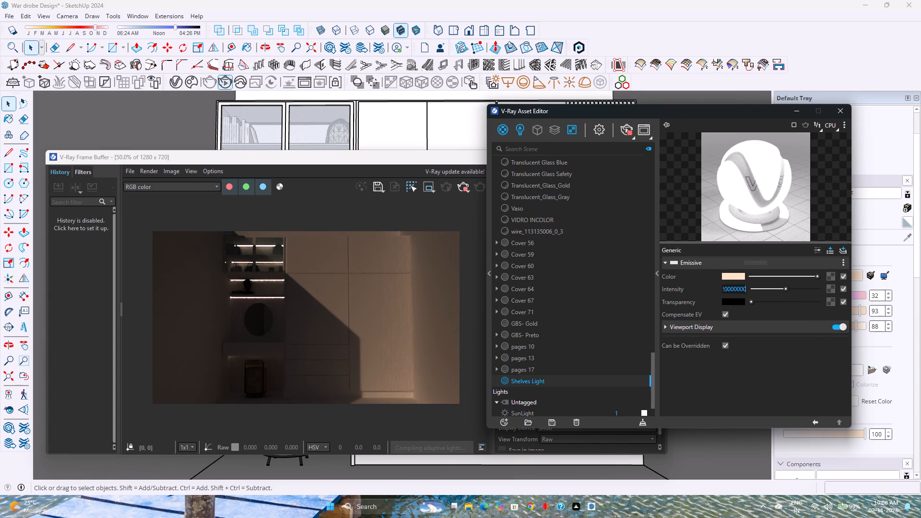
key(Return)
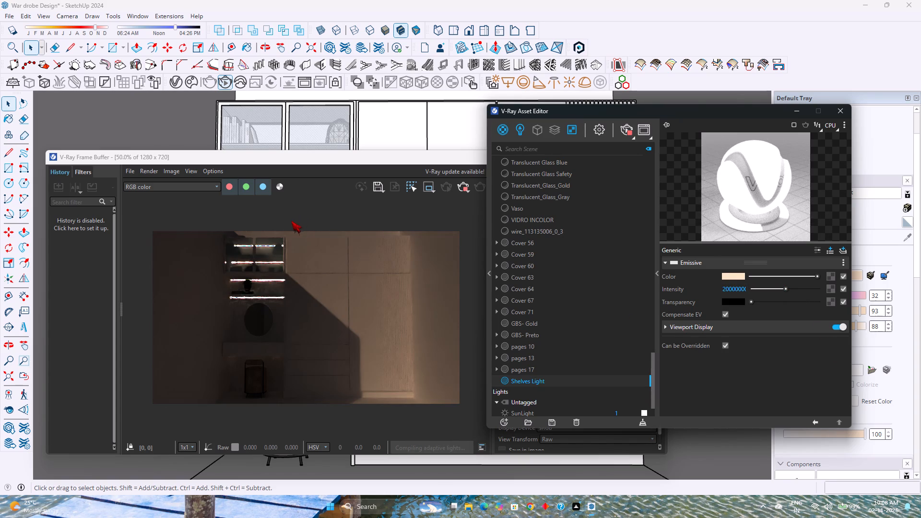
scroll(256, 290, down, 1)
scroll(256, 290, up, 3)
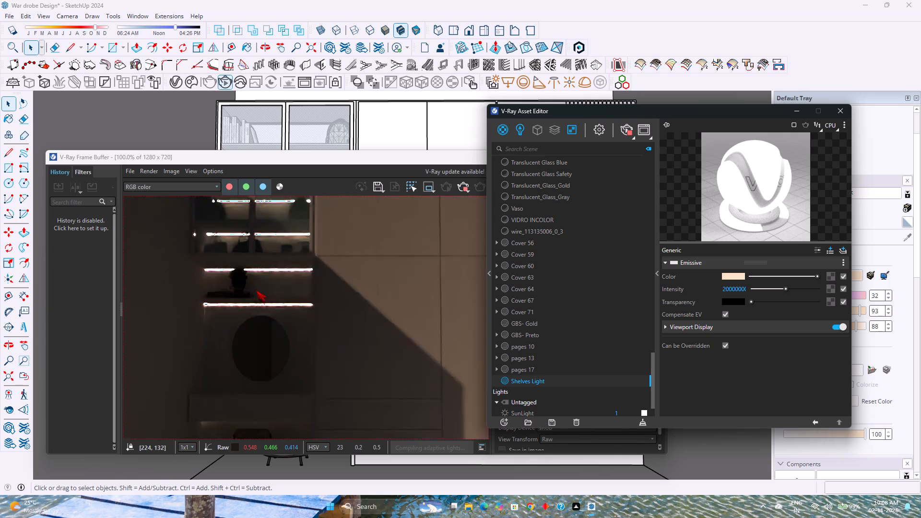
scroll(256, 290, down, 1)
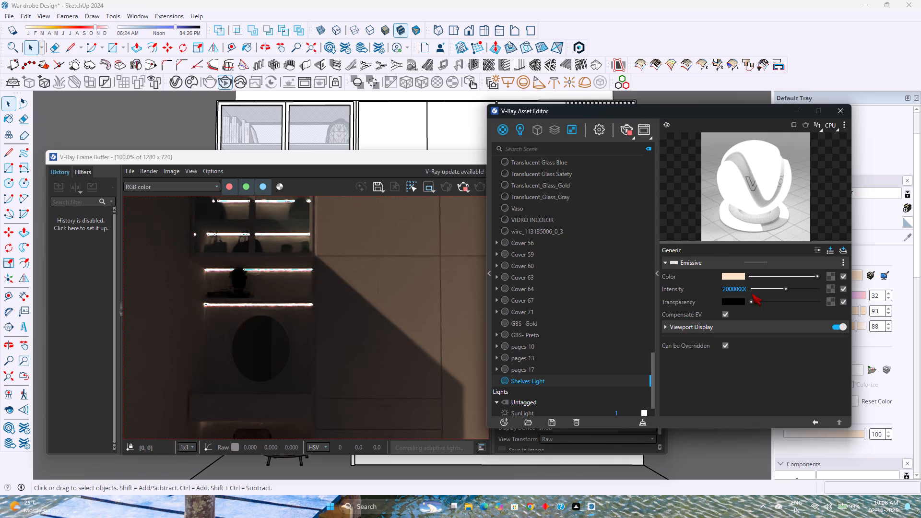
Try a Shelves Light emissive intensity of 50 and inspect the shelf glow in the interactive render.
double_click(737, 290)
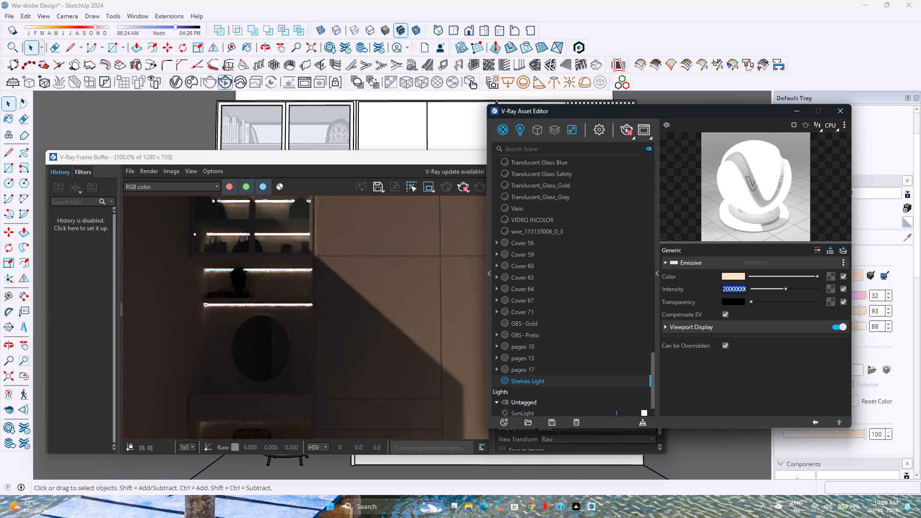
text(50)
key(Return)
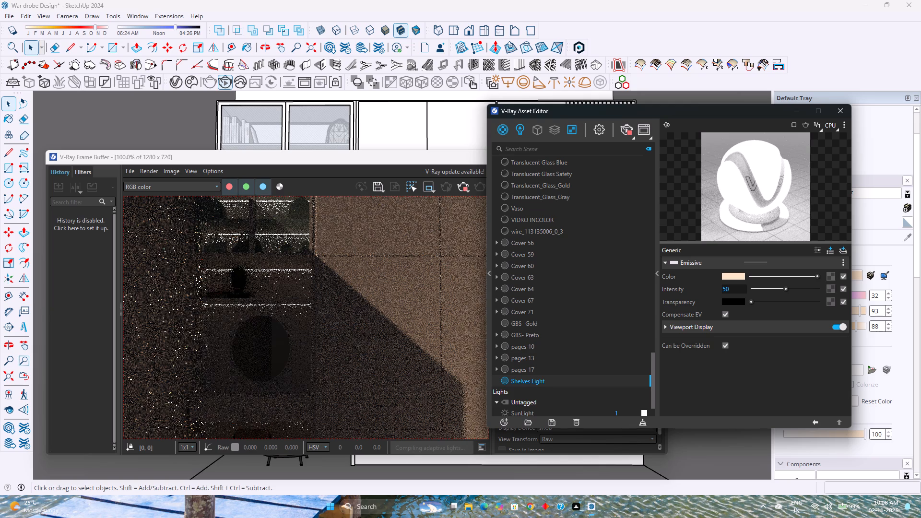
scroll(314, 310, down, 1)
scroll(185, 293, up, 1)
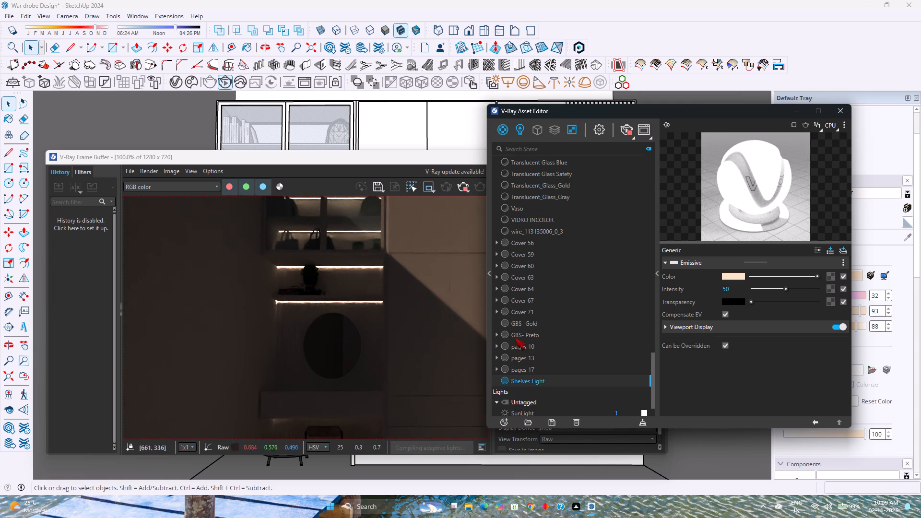
Set the Shelves Light emissive intensity to 30 and inspect the rendered shelf strips up close and as a whole.
double_click(732, 289)
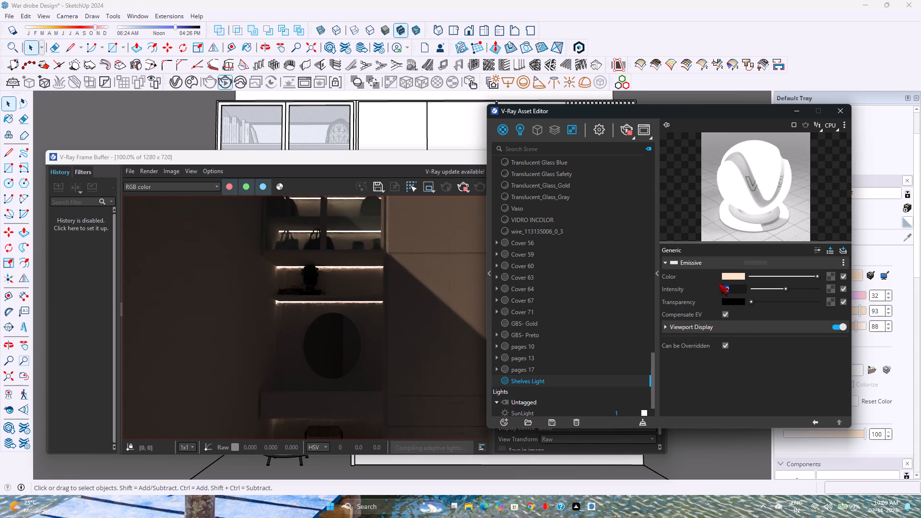
text(30)
key(Return)
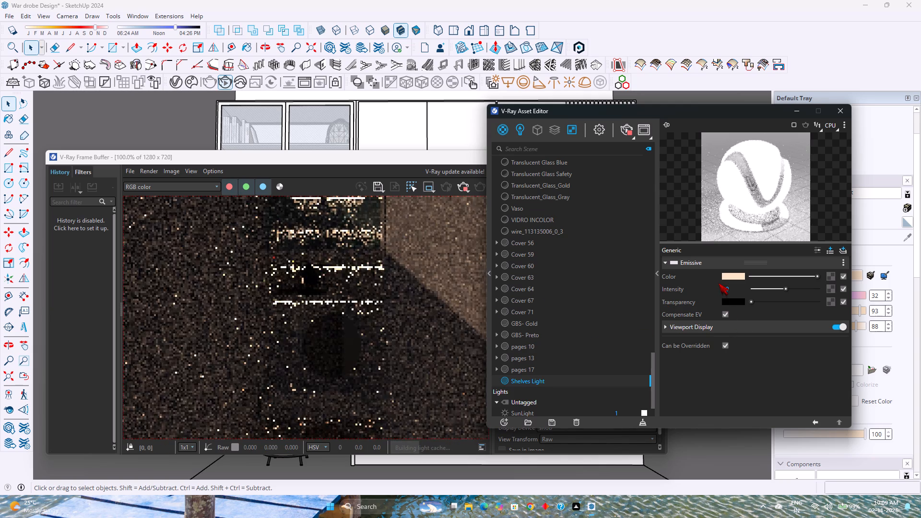
scroll(339, 313, down, 1)
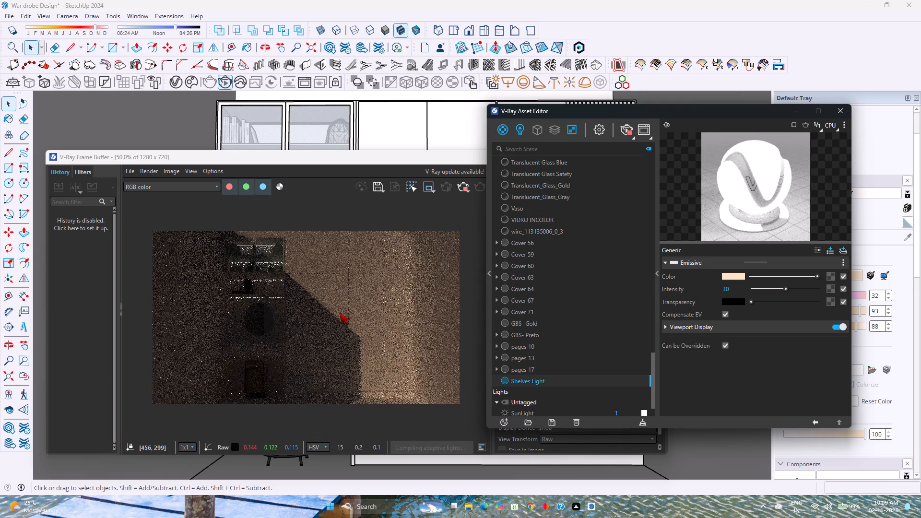
scroll(233, 318, up, 1)
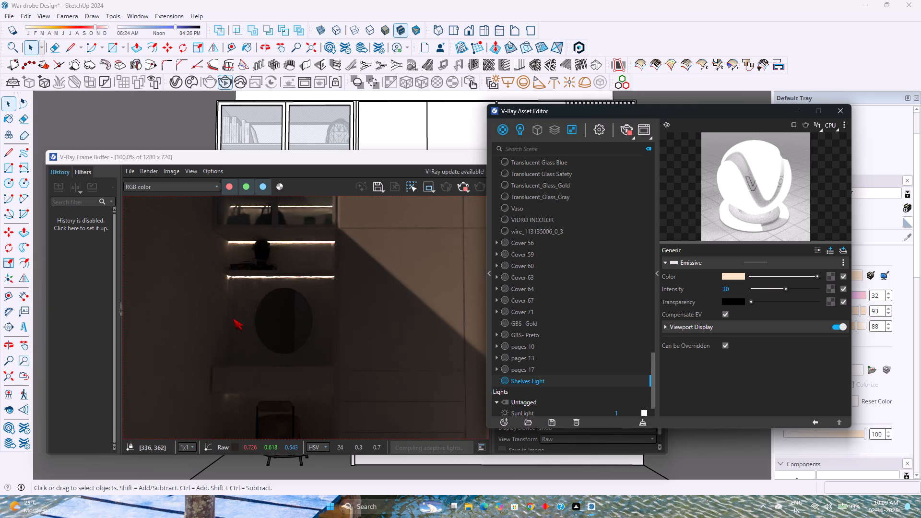
scroll(248, 275, up, 1)
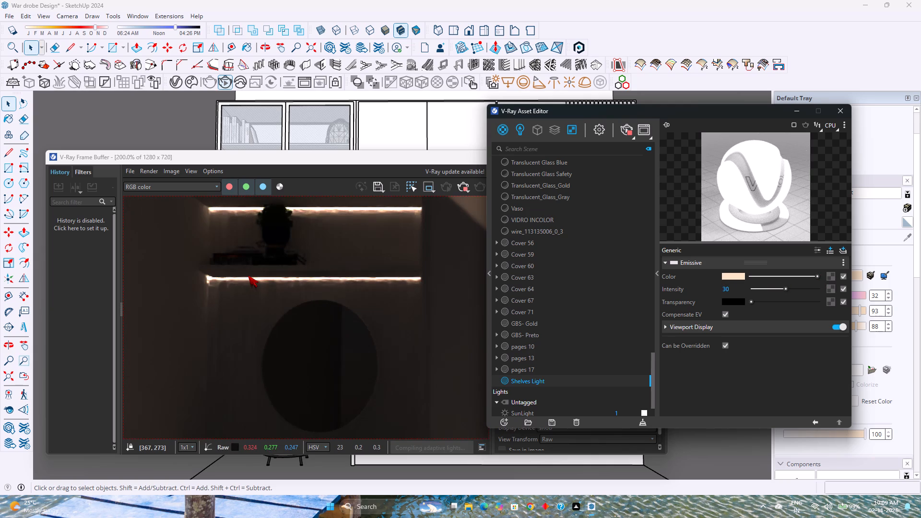
scroll(248, 275, down, 1)
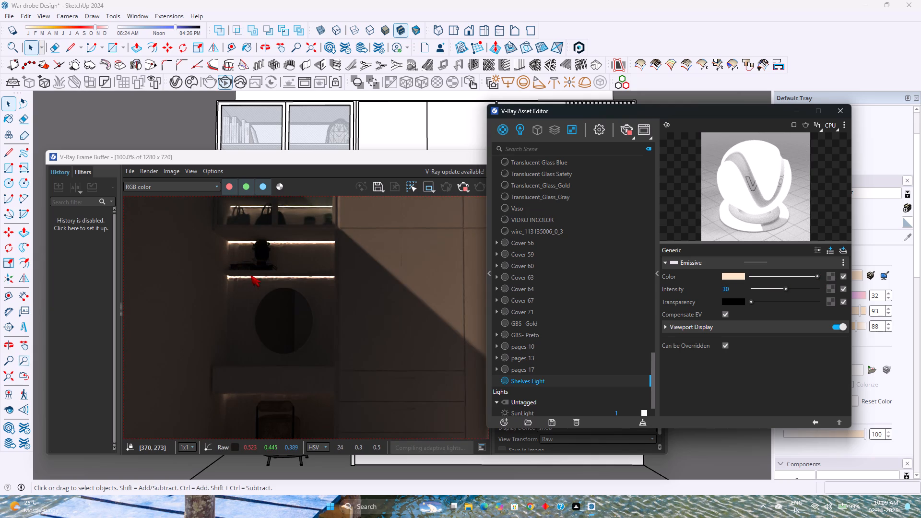
Close the V-Ray Asset Editor and the V-Ray Frame Buffer.
click(838, 106)
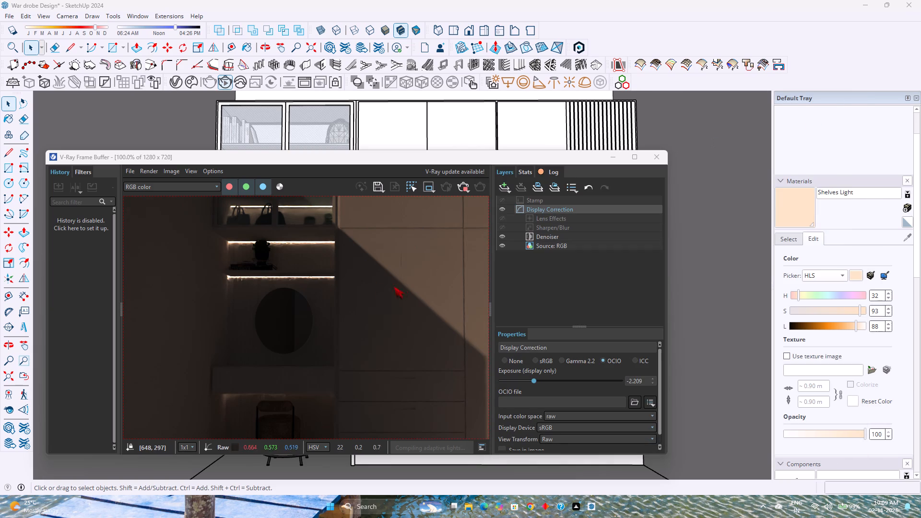
click(650, 154)
Open the nested groups of the dressing unit and select the fluted back panel slats around the round mirror.
triple_click(344, 258)
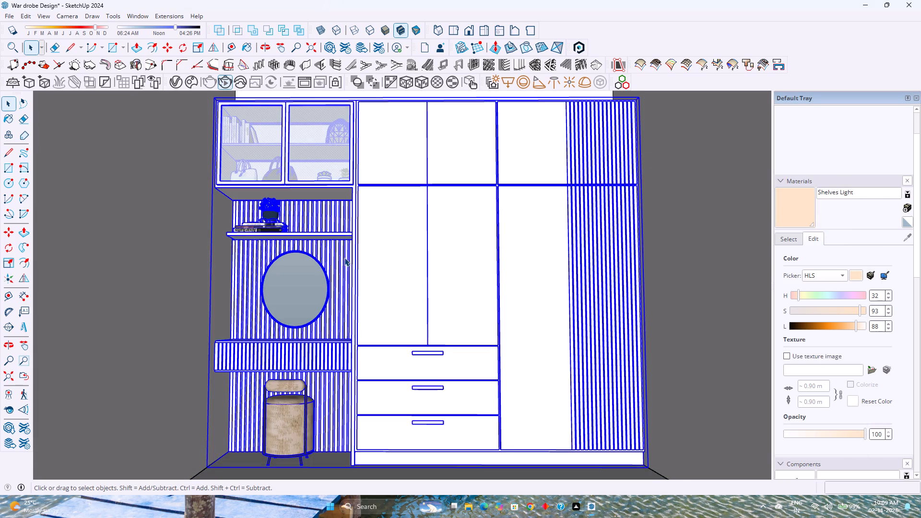
click(344, 258)
scroll(344, 258, up, 3)
middle_drag(344, 258, 335, 282)
middle_click(335, 282)
click(332, 267)
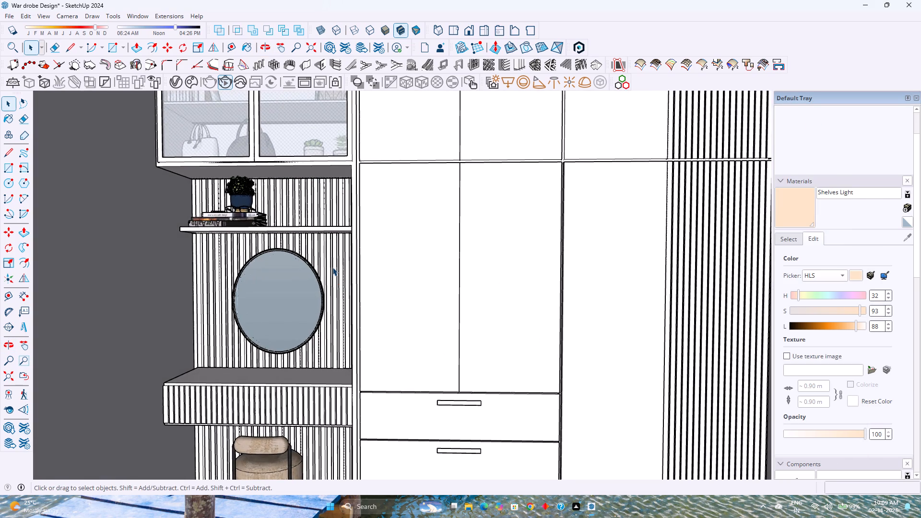
click(332, 267)
click(330, 262)
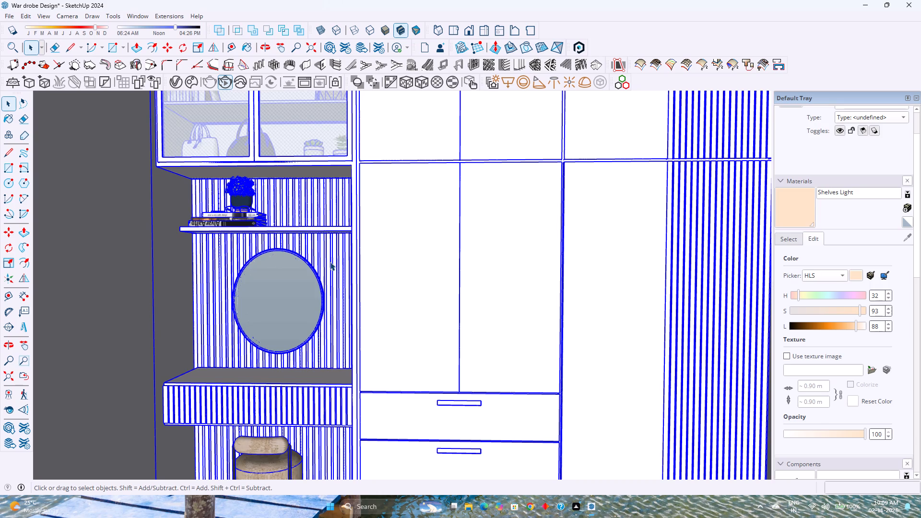
click(330, 262)
click(330, 262)
double_click(330, 262)
scroll(325, 261, up, 8)
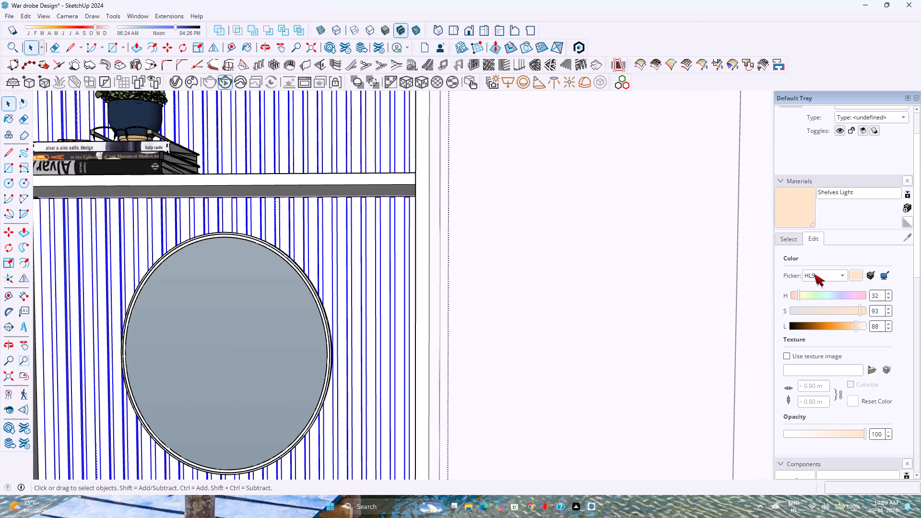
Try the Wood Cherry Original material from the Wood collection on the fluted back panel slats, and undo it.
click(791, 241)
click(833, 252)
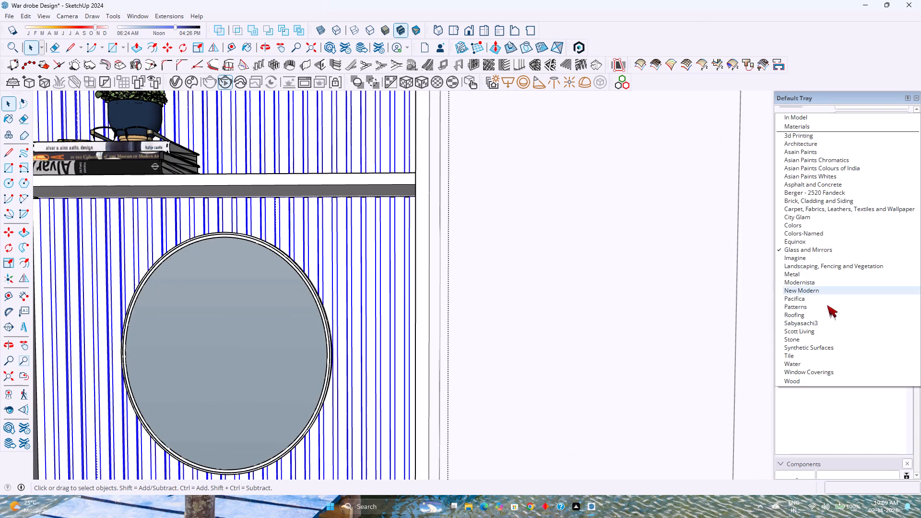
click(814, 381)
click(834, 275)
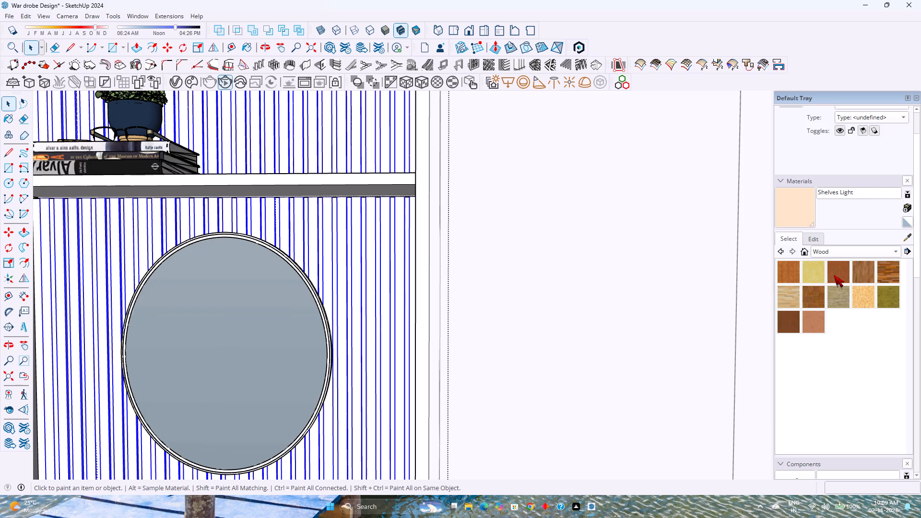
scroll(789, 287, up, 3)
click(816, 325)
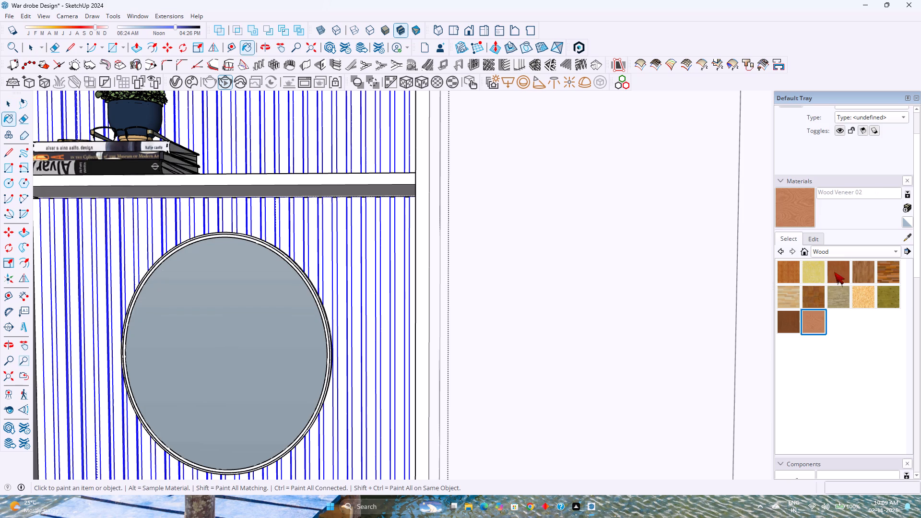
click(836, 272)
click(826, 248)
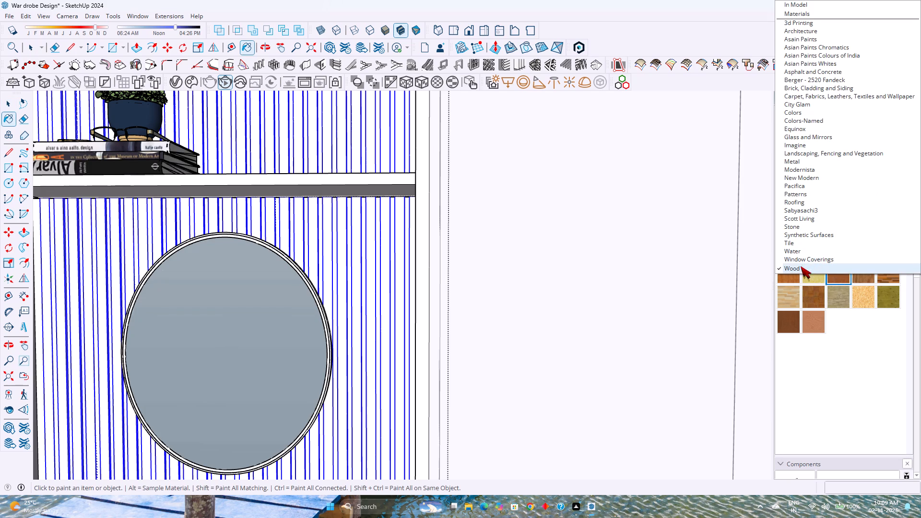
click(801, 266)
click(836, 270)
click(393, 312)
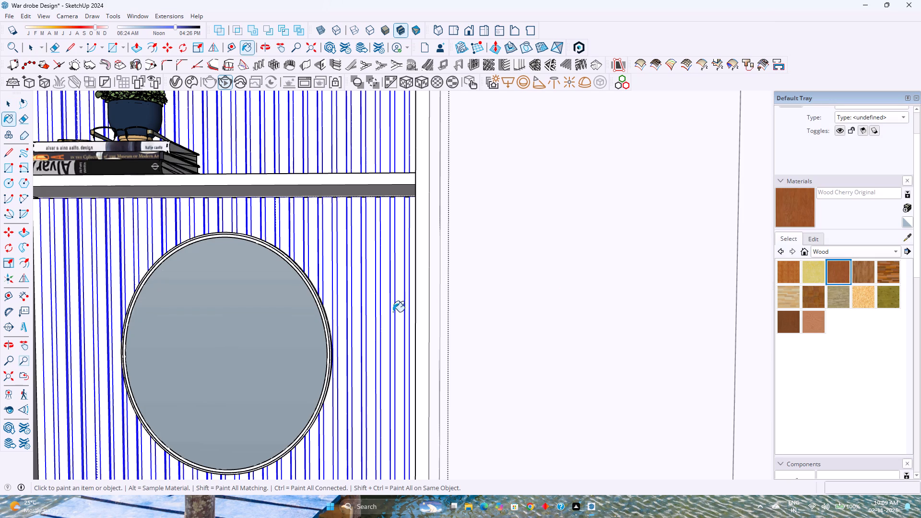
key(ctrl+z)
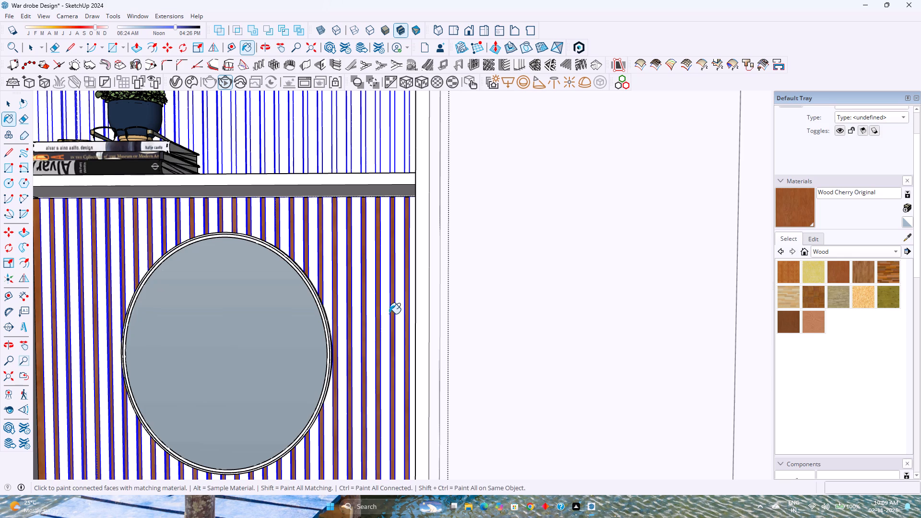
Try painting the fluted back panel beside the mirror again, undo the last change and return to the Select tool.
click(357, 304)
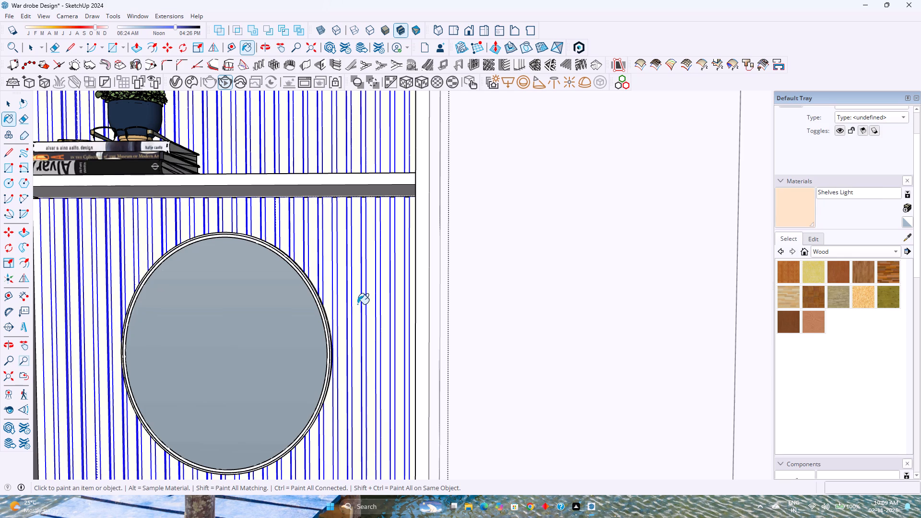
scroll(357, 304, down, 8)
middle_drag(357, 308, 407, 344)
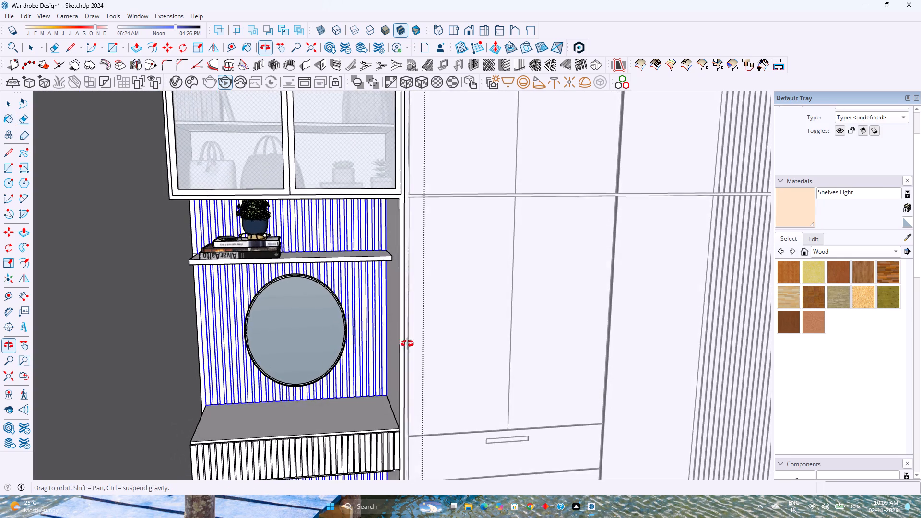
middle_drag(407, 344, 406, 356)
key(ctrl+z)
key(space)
Paint the fluted back panel slats around the mirror, above the shelf and below the tabletop with Wood Cherry Original.
click(358, 324)
scroll(358, 324, up, 3)
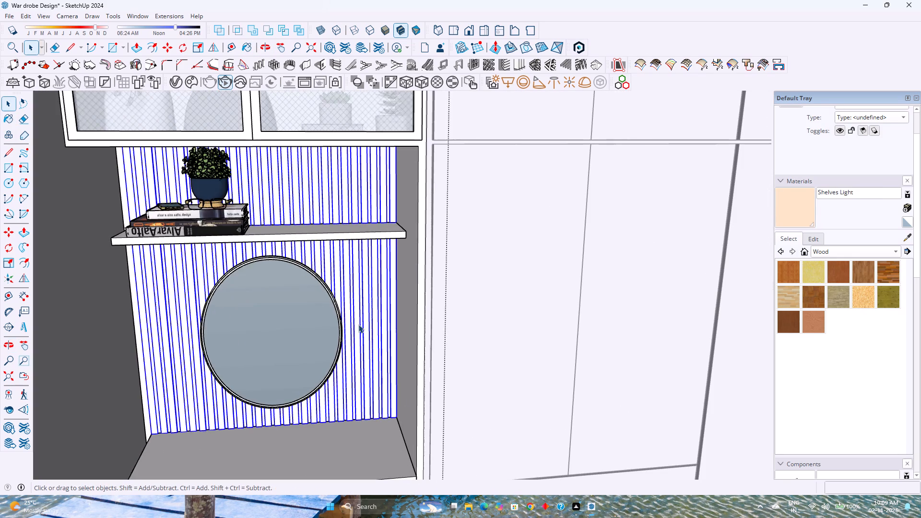
triple_click(358, 324)
click(838, 279)
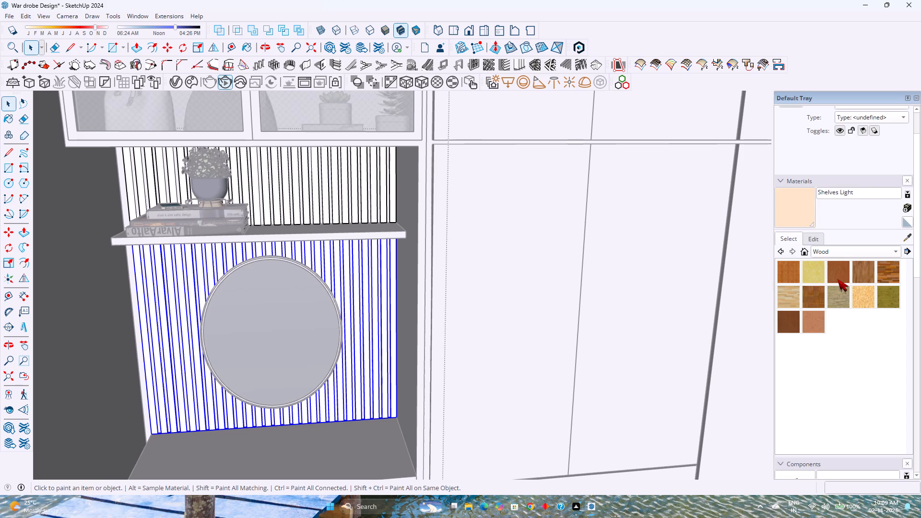
click(391, 285)
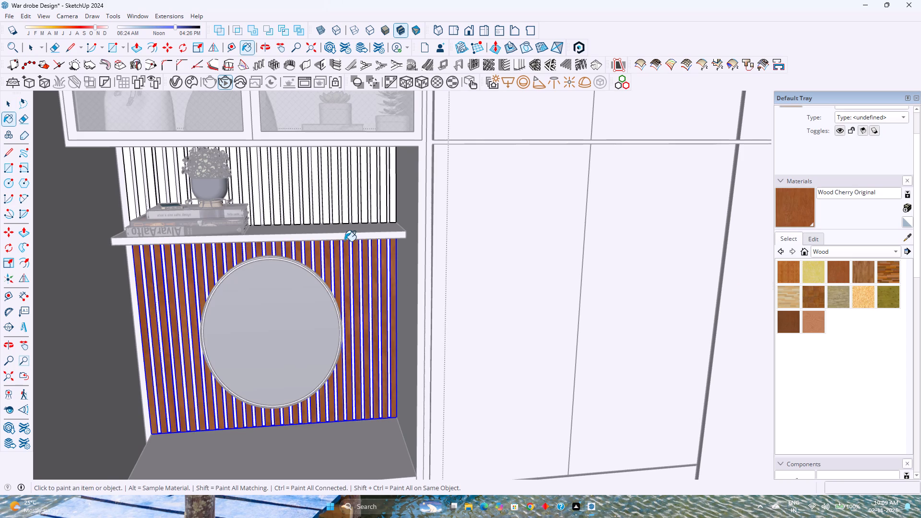
click(362, 204)
scroll(348, 231, down, 5)
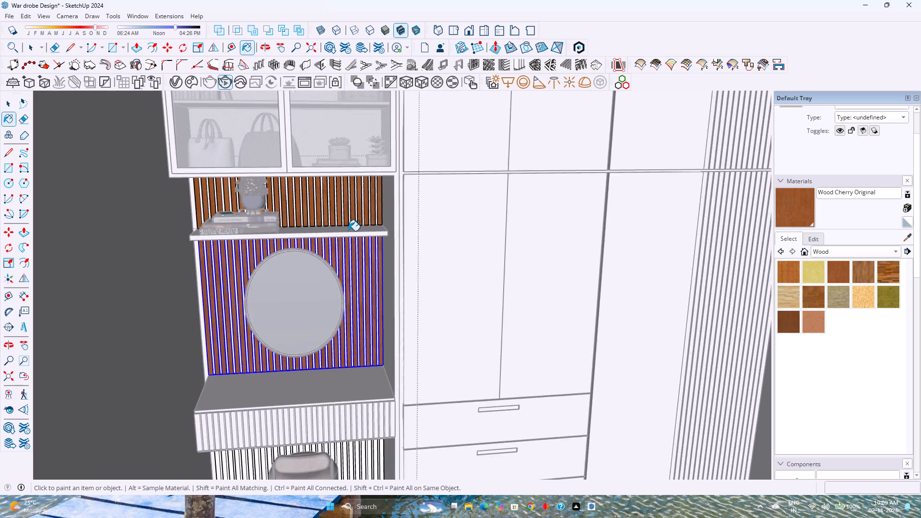
scroll(348, 231, down, 2)
click(365, 410)
Recolour the Wood Cherry Original material to a pale beige with hue 33, saturation 26 and lightness 68.
middle_drag(366, 408, 304, 329)
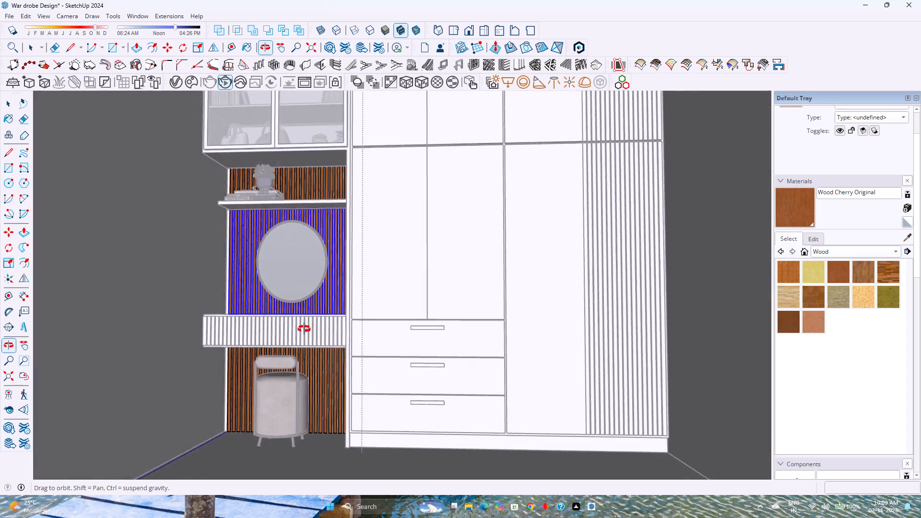
middle_drag(304, 329, 336, 341)
click(815, 239)
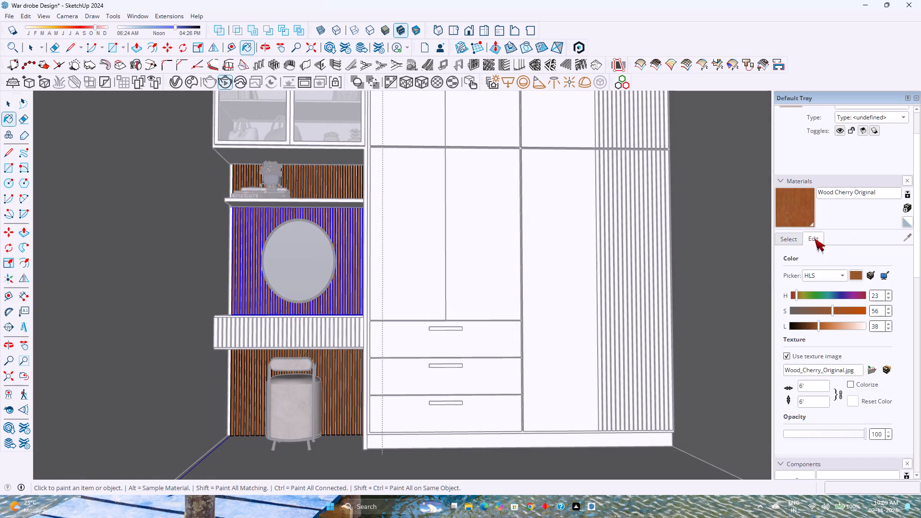
scroll(830, 326, up, 4)
scroll(830, 326, down, 4)
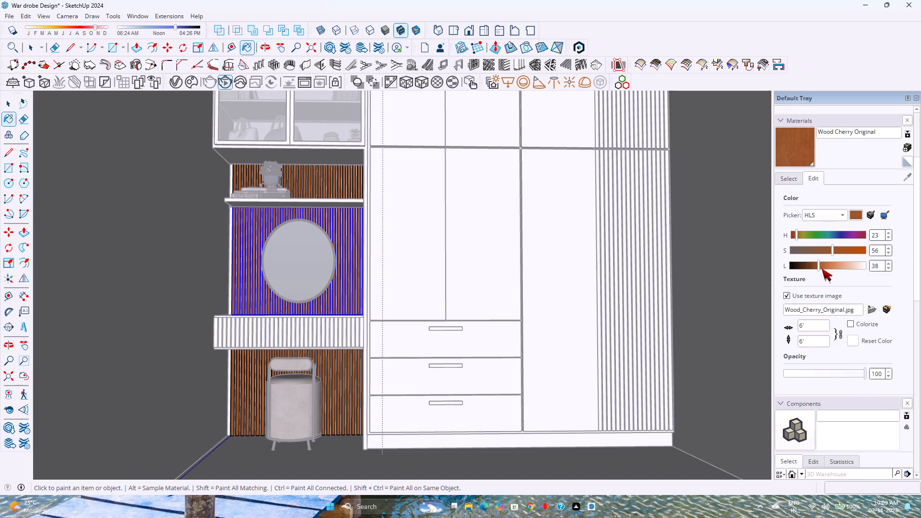
drag(820, 266, 839, 265)
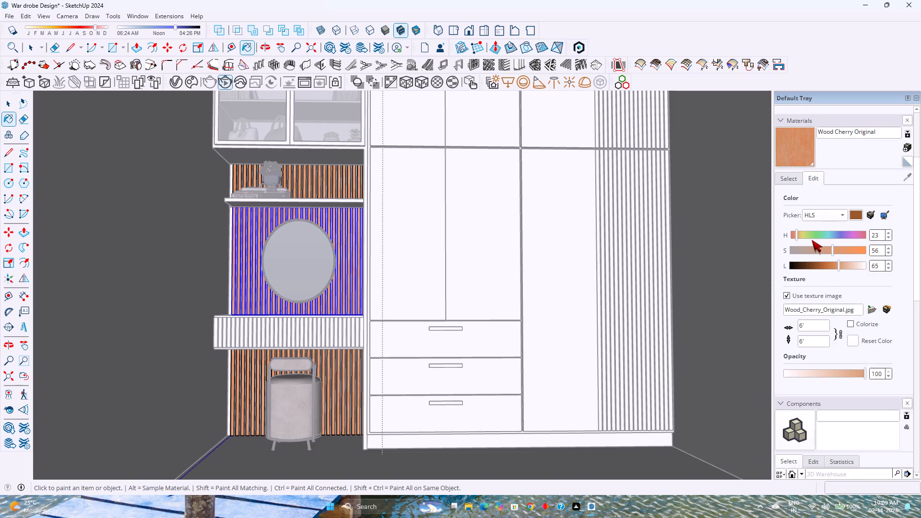
click(798, 236)
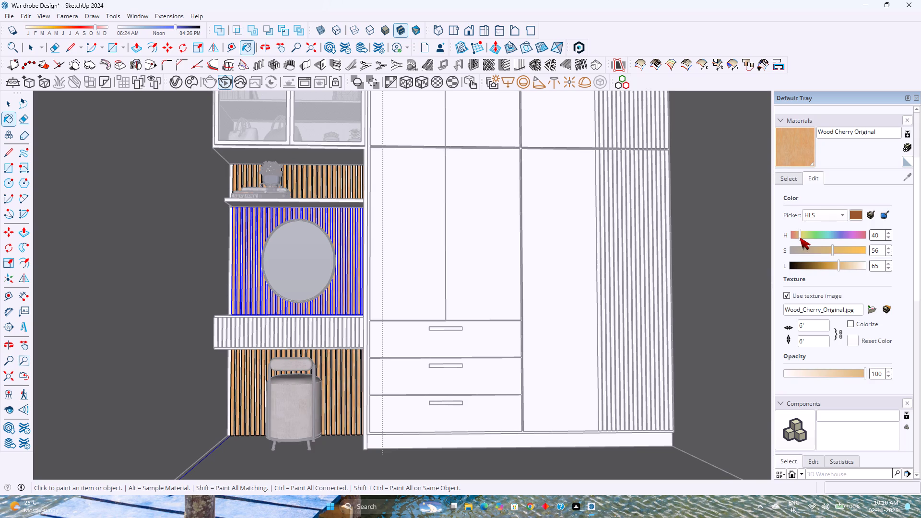
scroll(836, 252, up, 3)
scroll(836, 252, down, 13)
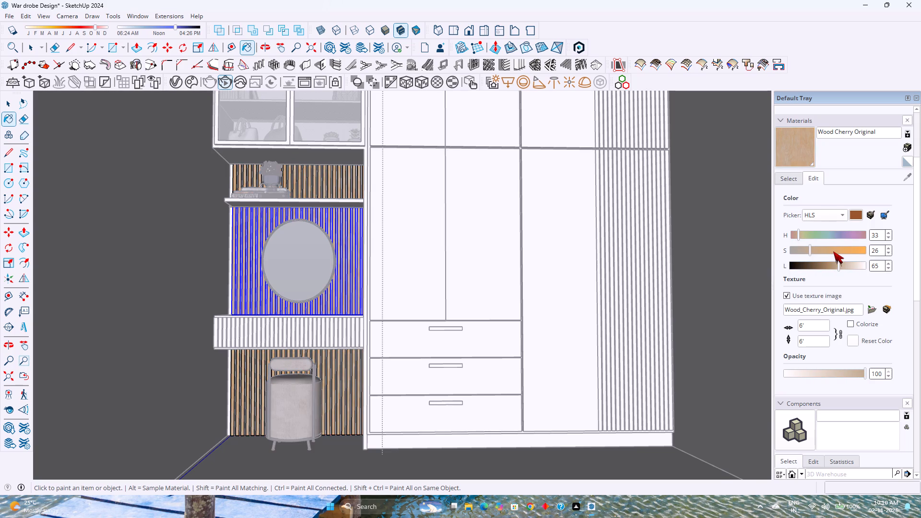
scroll(833, 251, down, 3)
scroll(822, 247, up, 3)
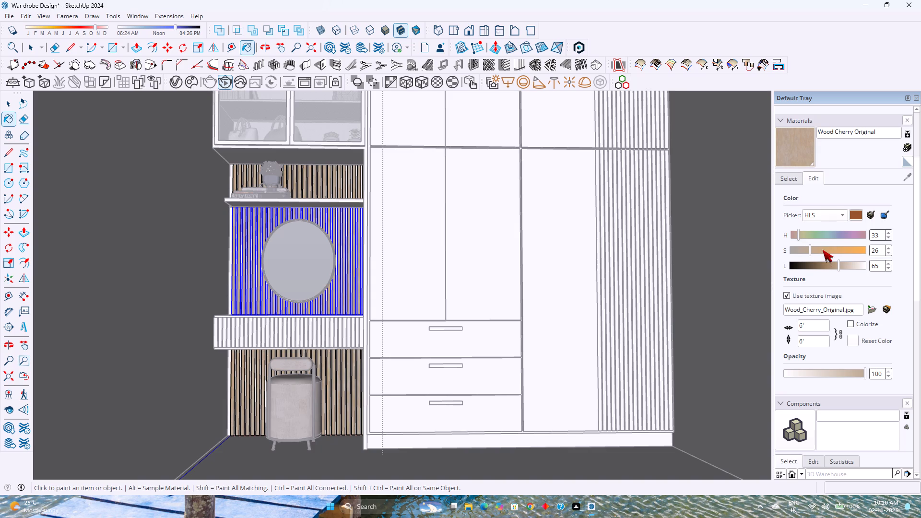
scroll(837, 264, up, 3)
scroll(837, 264, down, 2)
Stop painting, deselect the slats and close the open nested groups of the dressing unit and wardrobe.
key(space)
click(347, 295)
key(space)
key(Escape)
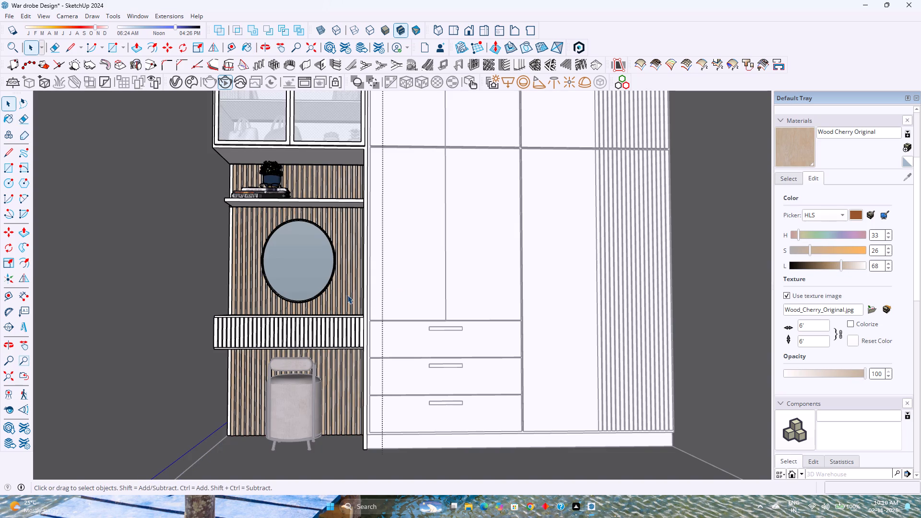
shift+middle_click(361, 306)
shift+middle_drag(361, 306, 349, 369)
shift+middle_click(349, 369)
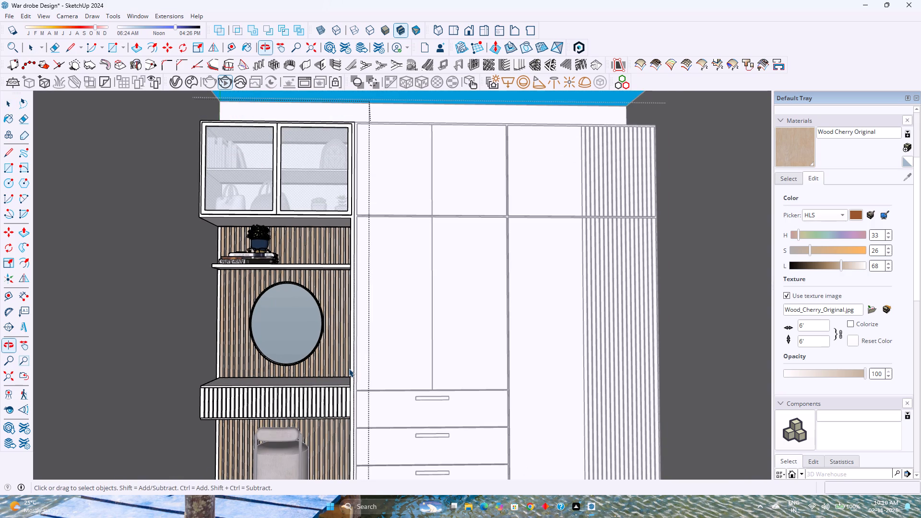
key(Escape)
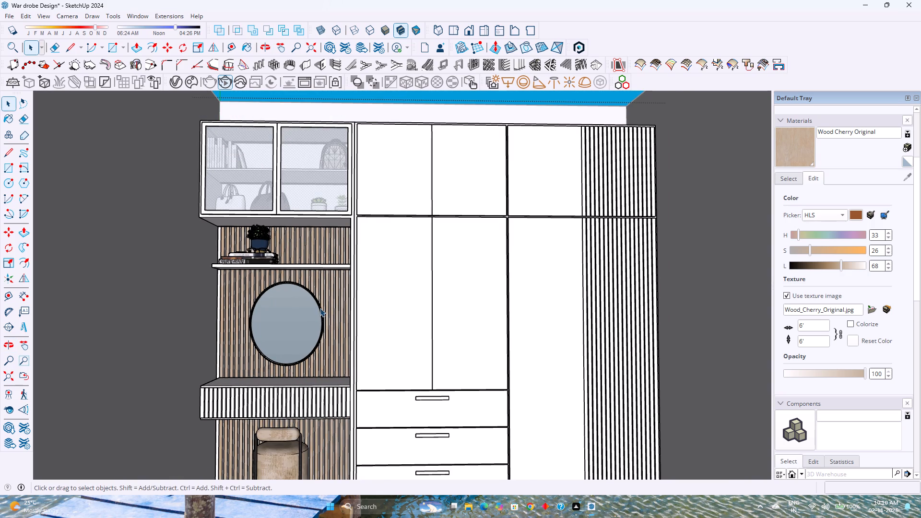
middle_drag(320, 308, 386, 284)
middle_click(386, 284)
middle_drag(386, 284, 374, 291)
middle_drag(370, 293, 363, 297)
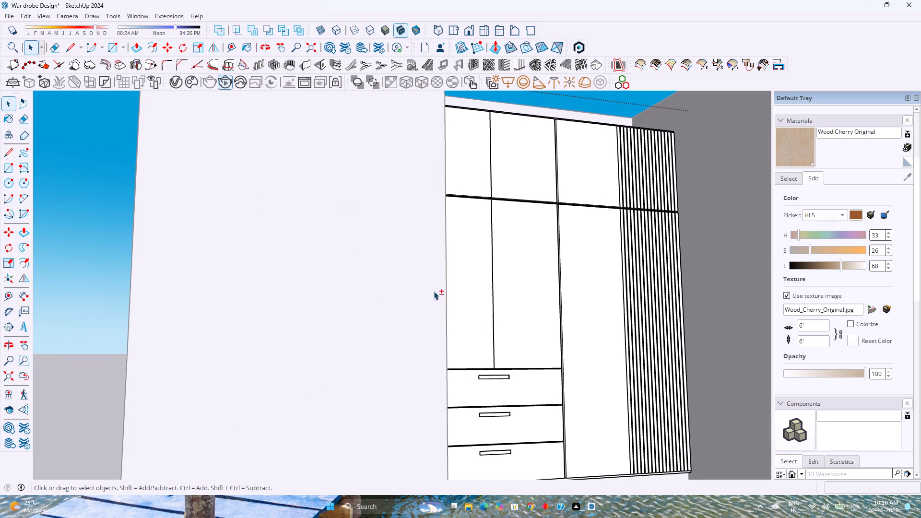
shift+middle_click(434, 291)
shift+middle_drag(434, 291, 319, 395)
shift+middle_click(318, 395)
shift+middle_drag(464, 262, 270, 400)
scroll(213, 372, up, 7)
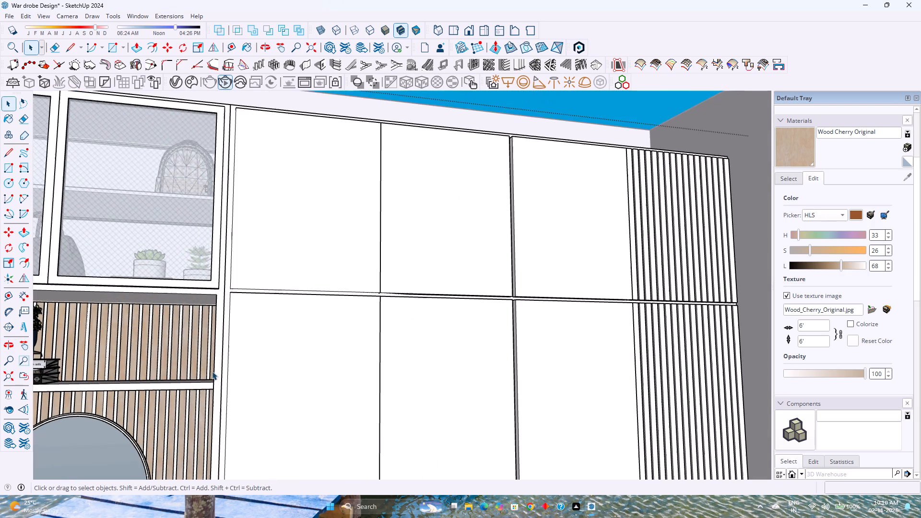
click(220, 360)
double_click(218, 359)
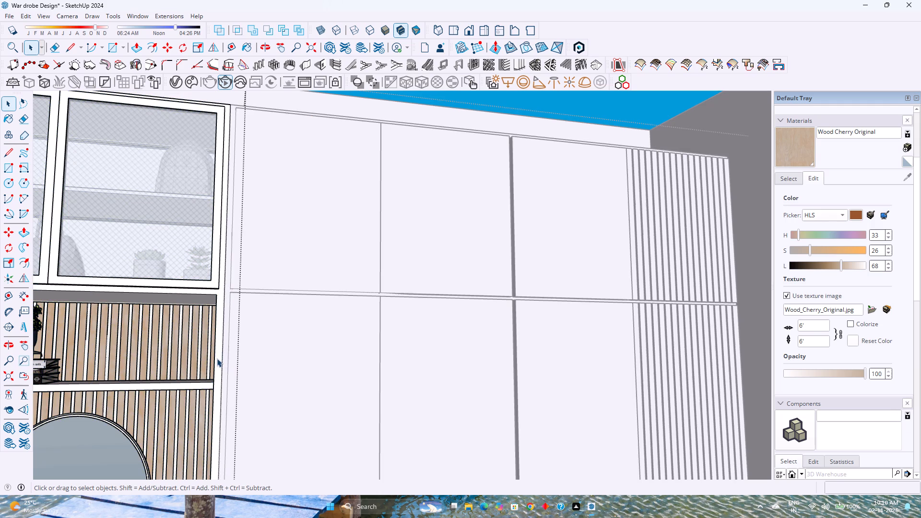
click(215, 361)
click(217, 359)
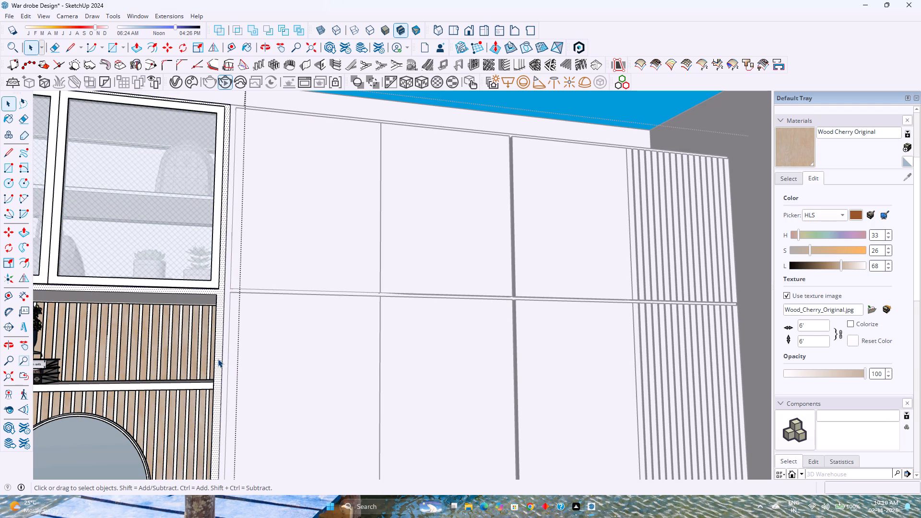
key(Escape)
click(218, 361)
Reopen the dressing unit group and paint the carcass front edge and inner side panel with Wood Cherry Original.
scroll(218, 361, down, 4)
shift+middle_drag(220, 368, 282, 333)
shift+middle_drag(282, 333, 295, 326)
scroll(329, 310, down, 2)
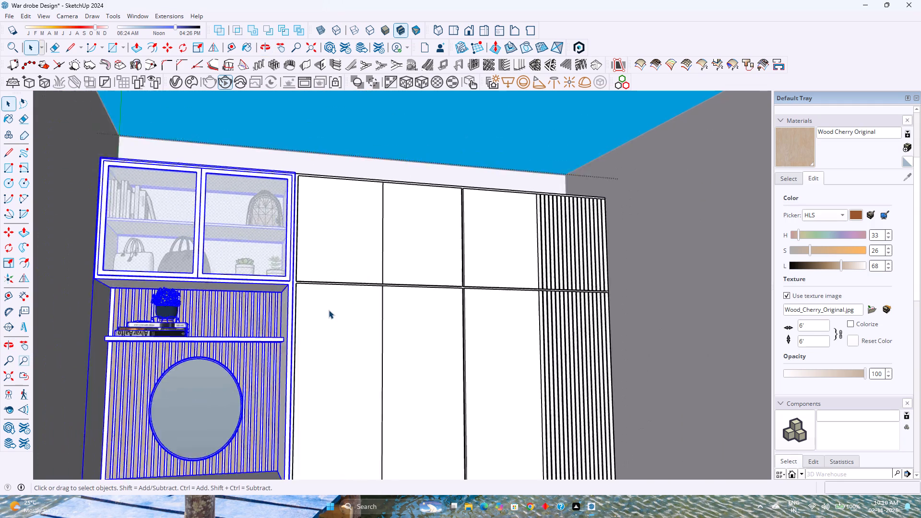
scroll(329, 310, down, 6)
middle_drag(321, 323, 272, 402)
middle_click(273, 403)
double_click(297, 394)
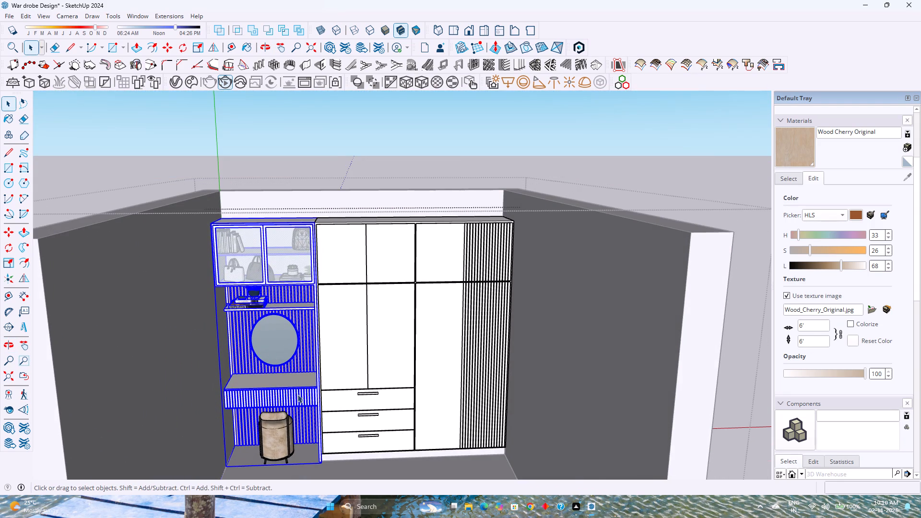
scroll(297, 394, up, 8)
scroll(330, 372, up, 4)
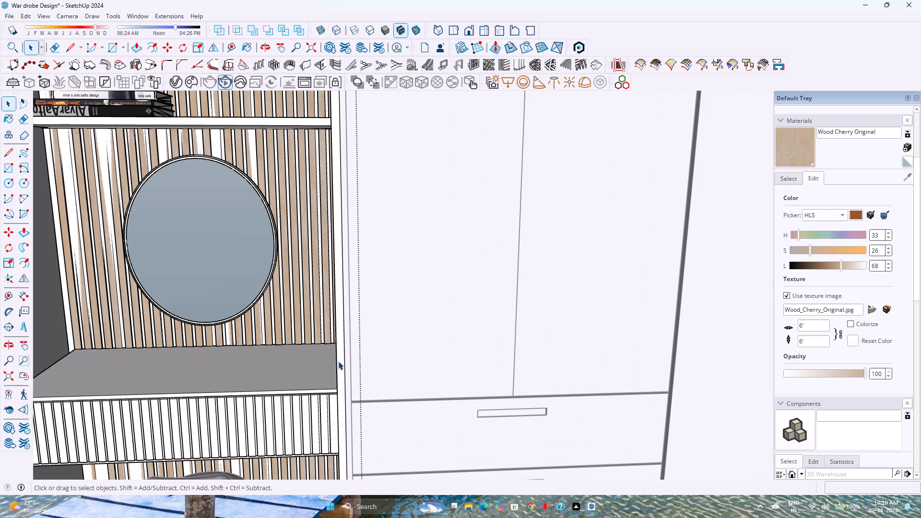
click(338, 360)
click(808, 153)
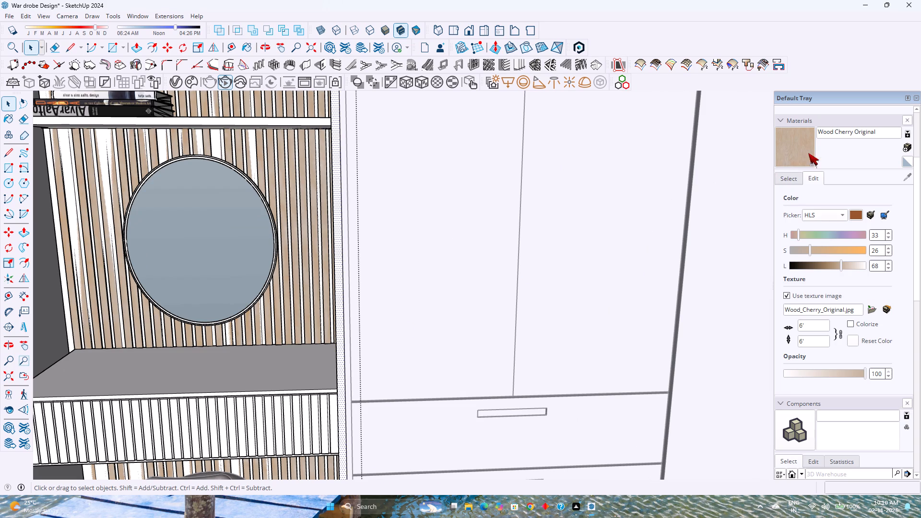
scroll(337, 304, up, 3)
click(340, 298)
scroll(318, 306, up, 1)
middle_drag(318, 306, 408, 336)
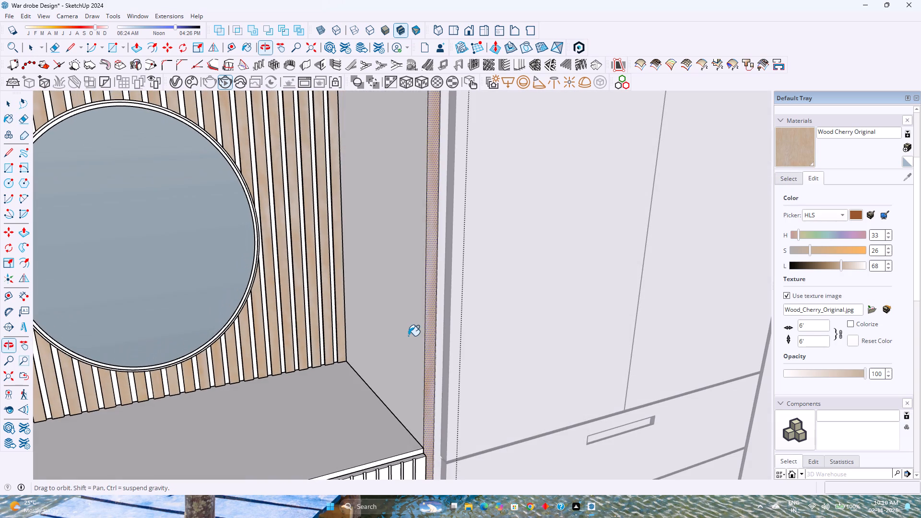
click(409, 327)
Paint the dressing tabletop and the shelf above the mirror with the same Wood Cherry Original material.
click(300, 417)
scroll(310, 404, down, 4)
middle_drag(327, 402, 266, 359)
scroll(266, 356, down, 3)
shift+middle_drag(265, 354, 426, 517)
scroll(365, 334, up, 2)
click(382, 294)
scroll(381, 295, up, 3)
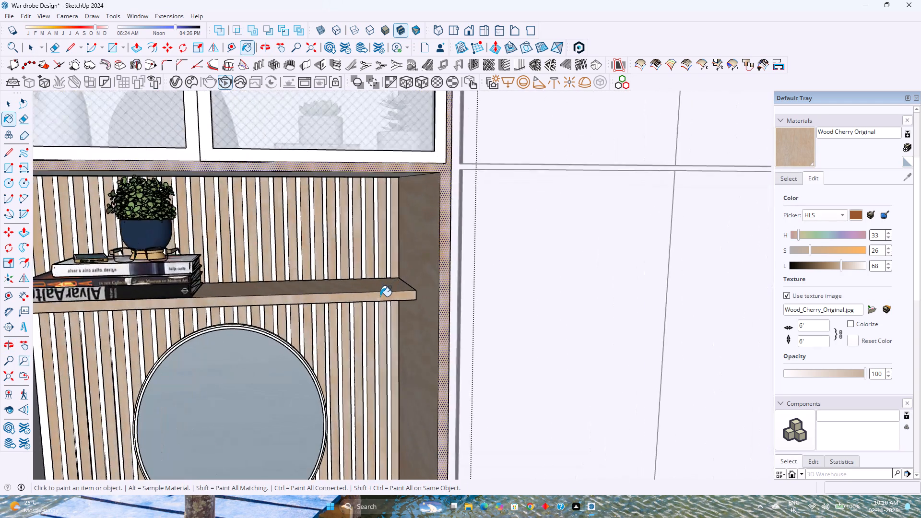
Examine the dressing unit's glass cabinet, shelf, fluted drawer front and outer side edge for surfaces still needing material.
middle_drag(380, 296, 356, 344)
middle_click(356, 343)
scroll(356, 343, down, 3)
shift+middle_drag(356, 343, 407, 464)
scroll(375, 377, down, 4)
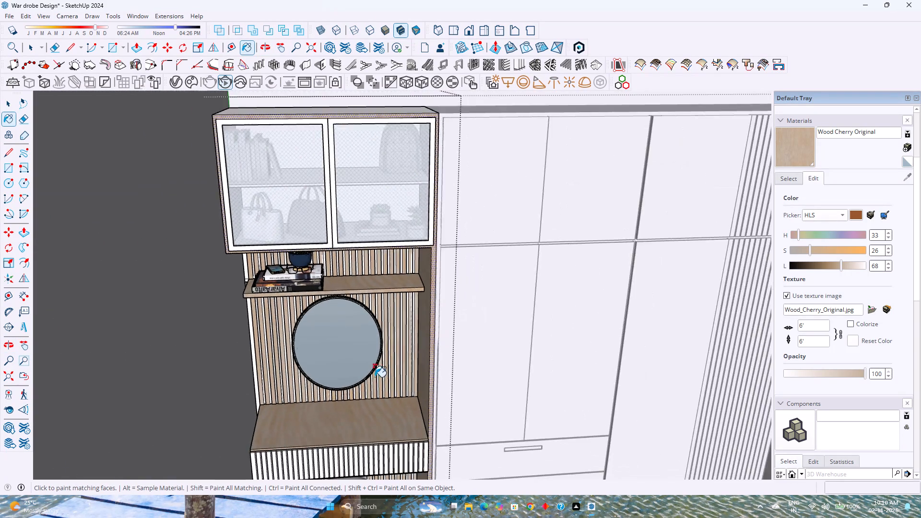
scroll(380, 377, down, 4)
middle_drag(380, 431, 333, 368)
middle_click(331, 364)
middle_drag(329, 359, 327, 354)
scroll(331, 349, up, 7)
middle_drag(323, 340, 368, 346)
scroll(192, 479, up, 11)
shift+middle_drag(267, 447, 275, 377)
shift+middle_click(277, 375)
scroll(278, 374, down, 3)
shift+middle_drag(252, 417, 289, 366)
scroll(252, 424, up, 13)
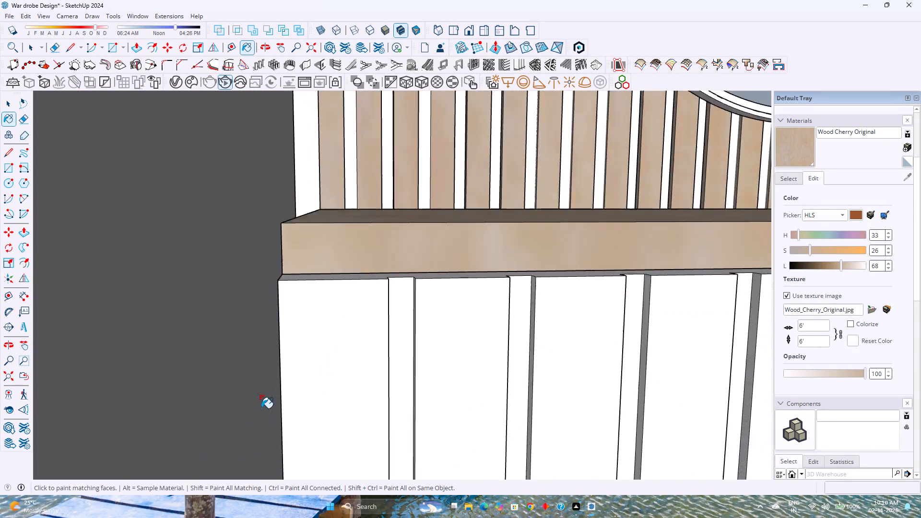
scroll(261, 408, up, 1)
middle_drag(261, 408, 279, 407)
scroll(291, 375, down, 8)
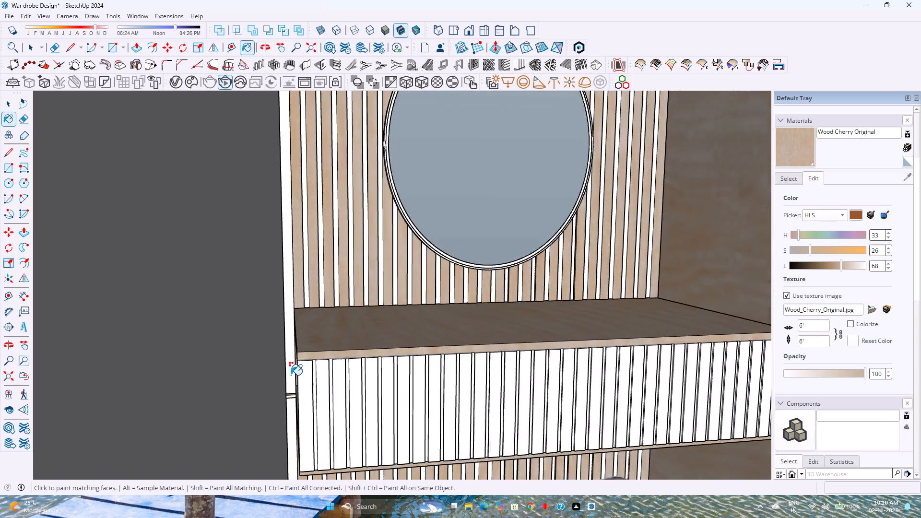
scroll(291, 375, down, 11)
shift+middle_drag(407, 351, 403, 433)
scroll(398, 404, down, 4)
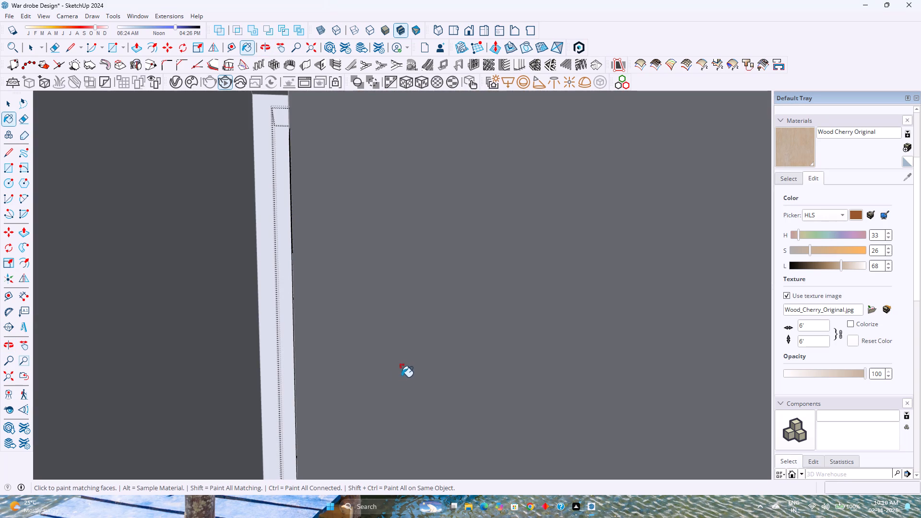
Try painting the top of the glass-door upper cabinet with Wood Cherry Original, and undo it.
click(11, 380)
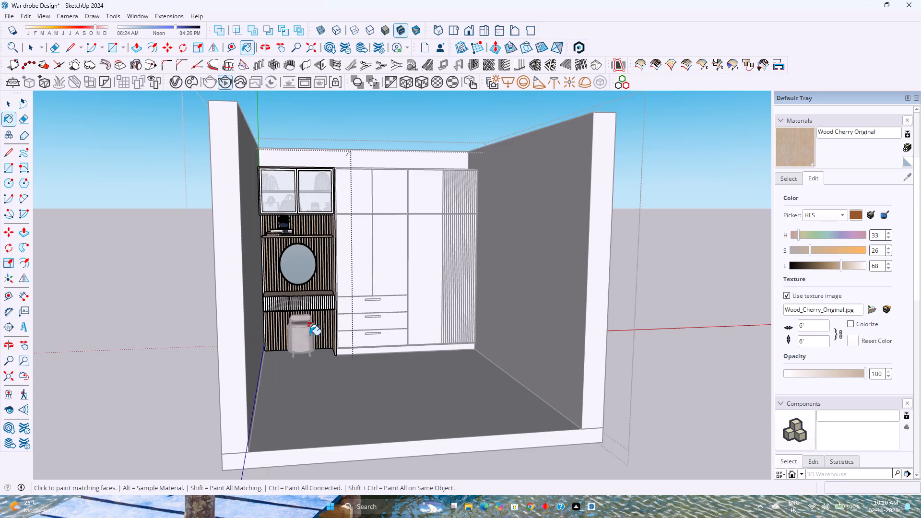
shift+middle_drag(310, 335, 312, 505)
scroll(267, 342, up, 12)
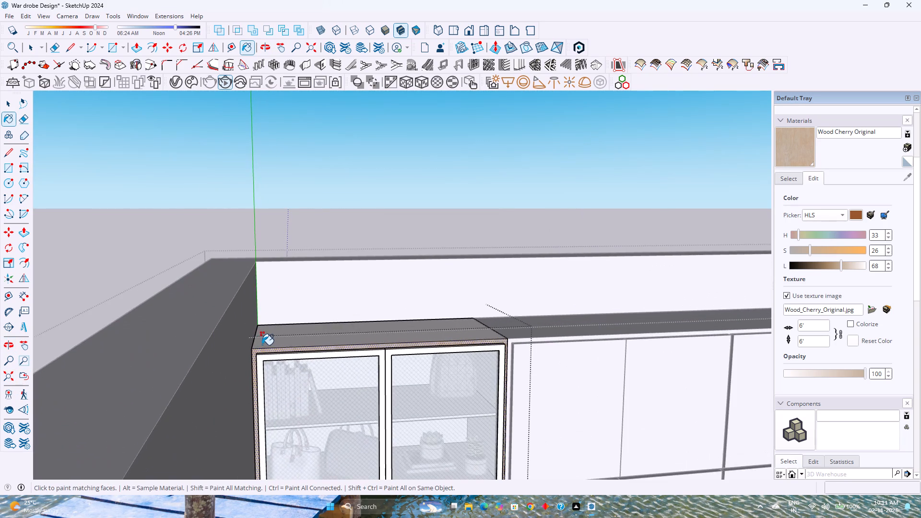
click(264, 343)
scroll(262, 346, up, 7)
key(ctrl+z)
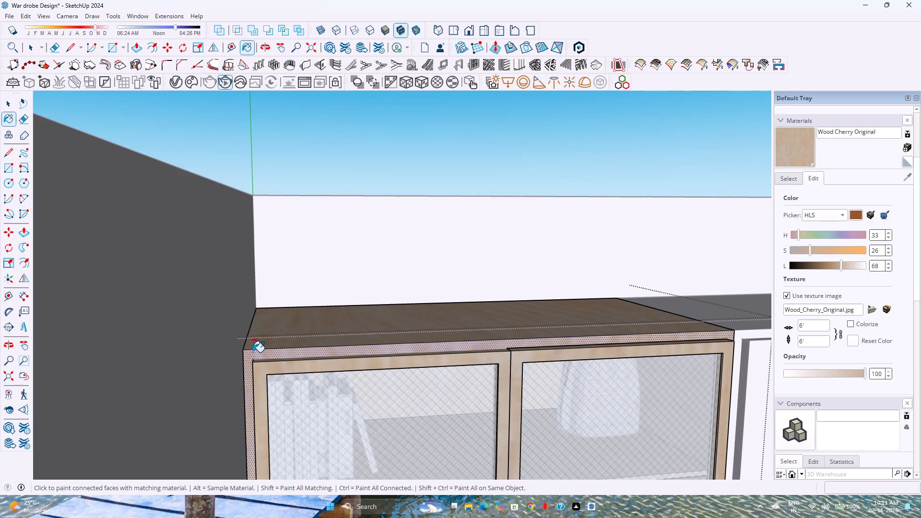
Paint the top face of the glass-door upper cabinet's carcass with Wood Cherry Original.
key(space)
double_click(266, 347)
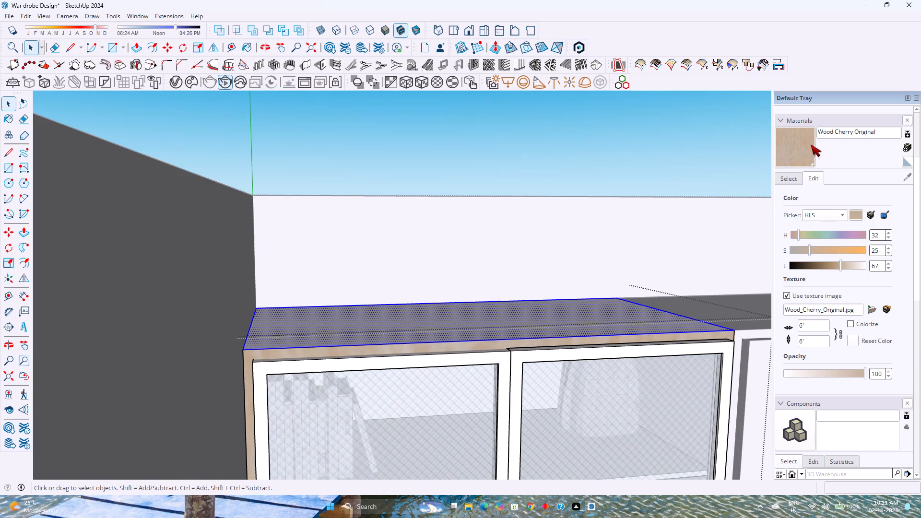
click(808, 145)
click(422, 315)
key(space)
scroll(365, 373, down, 4)
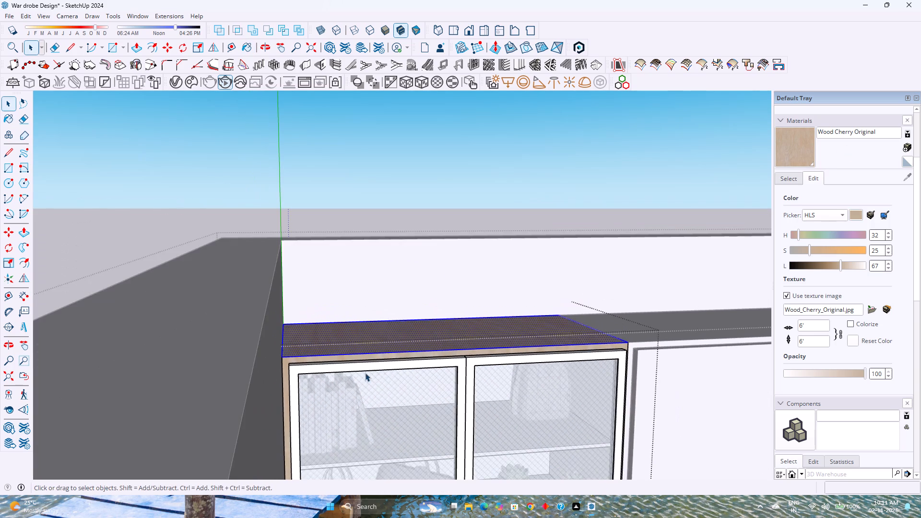
key(Escape)
Reopen the dressing unit group and hide the fluted drawer front beneath the tabletop.
scroll(365, 373, down, 8)
shift+middle_drag(380, 425, 285, 349)
shift+middle_drag(282, 343, 274, 329)
scroll(261, 331, down, 5)
shift+middle_drag(254, 373, 243, 357)
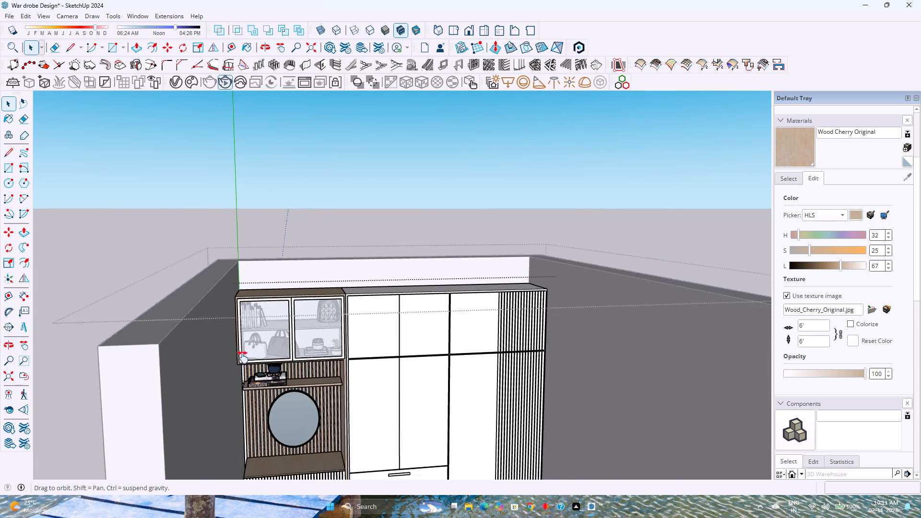
shift+middle_drag(243, 357, 257, 271)
shift+middle_click(259, 269)
click(300, 387)
scroll(300, 387, up, 4)
double_click(300, 387)
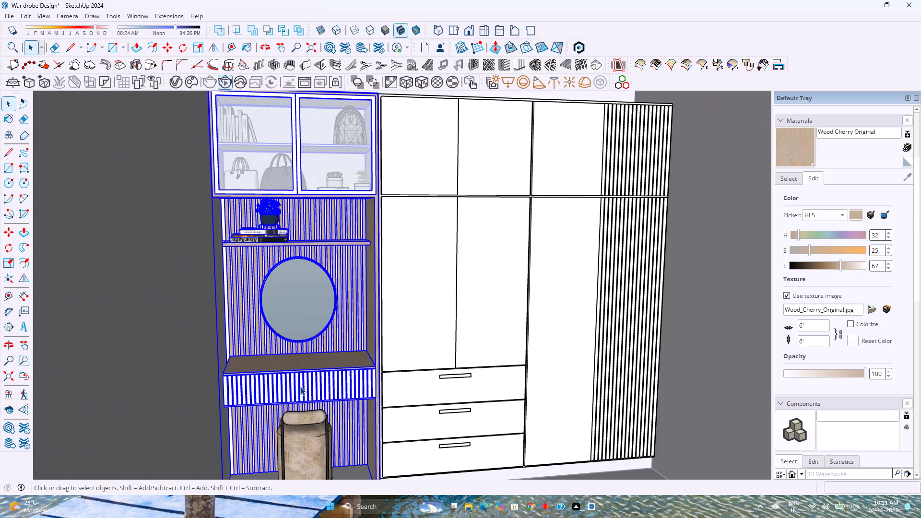
click(300, 387)
right_click(300, 387)
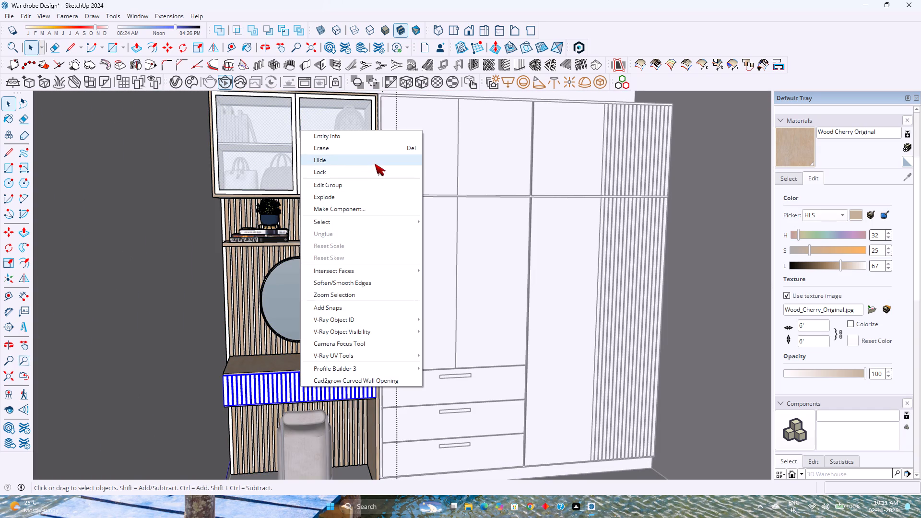
click(376, 163)
Open the nested group of the tabletop, back panel and lower board behind the drawer front for editing.
scroll(260, 380, up, 6)
middle_drag(249, 394, 249, 393)
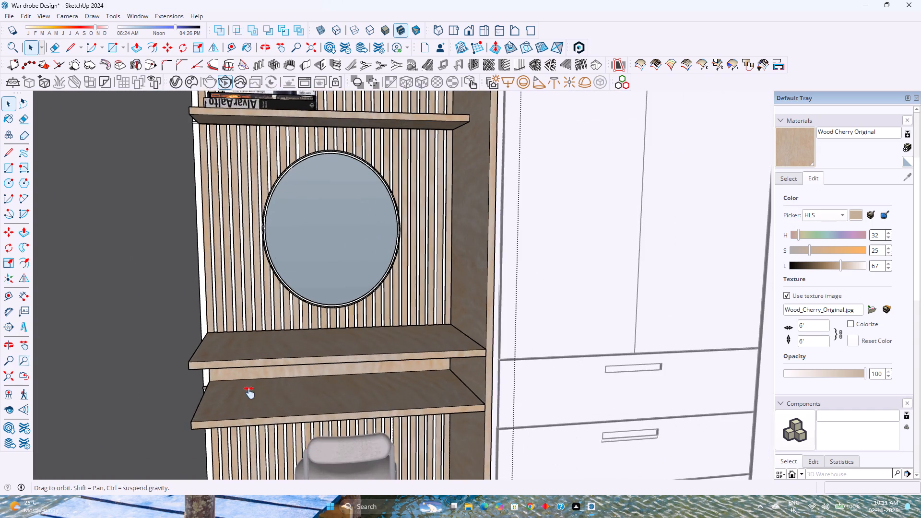
middle_drag(249, 393, 258, 344)
shift+middle_click(258, 344)
scroll(207, 357, up, 4)
click(207, 350)
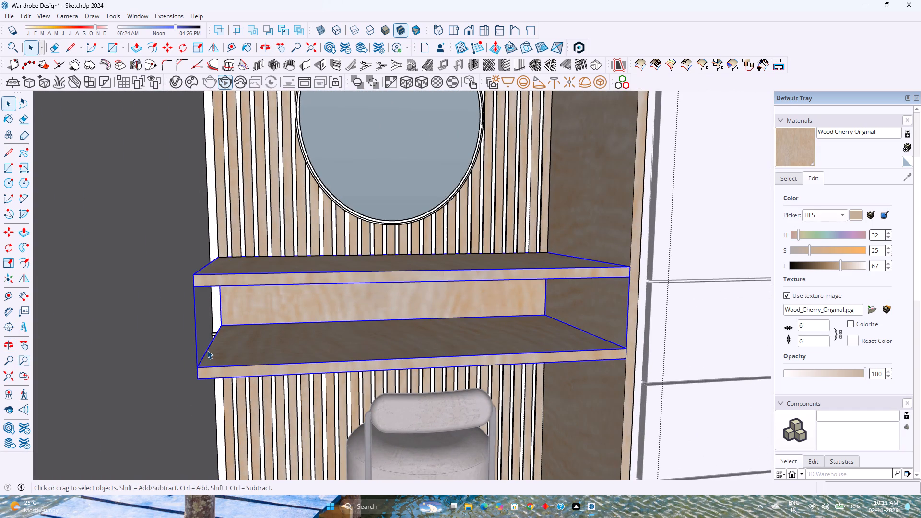
scroll(208, 349, up, 2)
double_click(208, 349)
Examine the wall-side end of the tabletop, lower board and back panel for gaps against the wall.
scroll(208, 349, up, 4)
middle_drag(208, 349, 215, 358)
scroll(203, 327, up, 7)
middle_drag(203, 327, 205, 329)
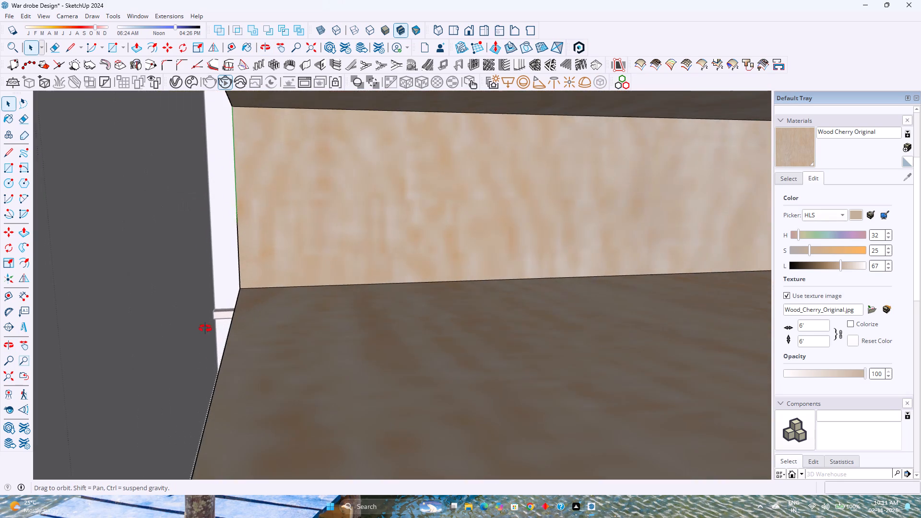
middle_drag(205, 329, 208, 315)
scroll(208, 315, down, 3)
middle_drag(208, 315, 213, 321)
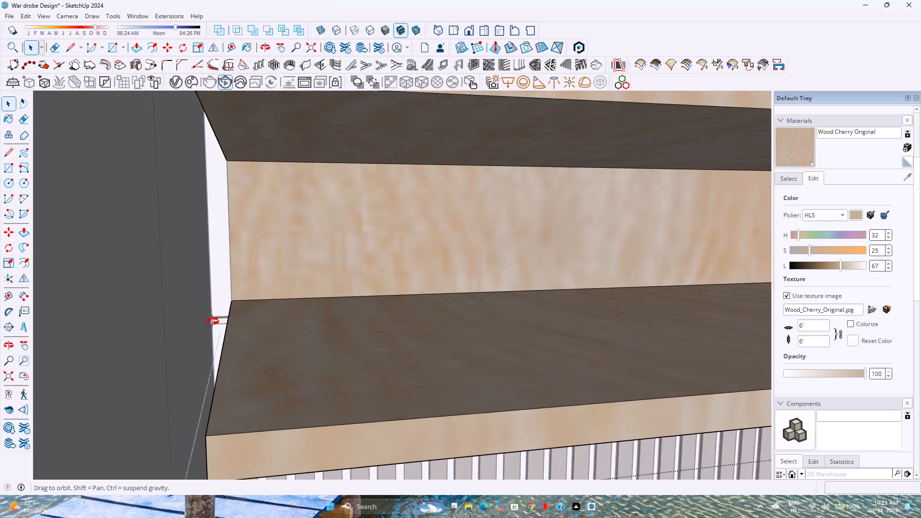
middle_drag(213, 321, 182, 335)
scroll(182, 334, down, 4)
middle_drag(187, 331, 206, 351)
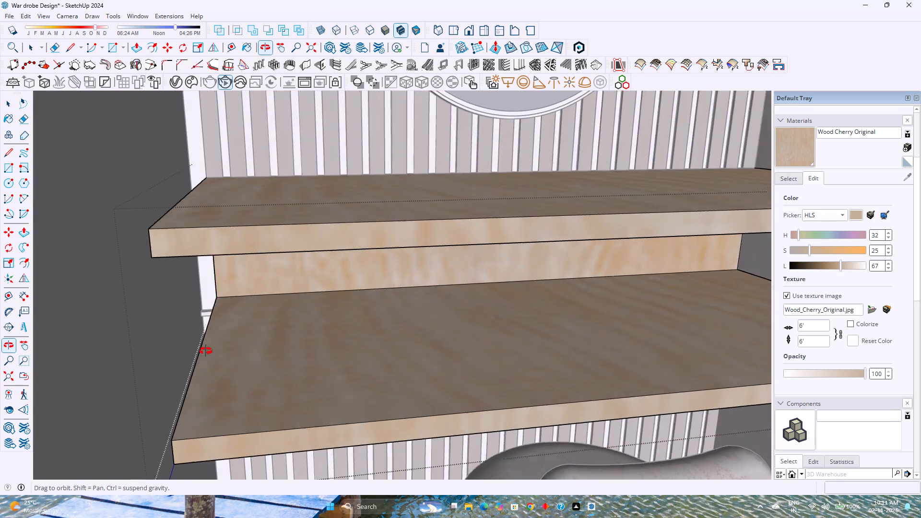
middle_drag(206, 351, 206, 351)
scroll(206, 344, down, 5)
shift+middle_drag(232, 340, 303, 420)
middle_drag(304, 412, 210, 352)
scroll(213, 335, down, 8)
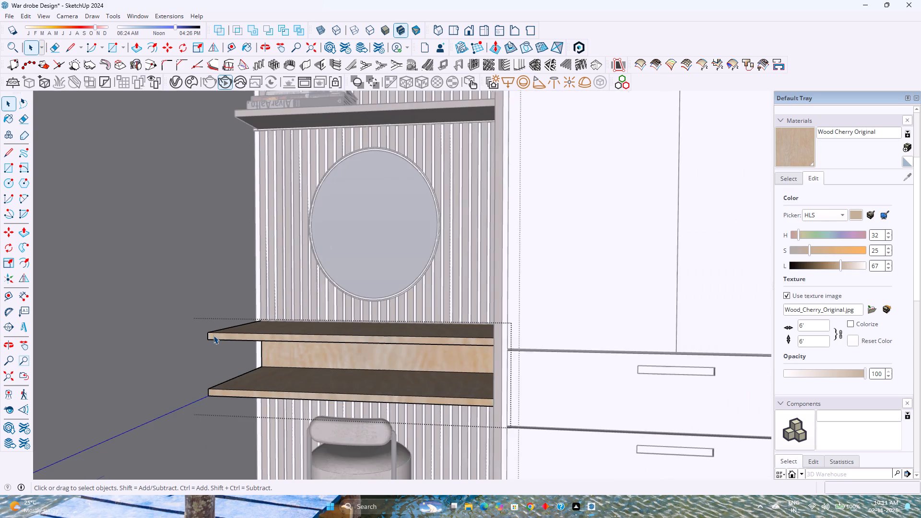
middle_click(217, 335)
middle_drag(219, 336, 240, 353)
shift+middle_drag(238, 329, 291, 454)
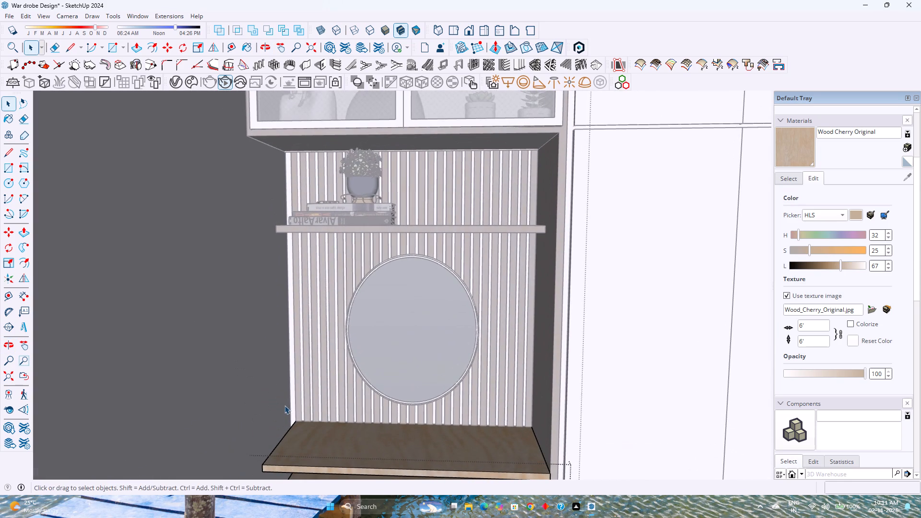
Push/Pull the wall-side end face of the lower board outward by 1" to meet the wall.
shift+middle_drag(275, 421, 303, 365)
scroll(306, 435, up, 4)
middle_click(299, 422)
middle_click(299, 421)
middle_drag(302, 418, 318, 412)
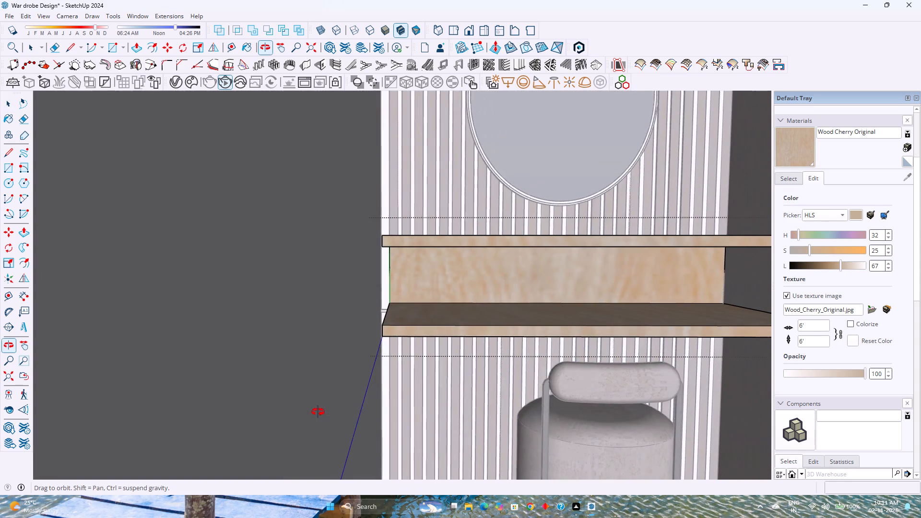
middle_drag(318, 412, 319, 412)
scroll(350, 350, up, 15)
middle_drag(371, 338, 385, 338)
key(p)
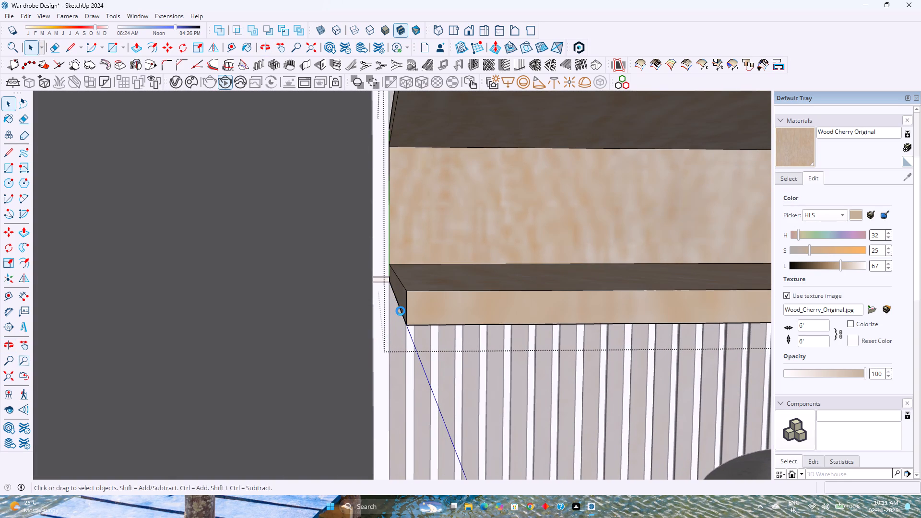
click(401, 311)
click(403, 306)
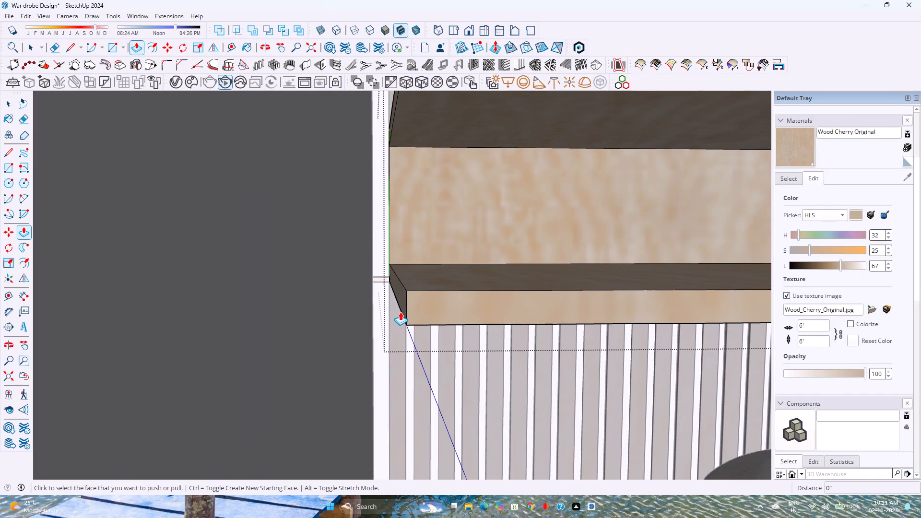
click(401, 302)
click(344, 320)
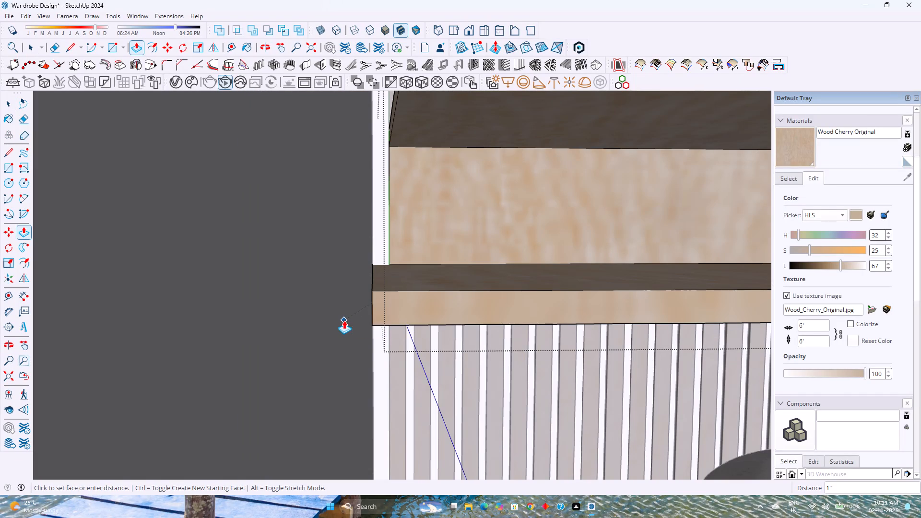
Repeat the 1" Push/Pull on the wall-side end face of the tabletop board above.
shift+middle_click(360, 306)
shift+middle_drag(360, 306, 381, 400)
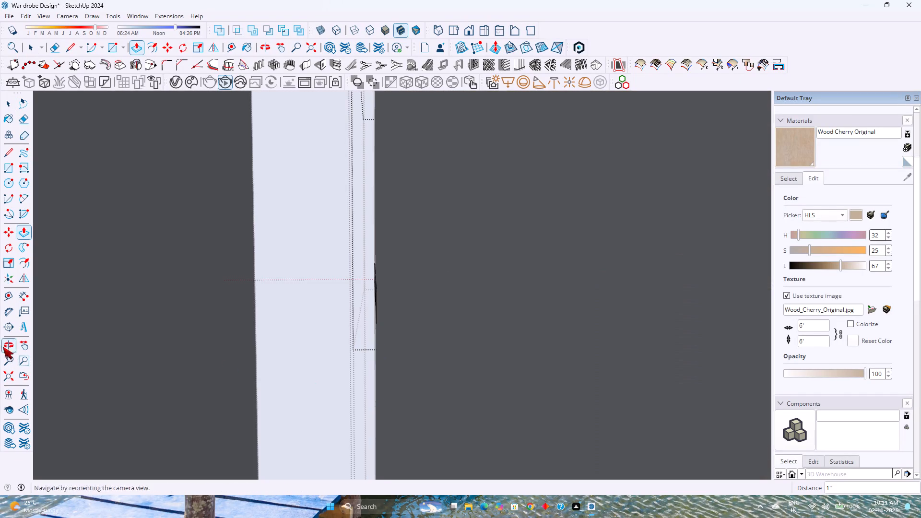
click(9, 374)
scroll(270, 282, up, 3)
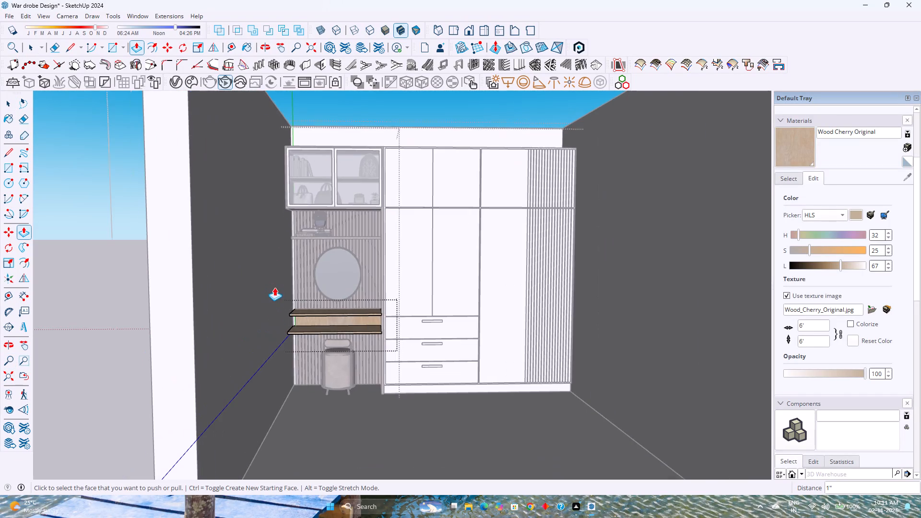
scroll(274, 287, up, 20)
scroll(274, 287, up, 4)
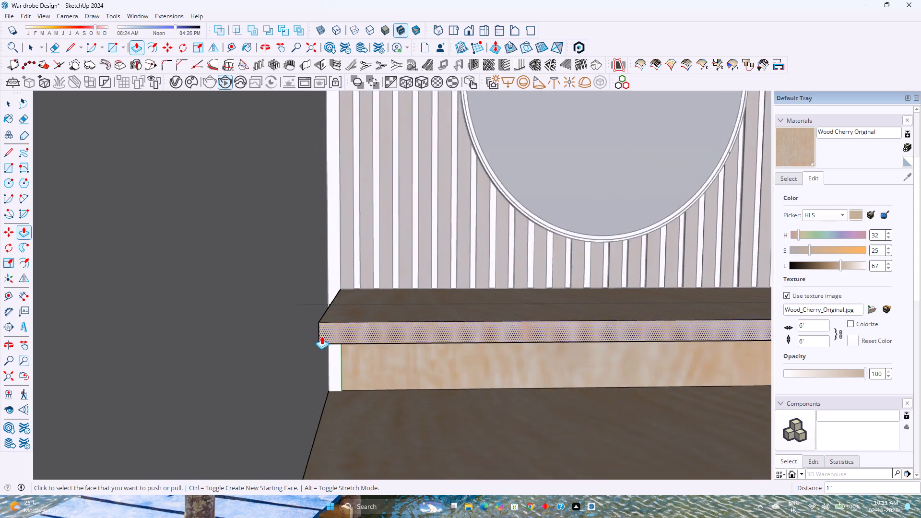
scroll(321, 336, up, 6)
middle_drag(308, 336, 320, 333)
scroll(330, 324, up, 5)
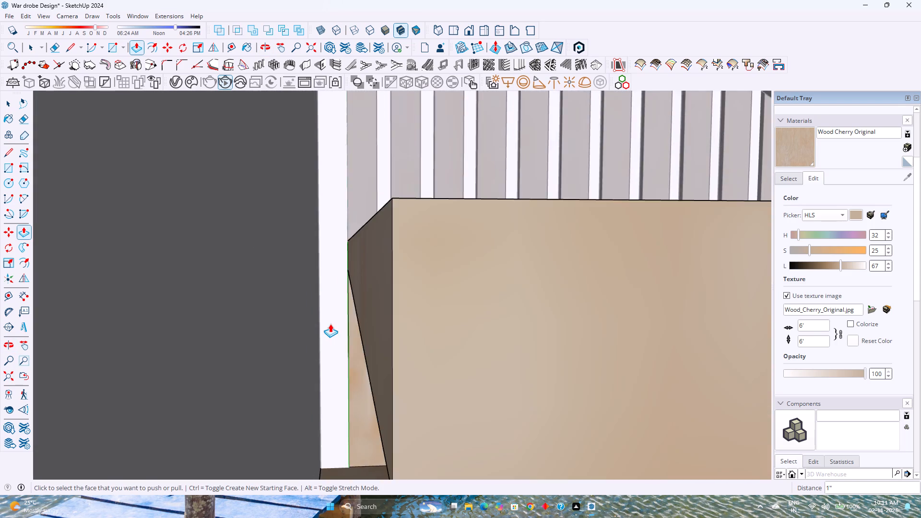
scroll(330, 324, up, 1)
double_click(418, 278)
scroll(329, 303, down, 11)
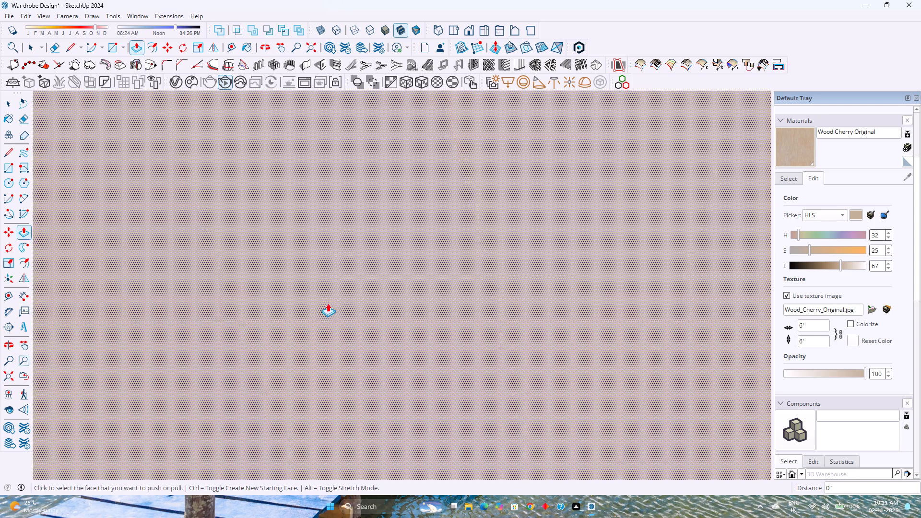
Push/Pull the front face of the back panel between the tabletop and lower board by 0.25".
click(11, 373)
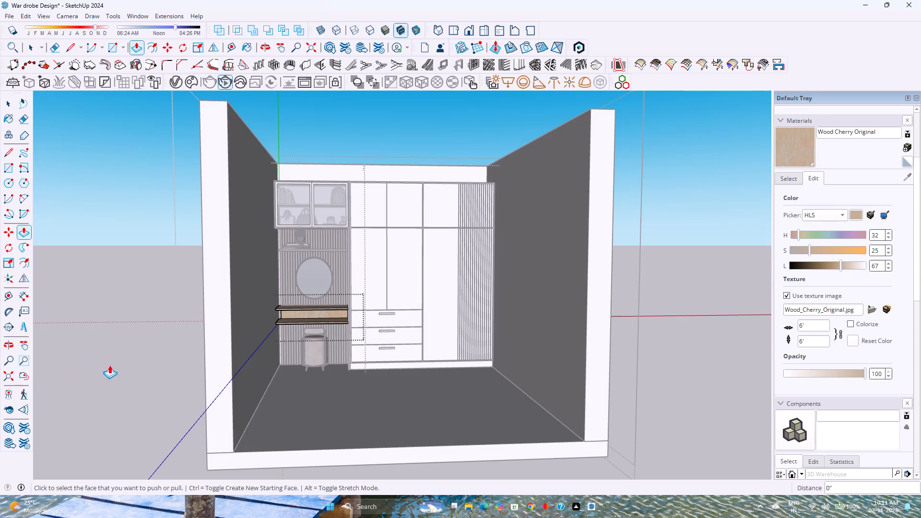
scroll(302, 341, up, 12)
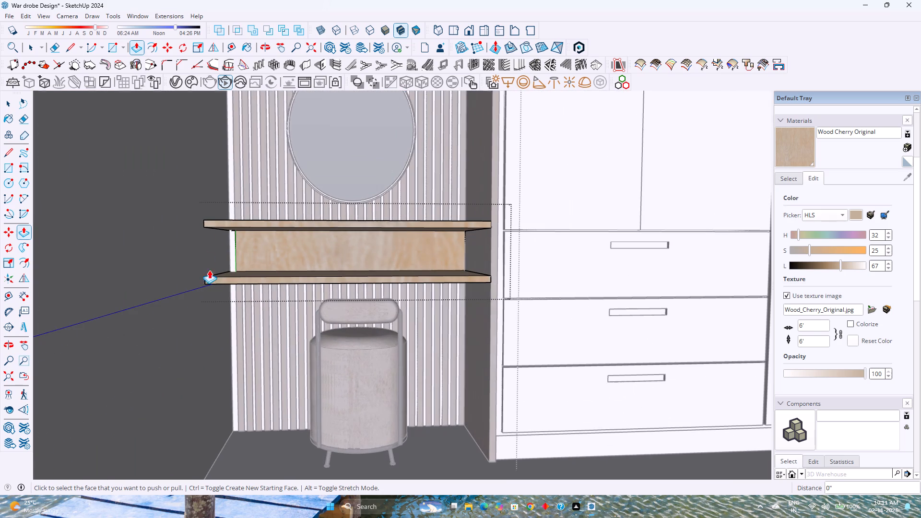
key(space)
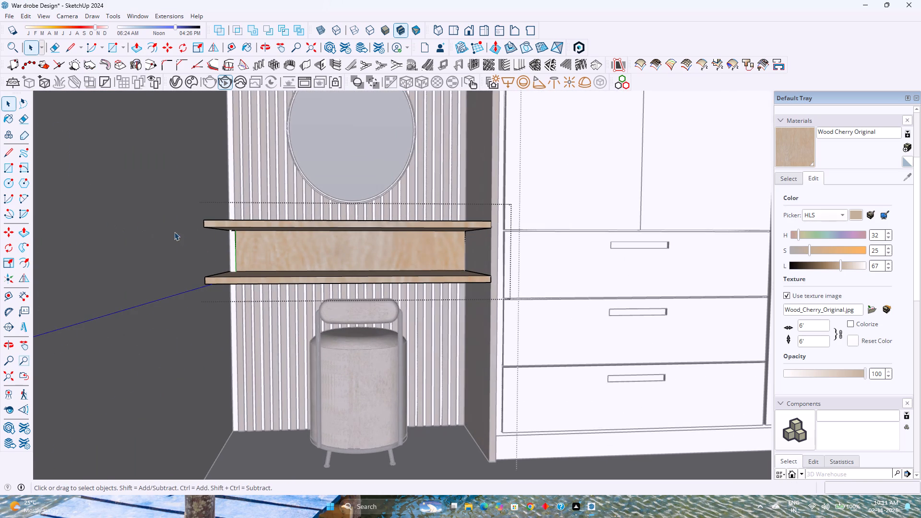
scroll(203, 246, up, 20)
scroll(203, 246, up, 2)
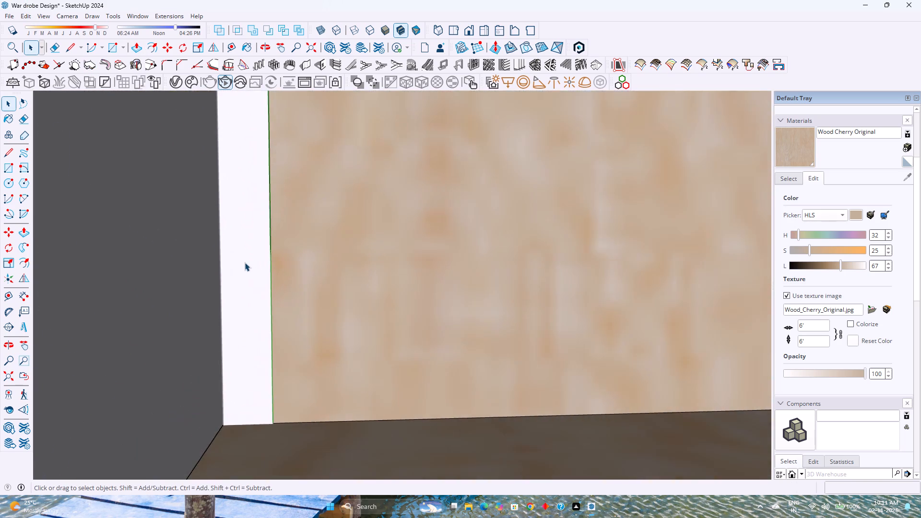
middle_click(245, 262)
middle_drag(245, 262, 255, 269)
middle_click(255, 269)
scroll(243, 265, down, 2)
scroll(171, 289, down, 2)
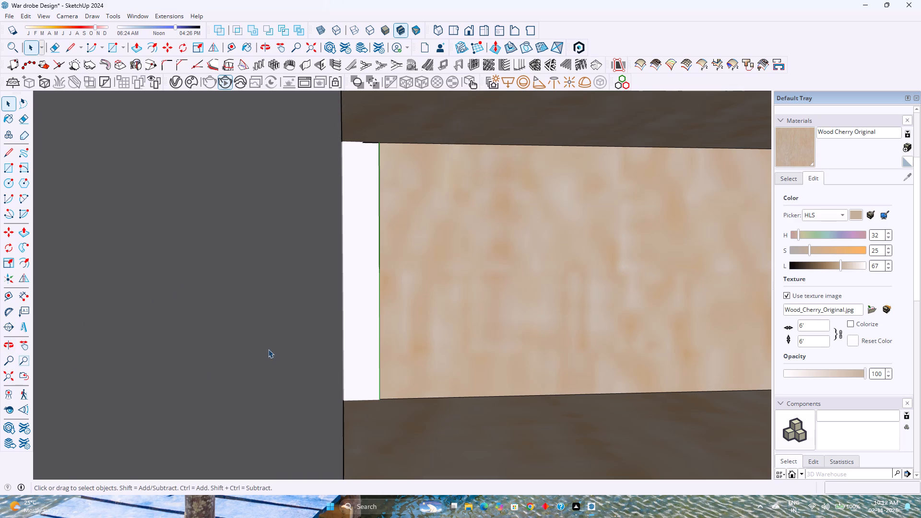
scroll(343, 346, up, 5)
scroll(383, 333, up, 13)
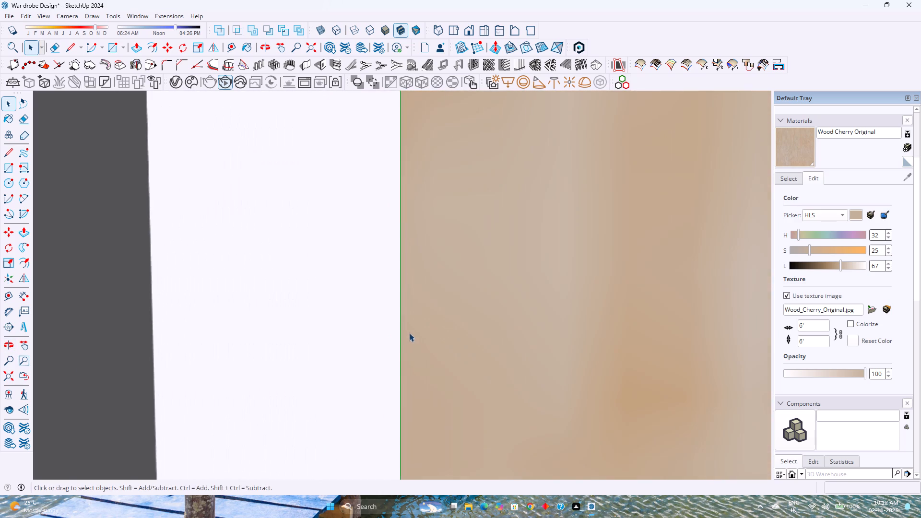
scroll(409, 333, up, 7)
middle_drag(390, 333, 626, 347)
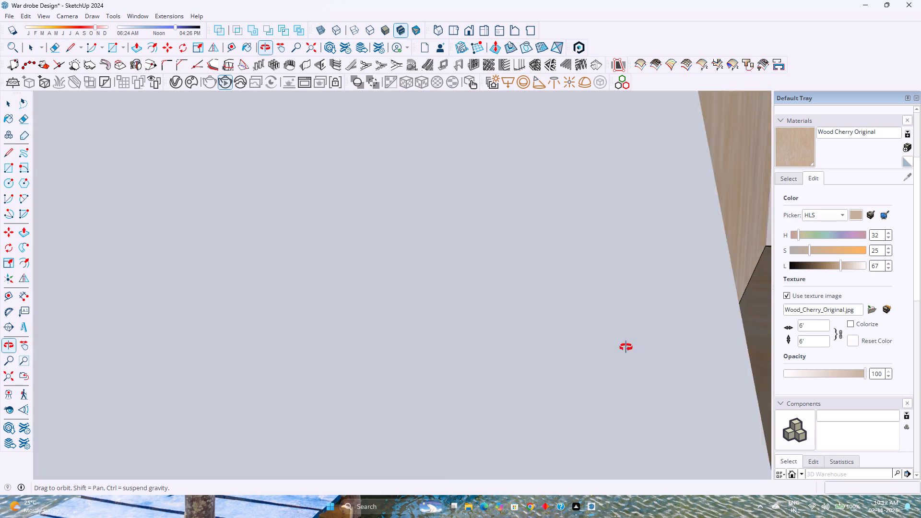
middle_drag(626, 347, 232, 341)
scroll(232, 336, down, 15)
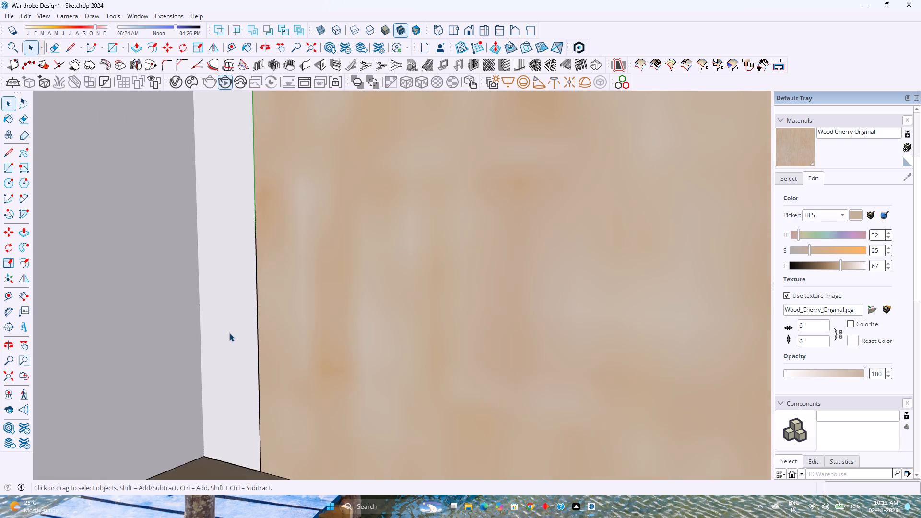
scroll(229, 333, down, 20)
scroll(229, 333, down, 5)
middle_drag(268, 339, 364, 329)
scroll(364, 329, down, 1)
key(p)
click(380, 340)
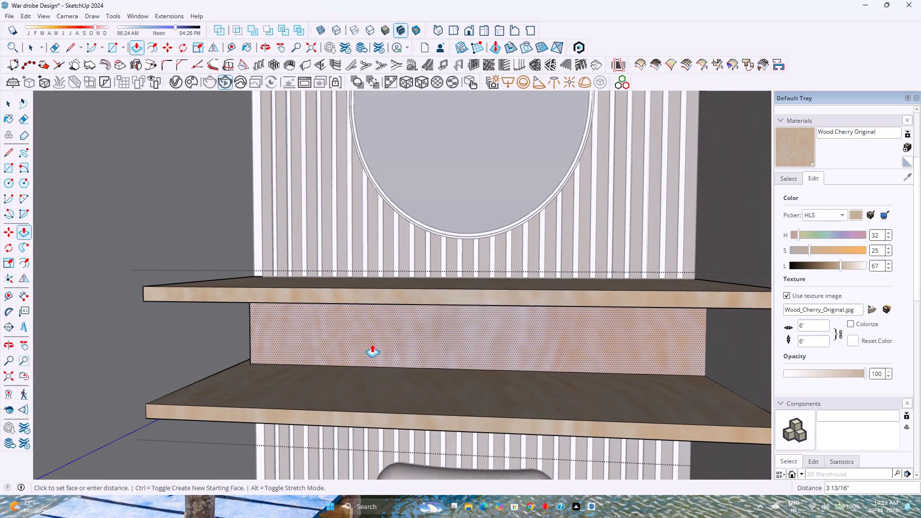
text(0.25)
key(Return)
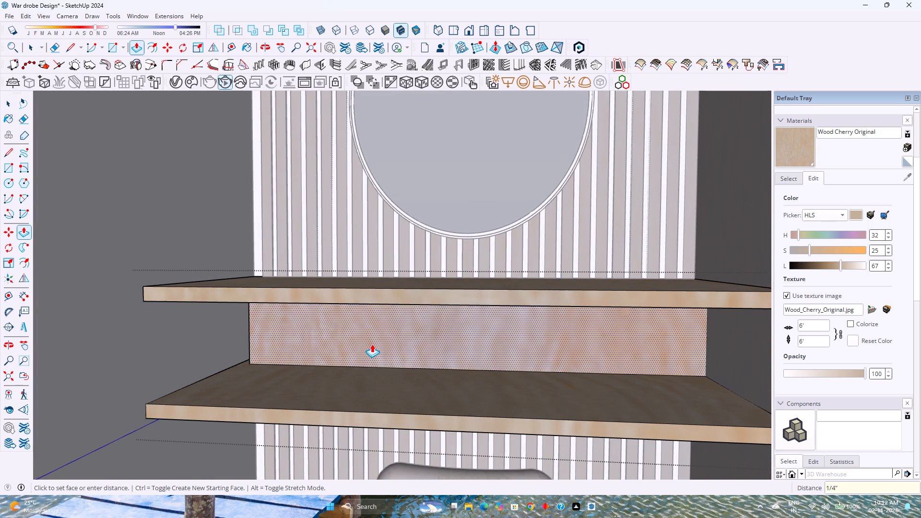
Push/Pull the wall-side end face of the back panel outward by 1".
scroll(238, 348, up, 17)
middle_drag(269, 343, 329, 355)
scroll(326, 356, up, 9)
middle_drag(323, 359, 367, 363)
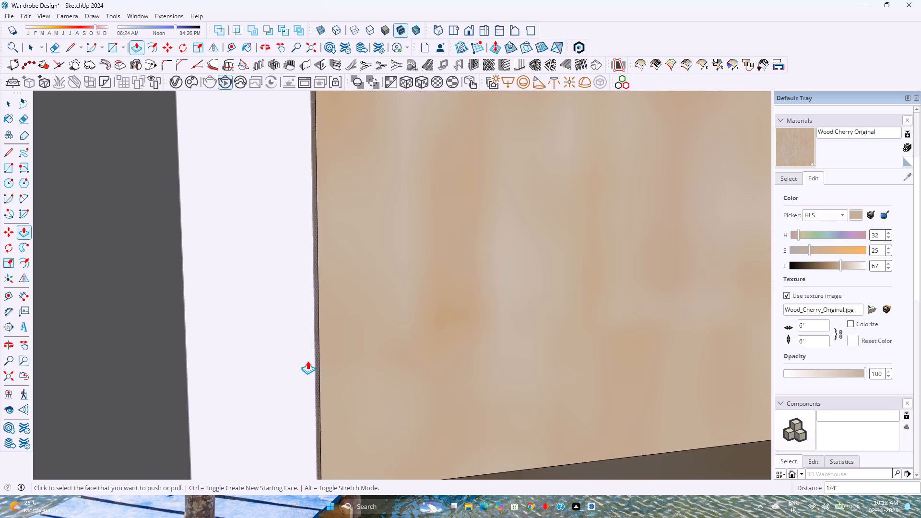
click(314, 355)
click(317, 353)
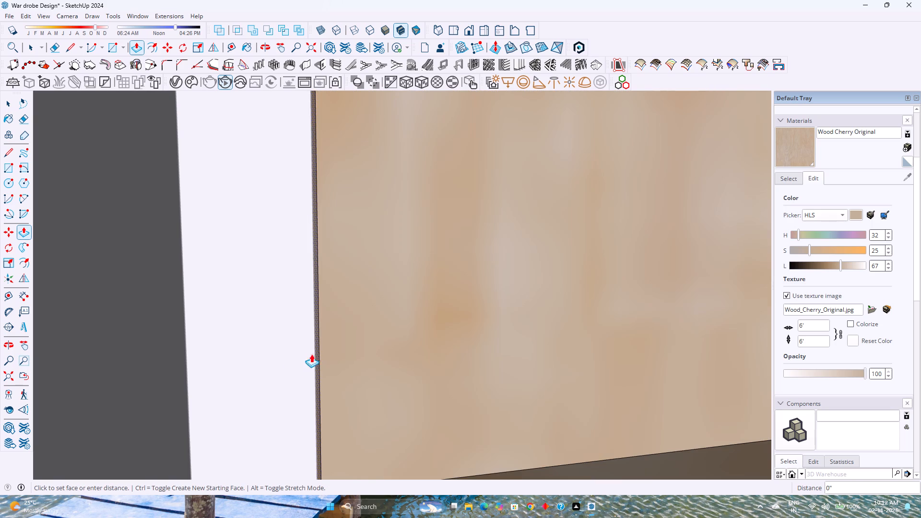
scroll(285, 358, down, 9)
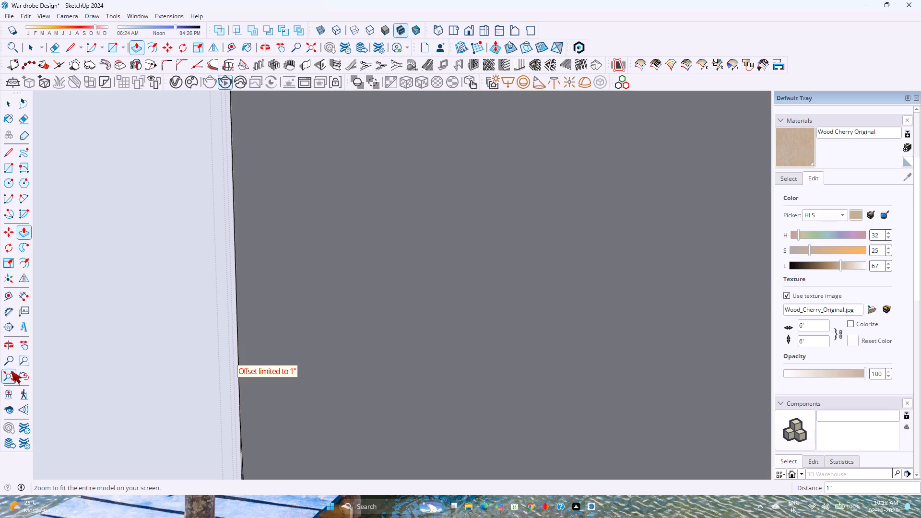
click(10, 374)
scroll(287, 322, up, 5)
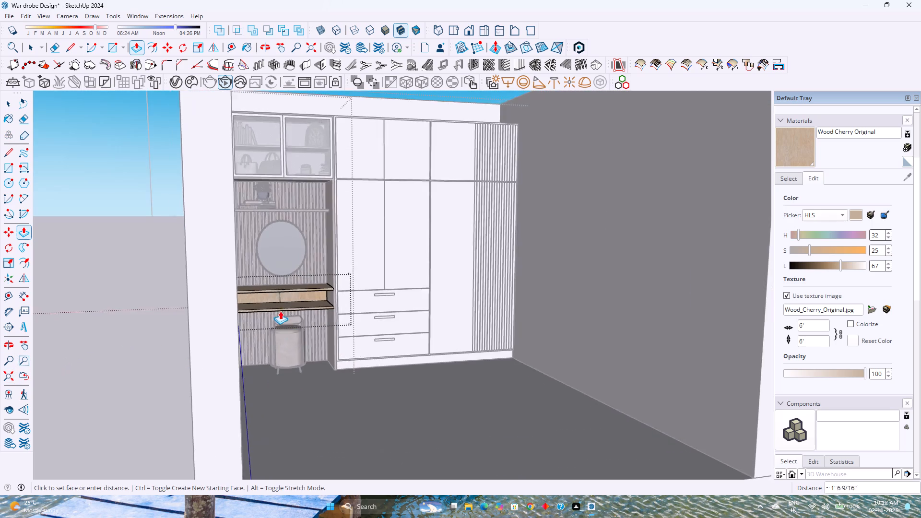
scroll(280, 311, up, 4)
scroll(213, 305, up, 4)
click(213, 304)
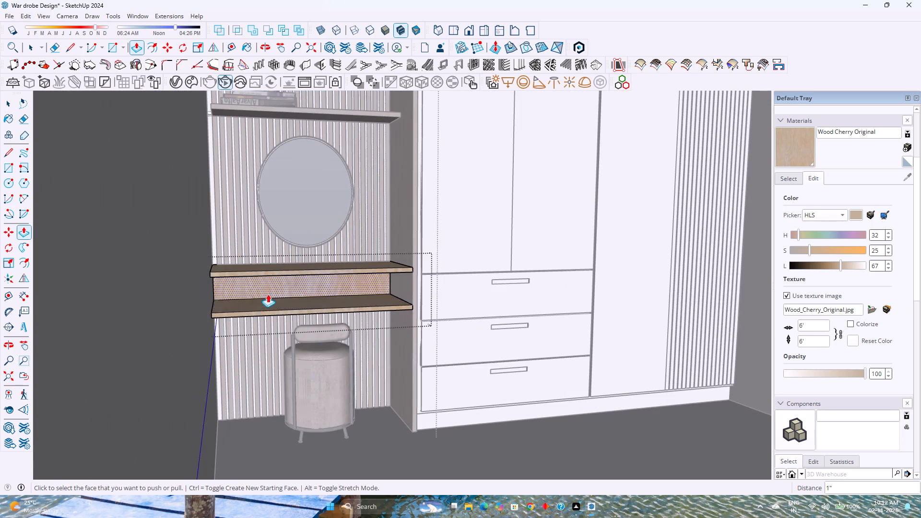
Unhide the last hidden object, the fluted drawer front of the dressing table.
scroll(269, 294, up, 6)
middle_drag(269, 294, 232, 303)
key(space)
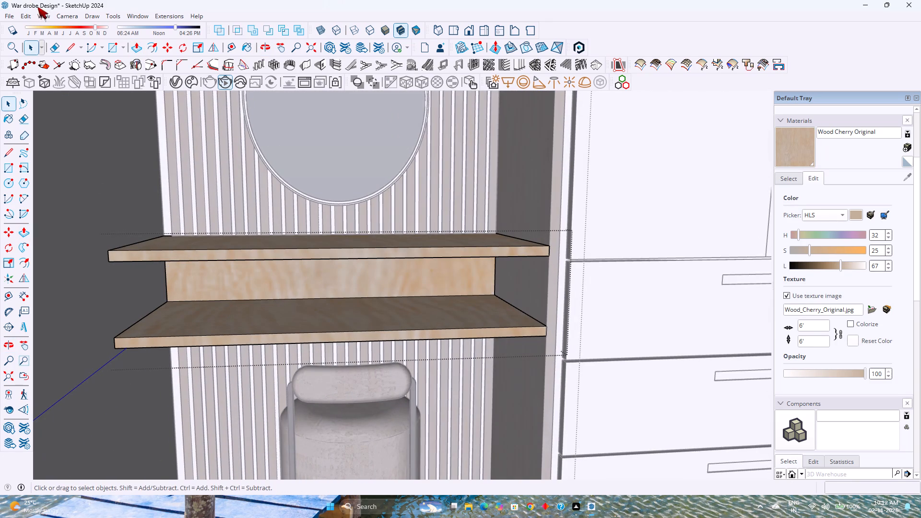
click(25, 14)
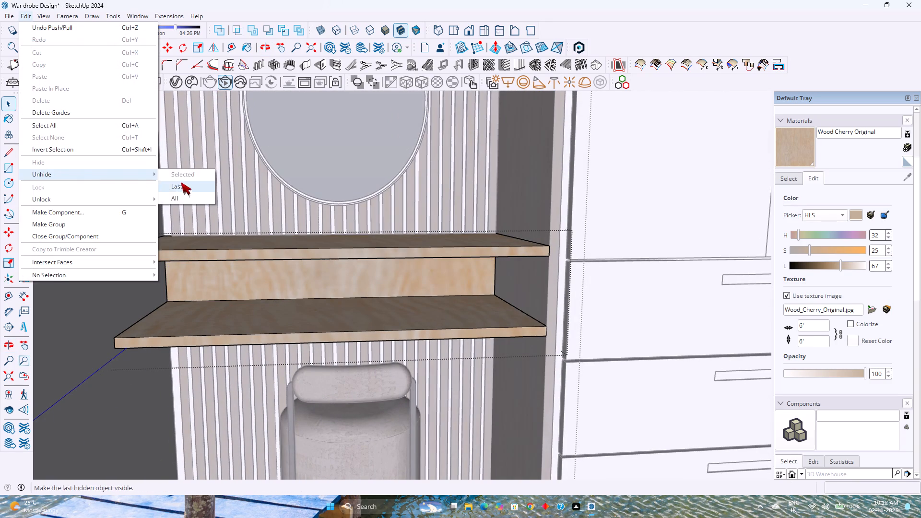
click(183, 185)
Copy the wall-side end edge on the lower board's upper face 1" inward along the red axis.
scroll(187, 273, up, 2)
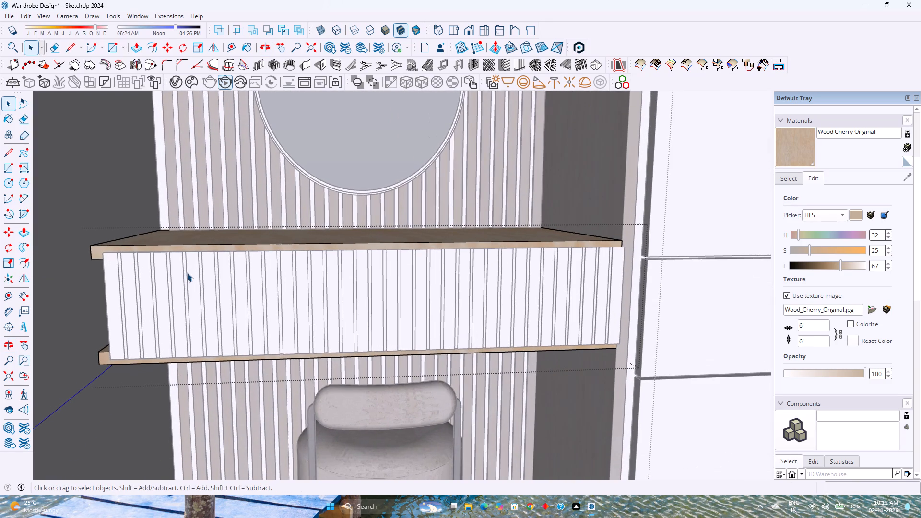
scroll(89, 268, up, 5)
middle_drag(101, 265, 120, 258)
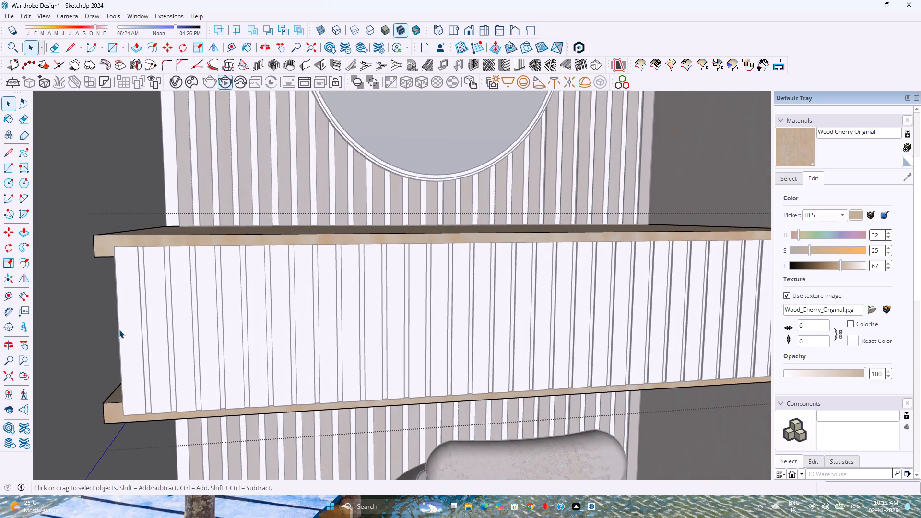
scroll(119, 331, up, 2)
scroll(115, 388, up, 8)
shift+middle_drag(109, 410, 172, 370)
click(189, 375)
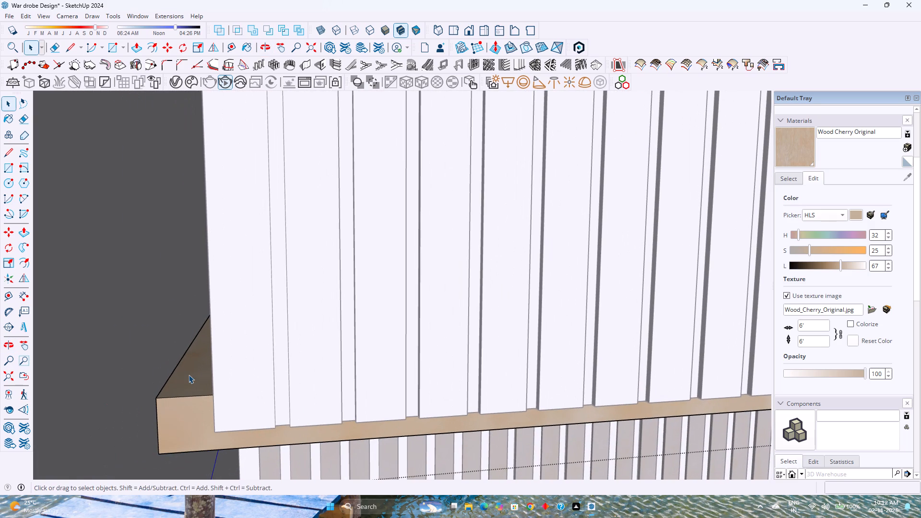
middle_drag(186, 380, 202, 391)
scroll(196, 391, up, 4)
key(l)
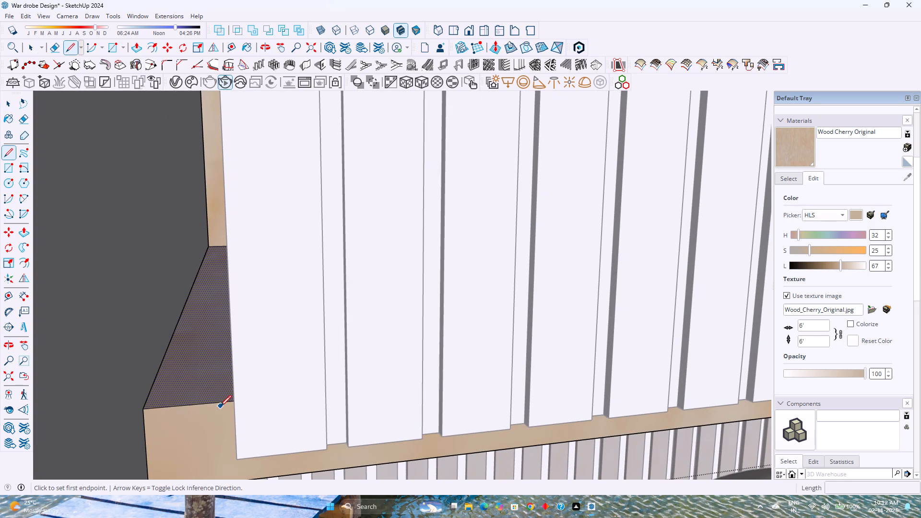
key(space)
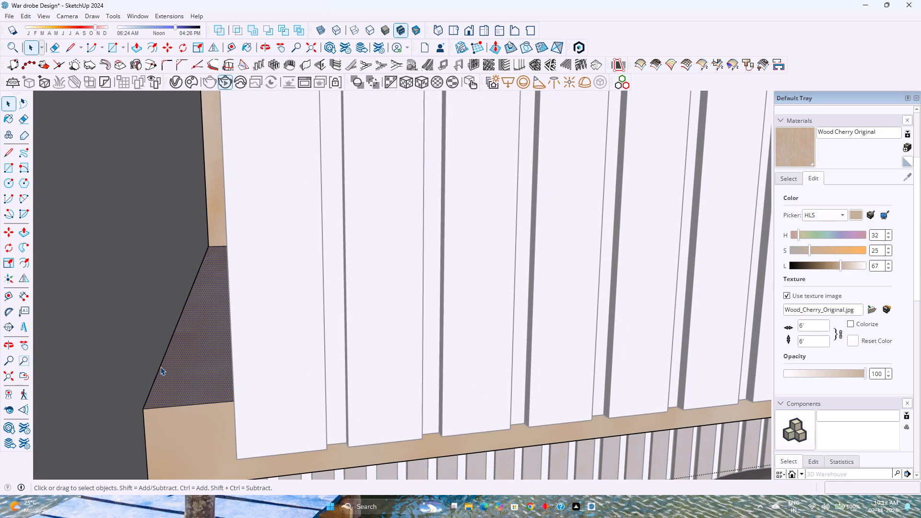
click(160, 366)
key(m)
click(160, 366)
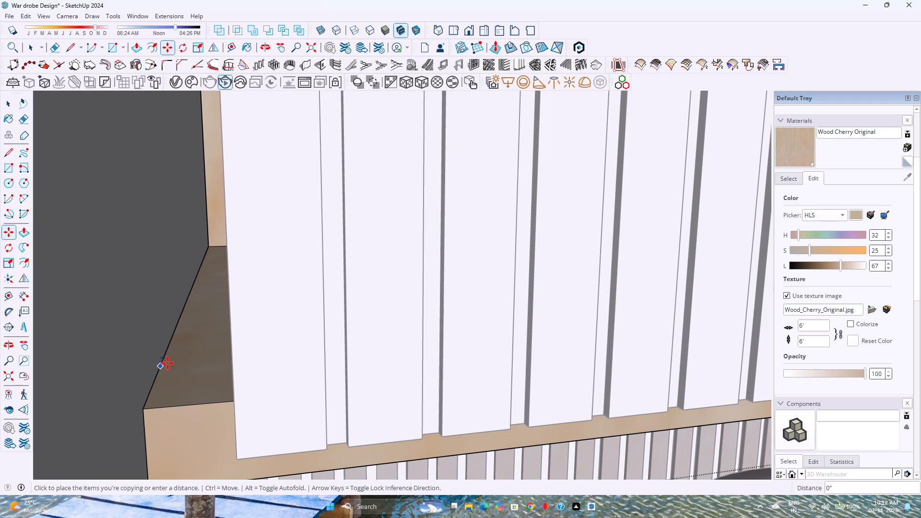
key(Right)
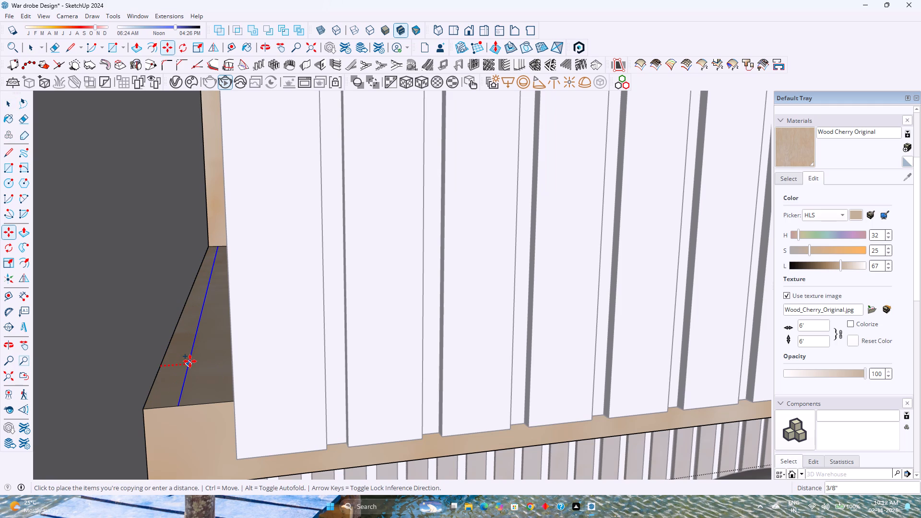
key(1)
key(Return)
Push/Pull the 1" strip on the lower board up 7" to the underside of the tabletop, forming a side panel.
key(p)
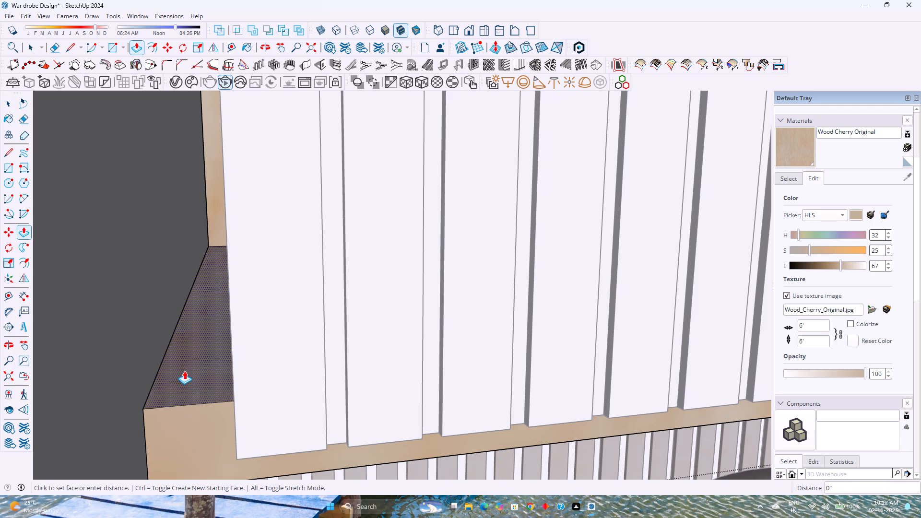
click(184, 371)
scroll(176, 328, down, 10)
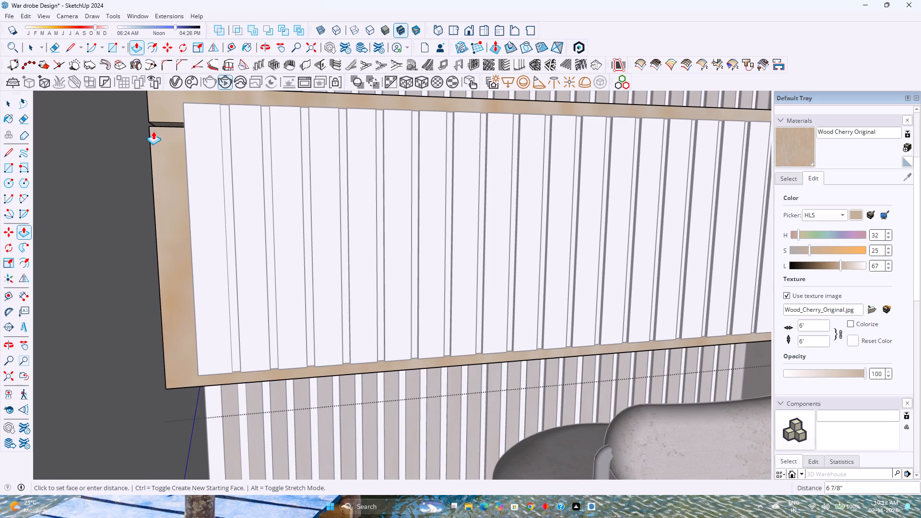
click(153, 125)
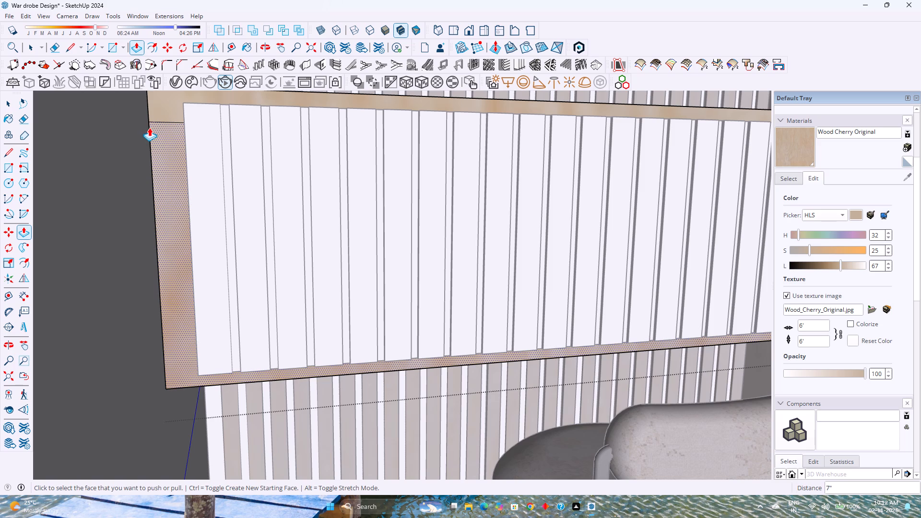
Erase the seam edge on the front between the tabletop and the side panel.
key(e)
click(163, 122)
key(space)
Examine how the side panel and tabletop frame the fluted drawer front.
scroll(143, 196, down, 4)
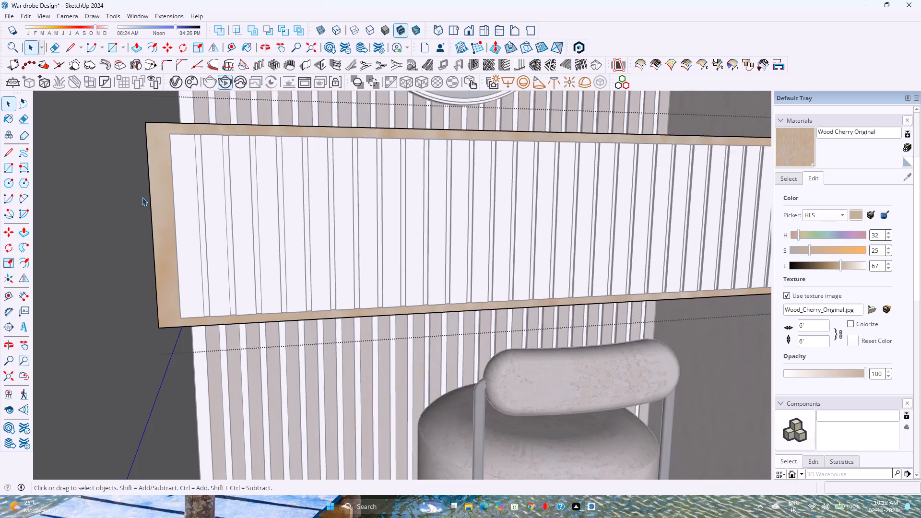
scroll(142, 197, down, 10)
middle_drag(221, 204, 219, 277)
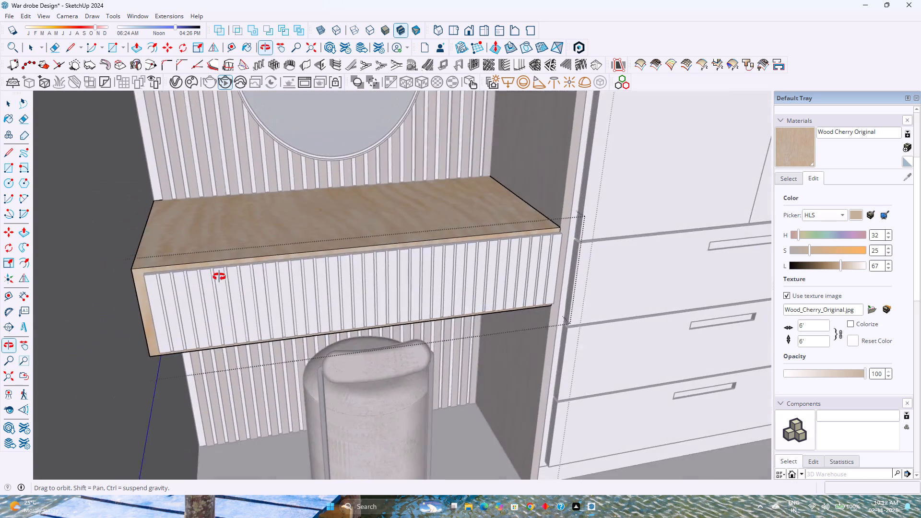
middle_drag(219, 277, 213, 261)
middle_click(213, 261)
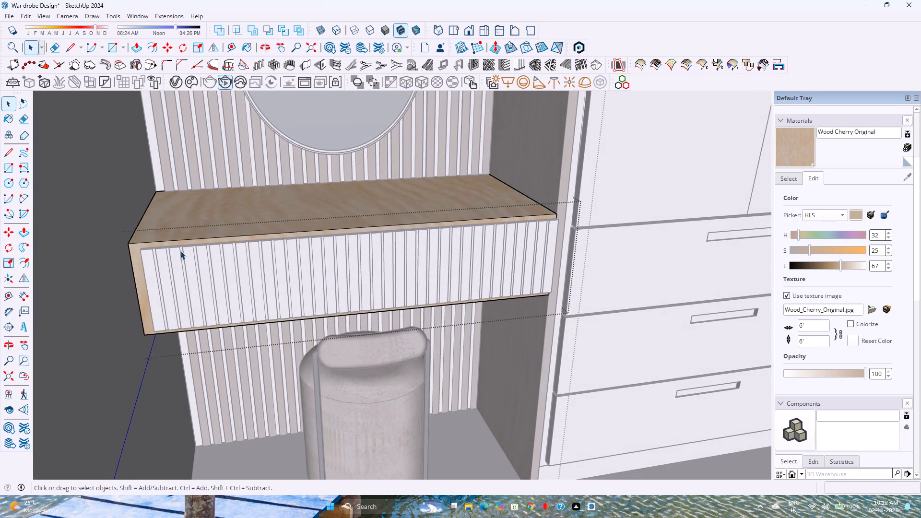
scroll(163, 244, up, 13)
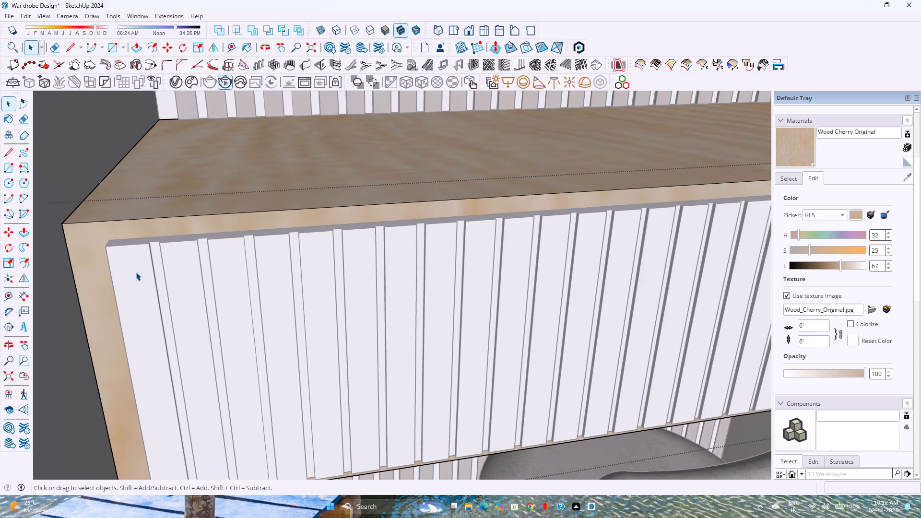
scroll(126, 276, down, 11)
Close the group and move the dressing table carcass 20' along the blue axis, out in front of the room.
key(Escape)
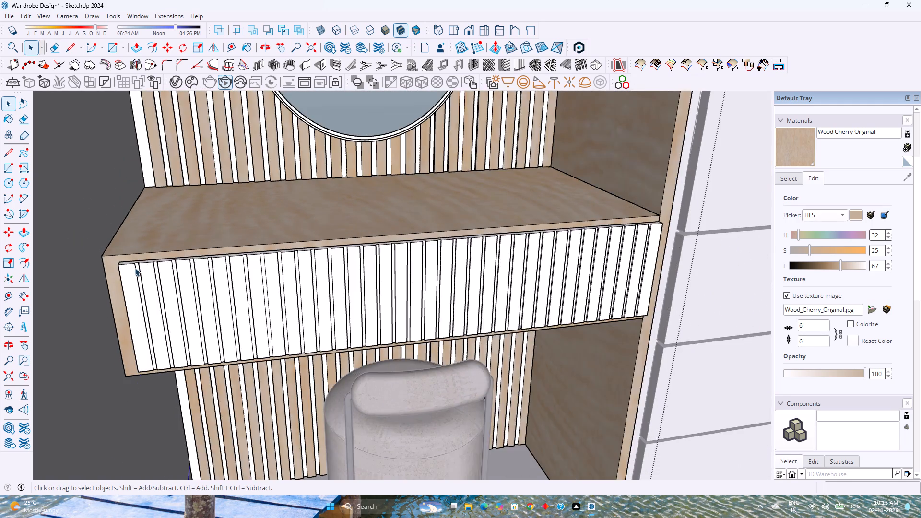
scroll(135, 268, down, 3)
click(142, 268)
click(153, 243)
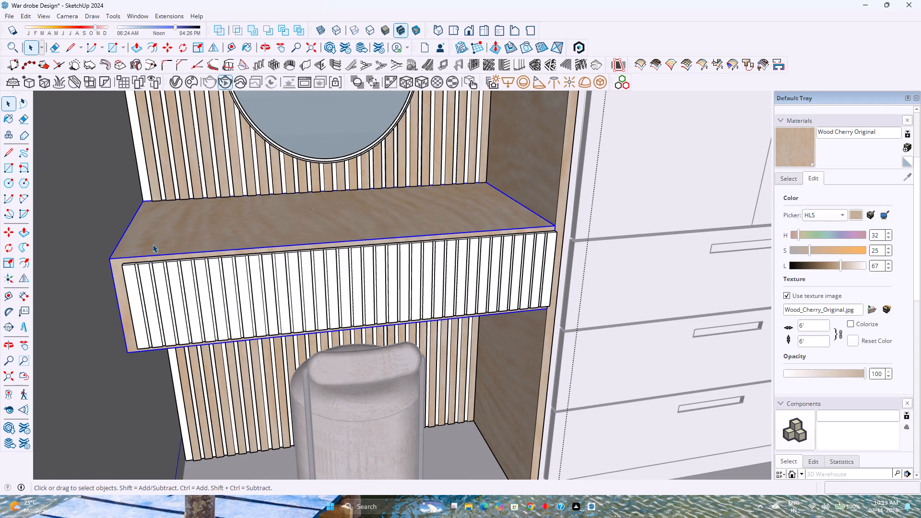
scroll(156, 250, down, 10)
key(m)
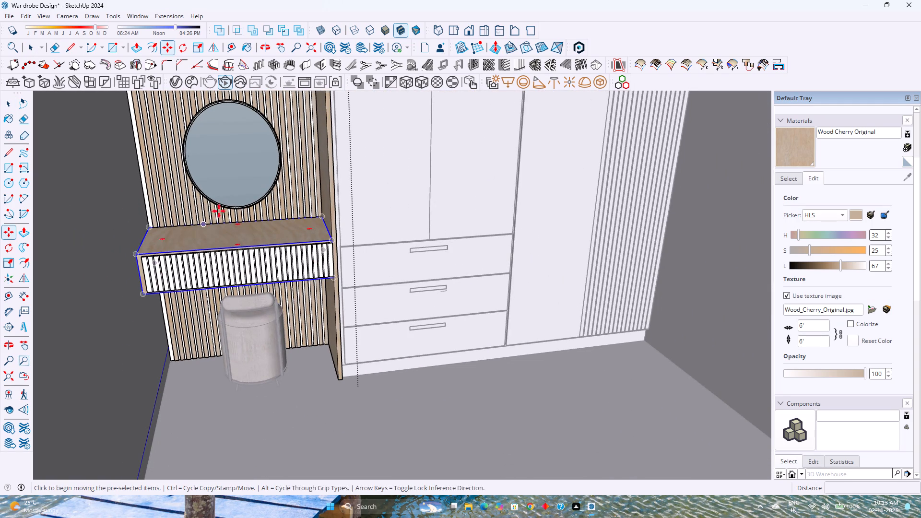
click(323, 216)
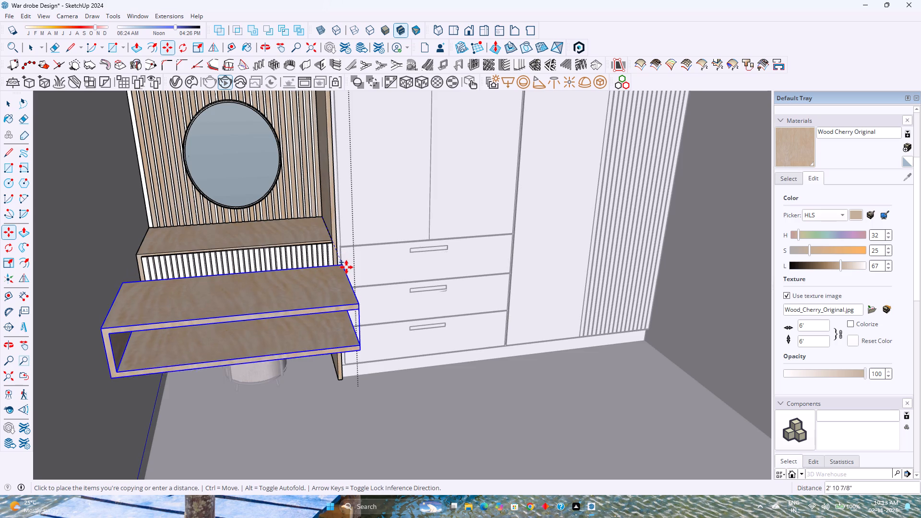
scroll(347, 272, down, 13)
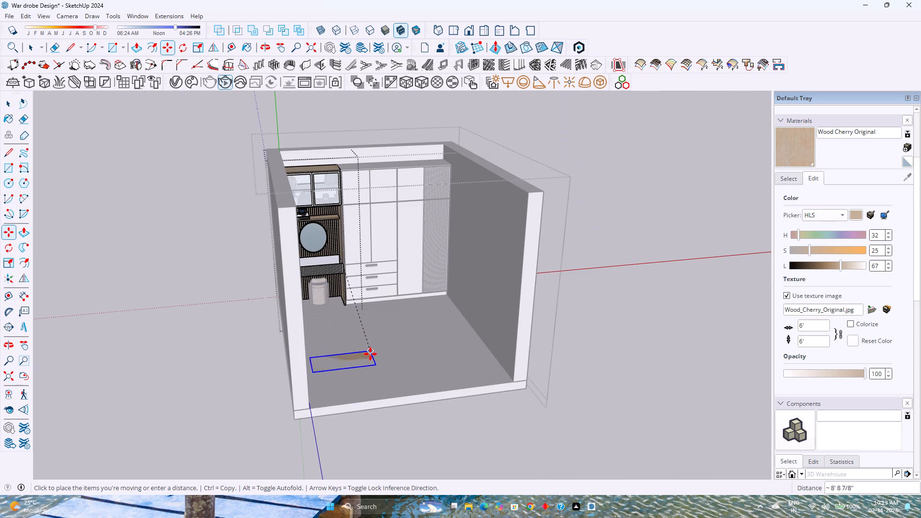
key(Right)
key(Up)
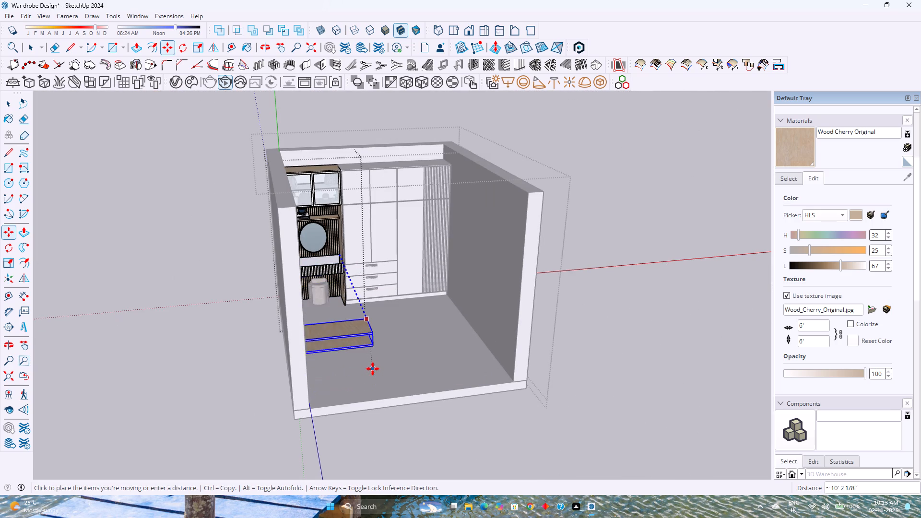
text(20)
key(apostrophe)
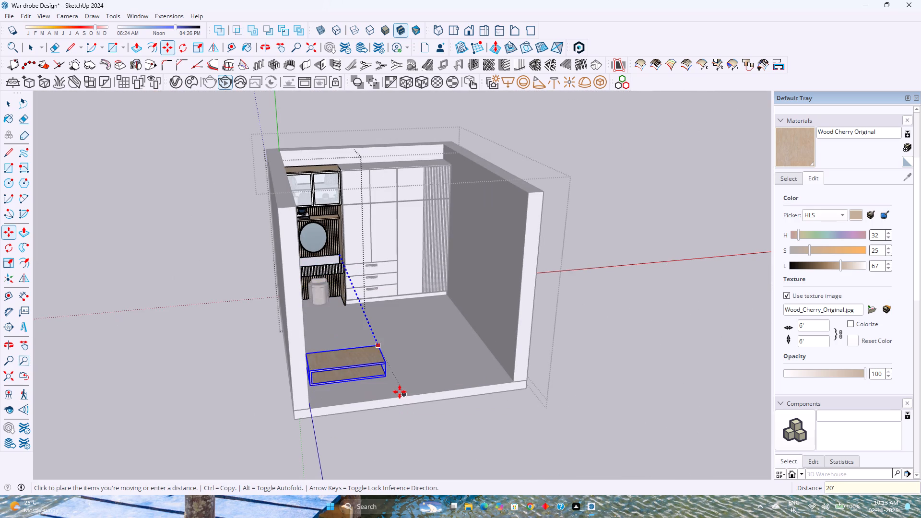
key(Return)
key(space)
Open the moved carcass group and Push/Pull the side panel's inner face by 0.5" into the opening.
scroll(311, 407, down, 1)
scroll(311, 407, up, 5)
shift+middle_drag(307, 404, 334, 287)
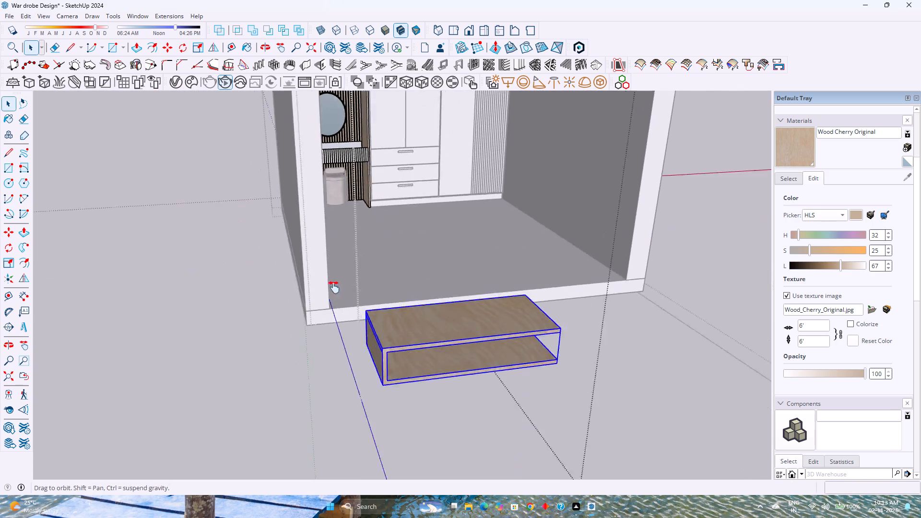
shift+middle_drag(334, 287, 337, 278)
shift+scroll(336, 282, up, 1)
middle_drag(350, 326, 114, 312)
scroll(335, 377, up, 3)
scroll(347, 312, up, 2)
double_click(386, 287)
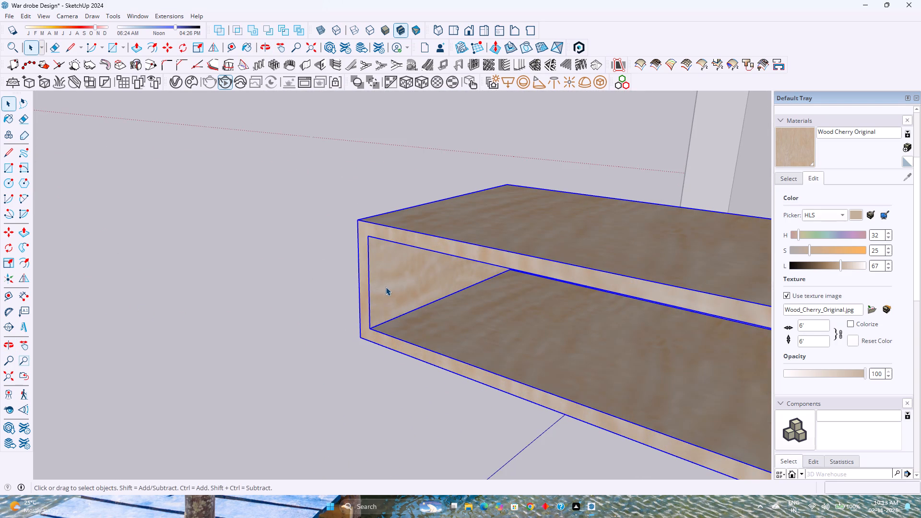
scroll(386, 287, up, 2)
click(383, 287)
key(p)
click(382, 287)
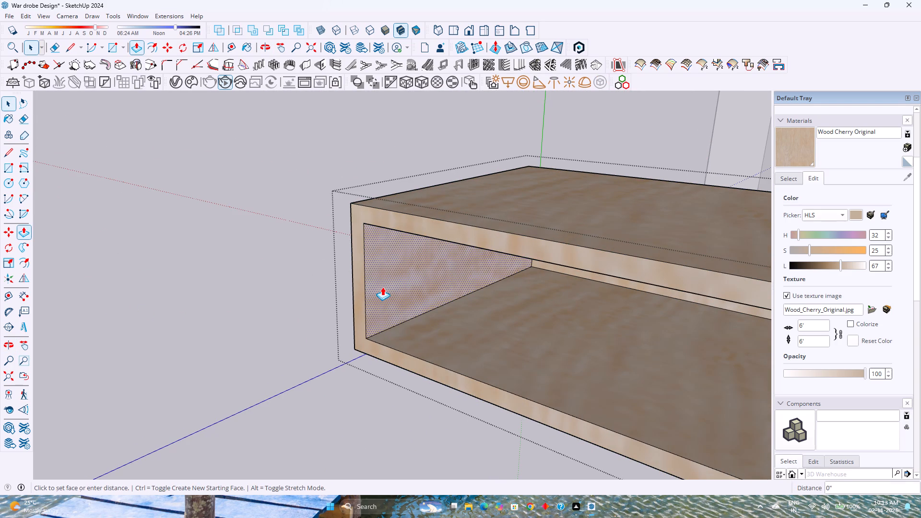
text(0.5)
key(Return)
Push/Pull the outer face of the side panel inward by 0.5", below the tabletop's end.
middle_drag(296, 312, 403, 326)
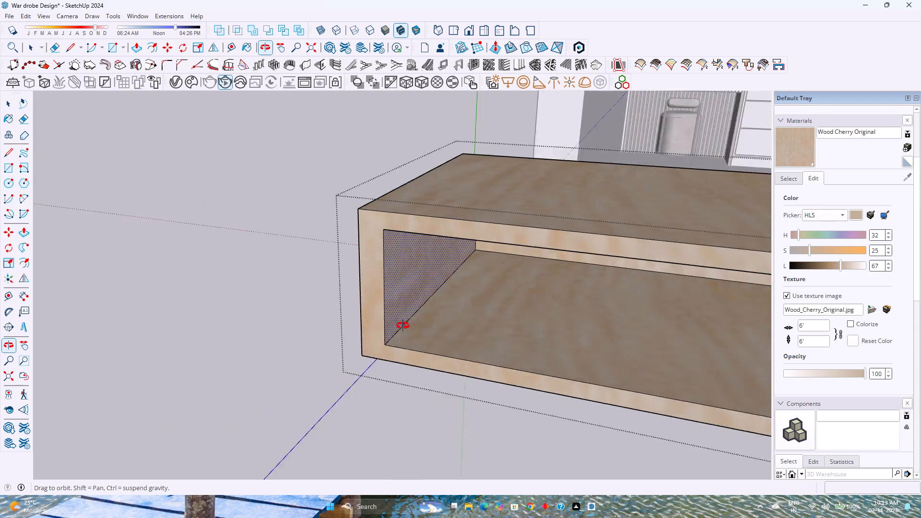
middle_drag(403, 326, 569, 327)
click(379, 297)
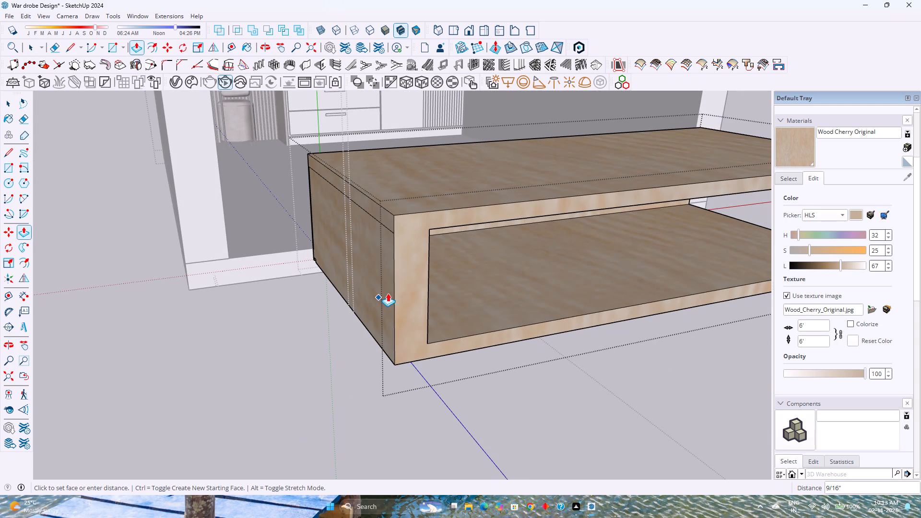
key(Escape)
click(369, 299)
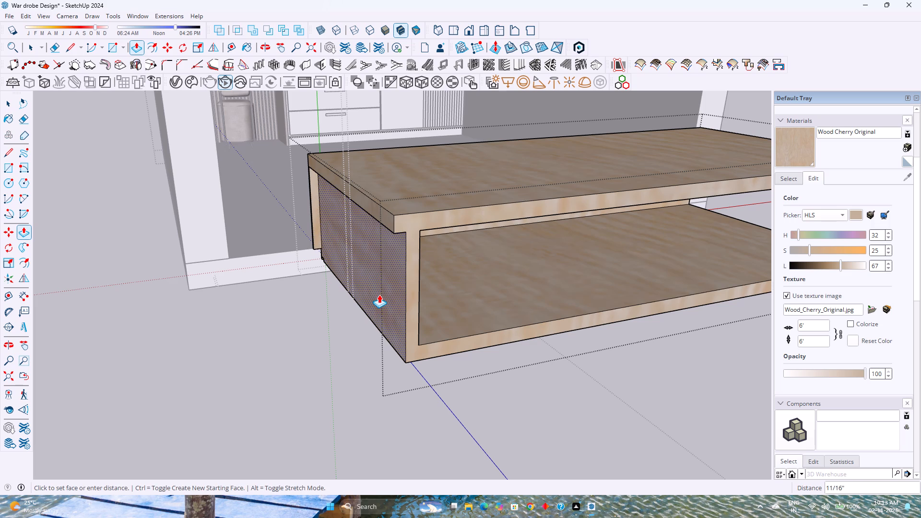
text(0.)
key(5)
key(Return)
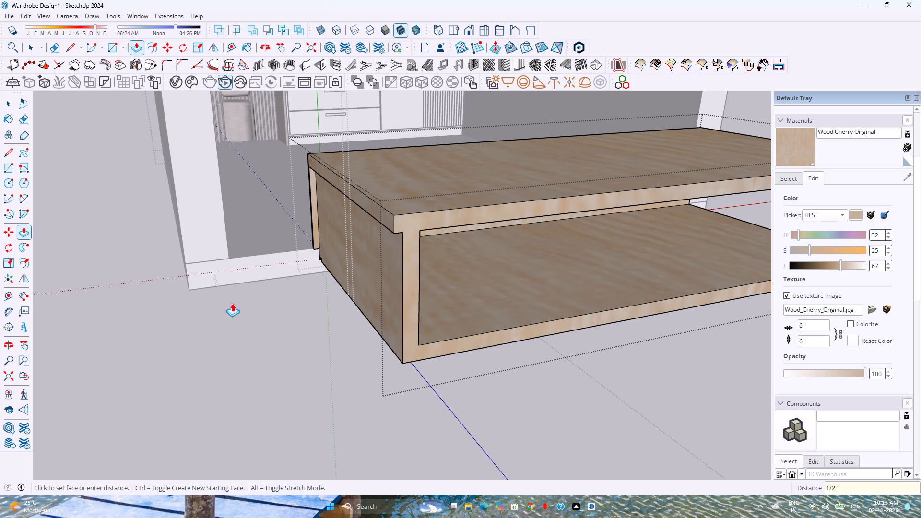
Push/Pull the tabletop's end and the thin strip at the side panel's back edge inward by 0.5".
double_click(337, 181)
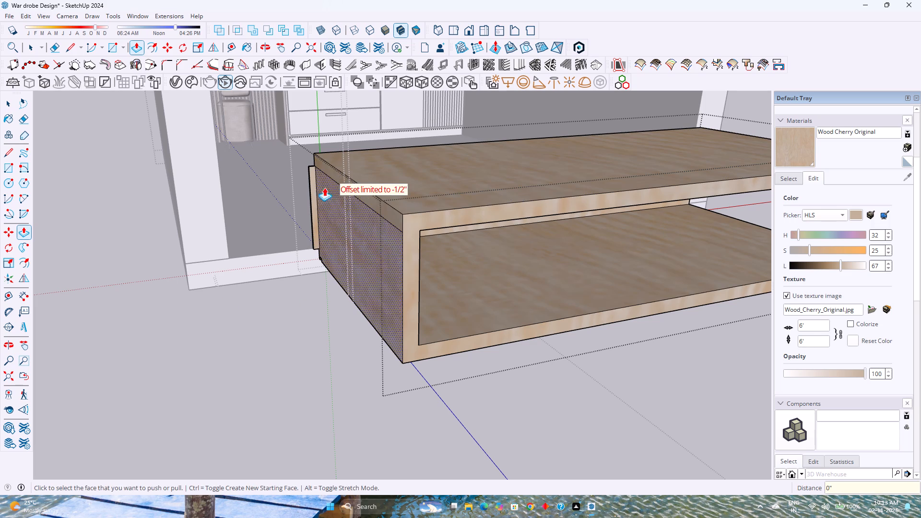
scroll(307, 198, up, 4)
middle_click(308, 199)
middle_click(308, 199)
scroll(309, 199, down, 6)
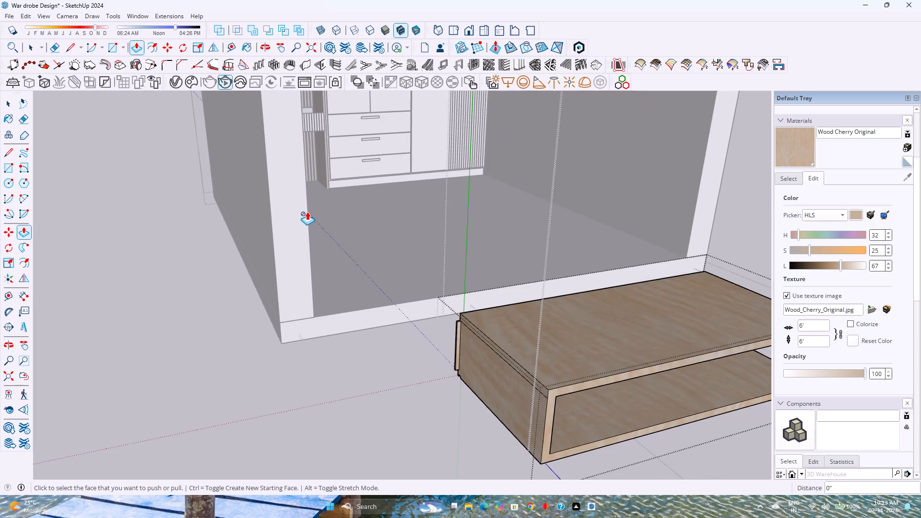
scroll(307, 212, down, 3)
scroll(500, 331, up, 4)
scroll(415, 353, up, 1)
middle_drag(416, 353, 664, 332)
middle_click(664, 332)
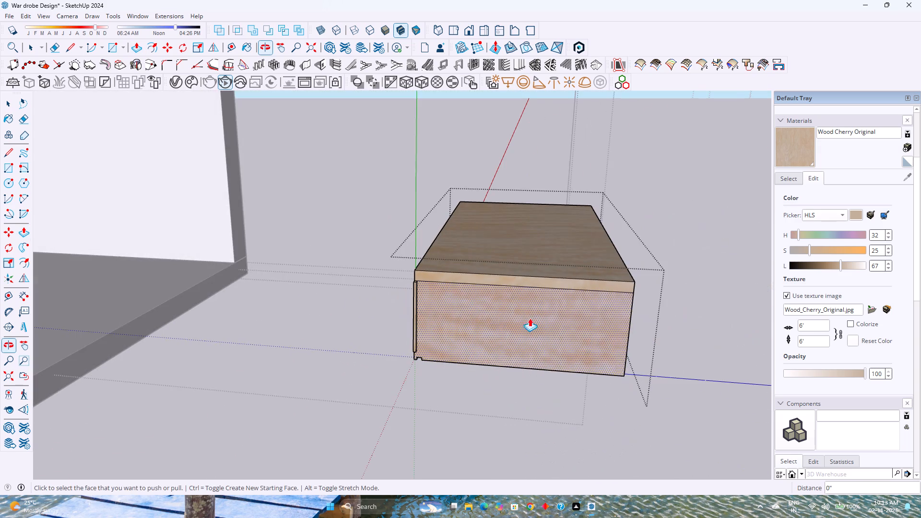
scroll(438, 315, up, 7)
double_click(394, 325)
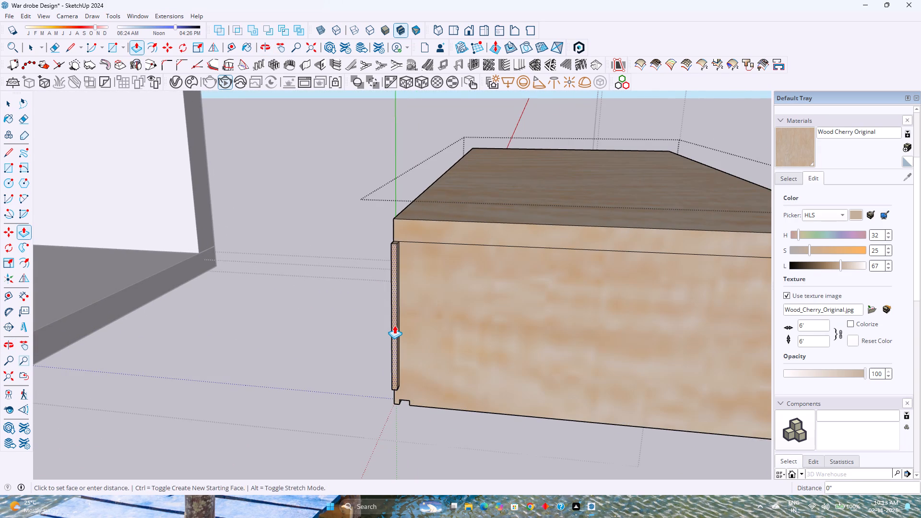
Erase the leftover edges on the carcass's outer side so tabletop end, strip and side panel form one face.
key(e)
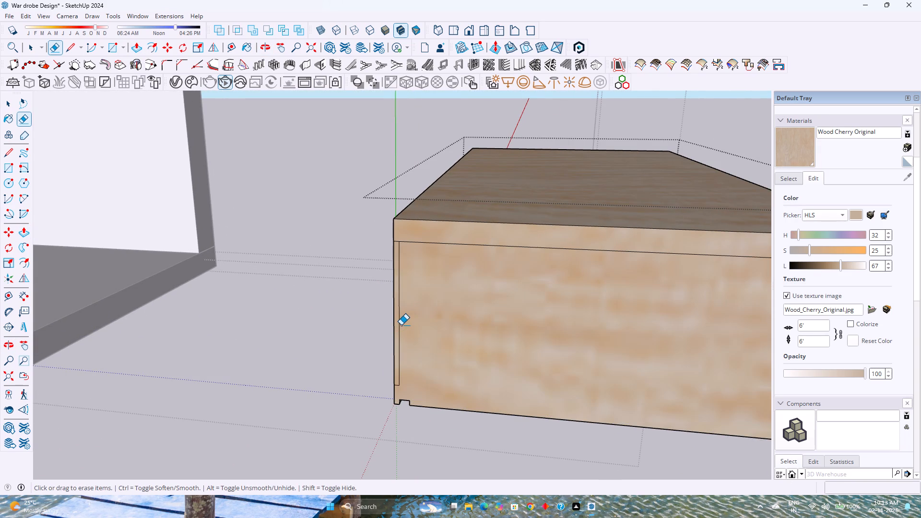
click(399, 324)
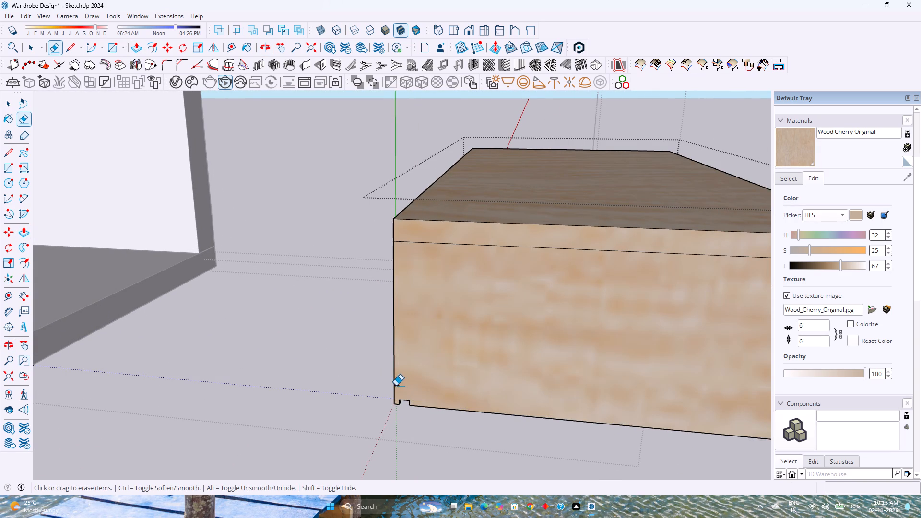
click(396, 386)
click(435, 243)
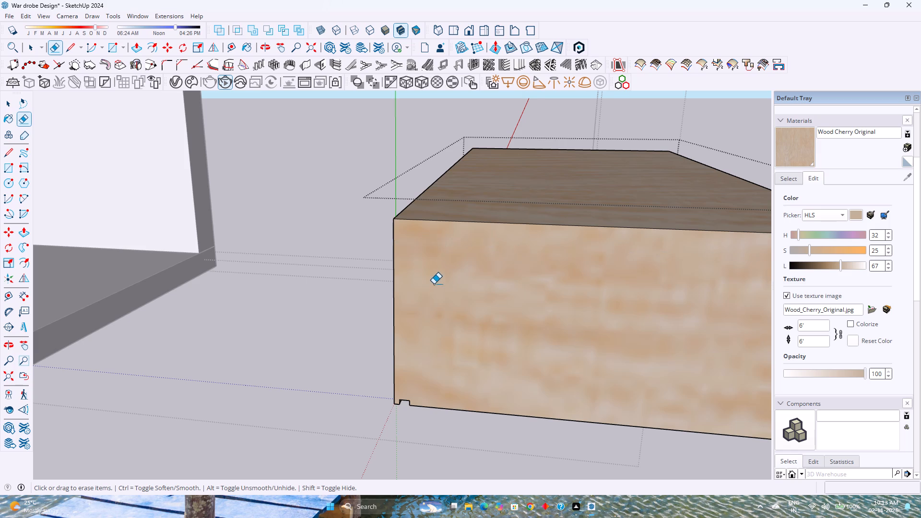
Close the carcass group and move it 20' along the blue axis, back into the dressing unit.
scroll(433, 287, down, 4)
middle_drag(446, 296, 197, 296)
scroll(189, 296, down, 5)
middle_drag(475, 359, 350, 283)
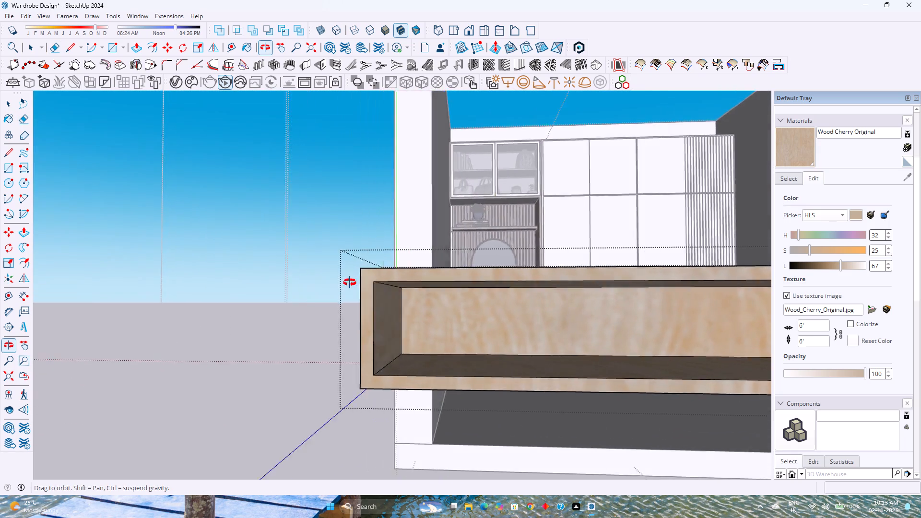
middle_drag(350, 283, 380, 292)
scroll(380, 293, down, 8)
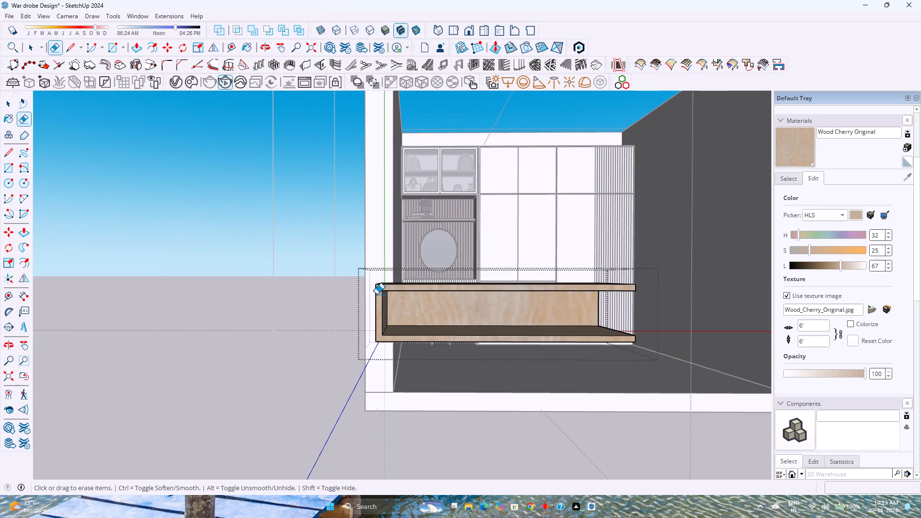
key(space)
key(Escape)
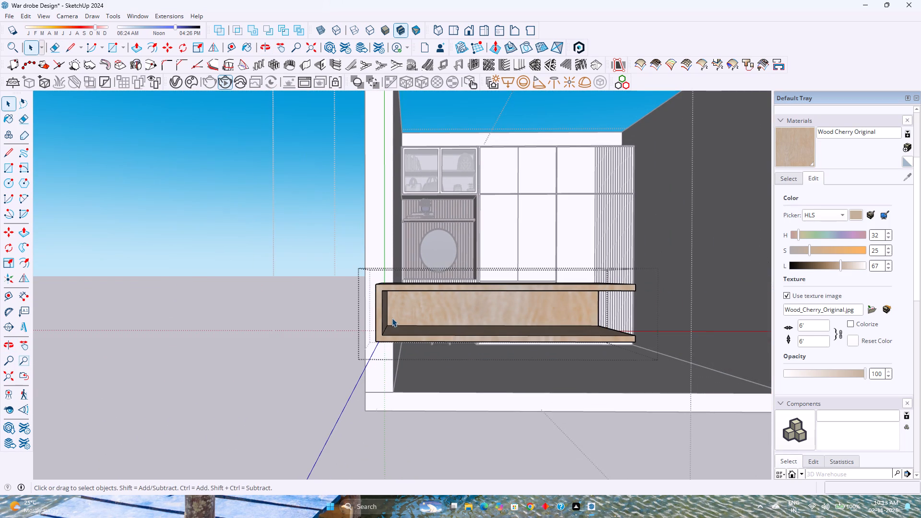
middle_drag(393, 314, 398, 348)
click(418, 305)
middle_drag(418, 305, 422, 352)
key(m)
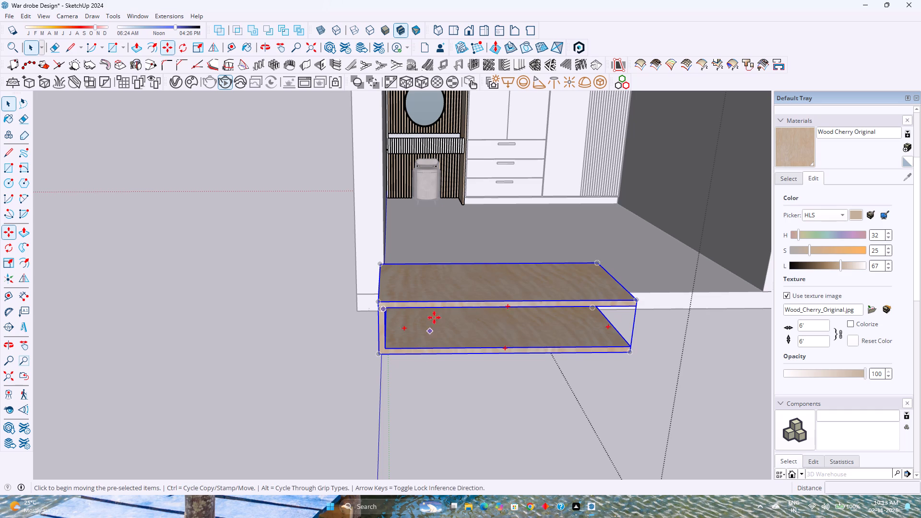
click(594, 261)
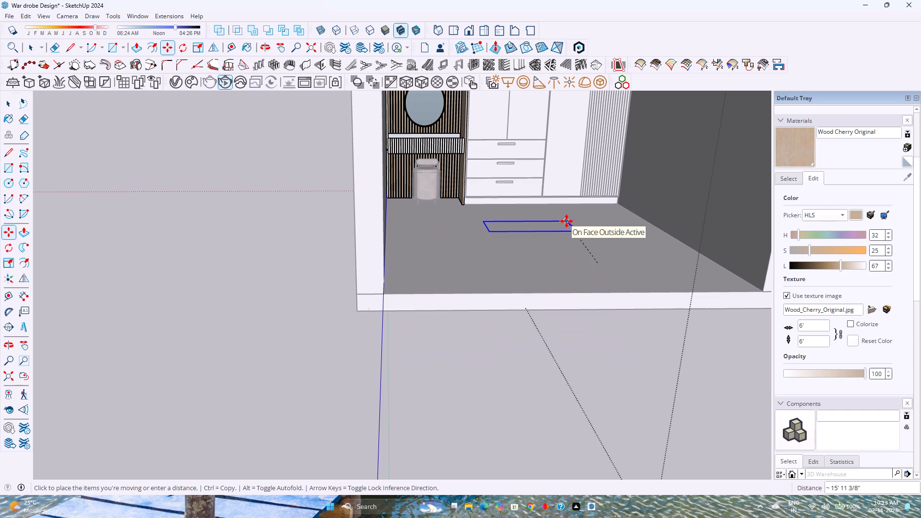
key(Up)
text(20)
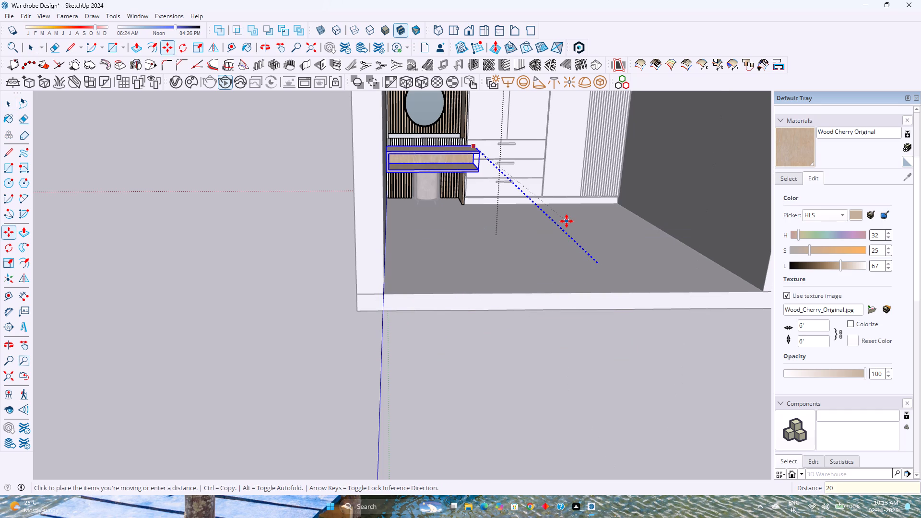
key(apostrophe)
key(Return)
key(space)
Examine how the returned carcass fits around the fluted drawer front, against the wall and beside the wardrobe.
scroll(455, 117, up, 1)
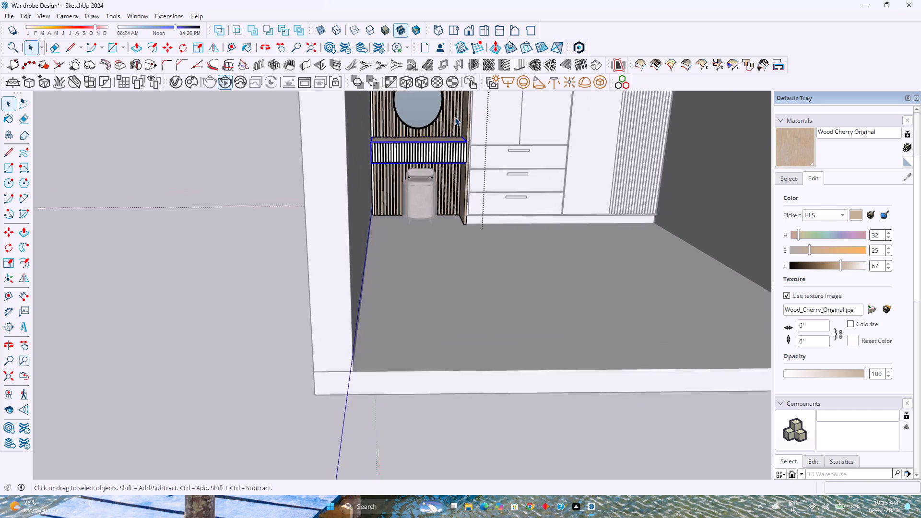
scroll(455, 117, up, 6)
shift+middle_drag(449, 132, 436, 260)
shift+middle_click(436, 260)
scroll(339, 306, up, 3)
middle_drag(315, 298, 330, 314)
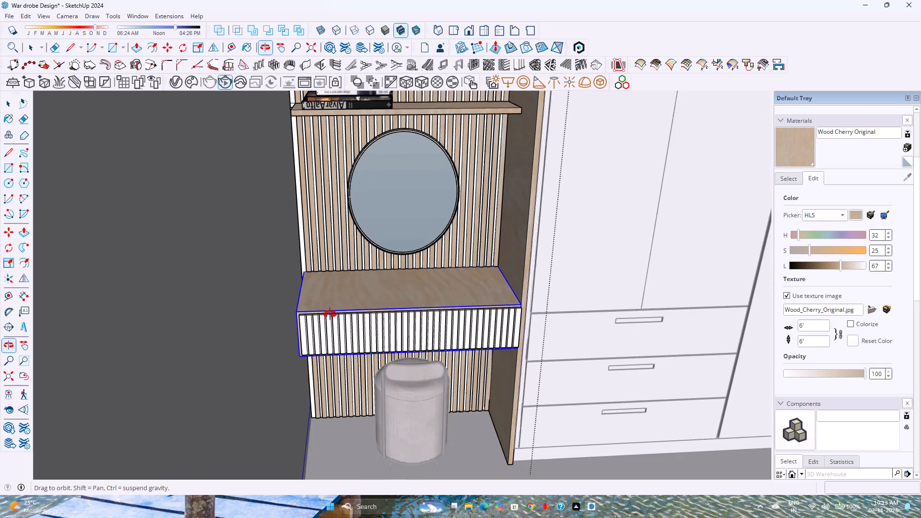
middle_drag(330, 314, 330, 337)
middle_click(330, 337)
scroll(318, 285, up, 19)
middle_drag(295, 281, 273, 271)
scroll(273, 263, down, 16)
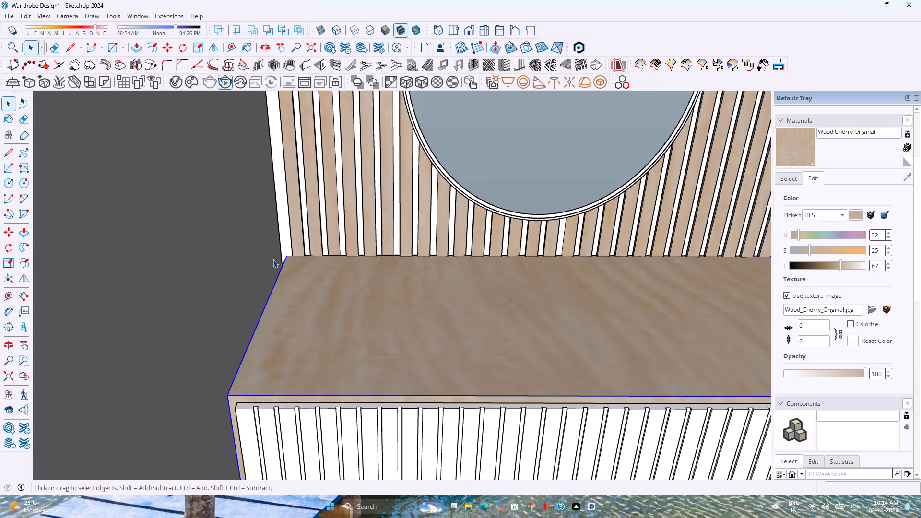
scroll(273, 259, down, 6)
middle_drag(343, 327, 297, 213)
shift+middle_drag(336, 200, 349, 247)
middle_drag(344, 258, 356, 247)
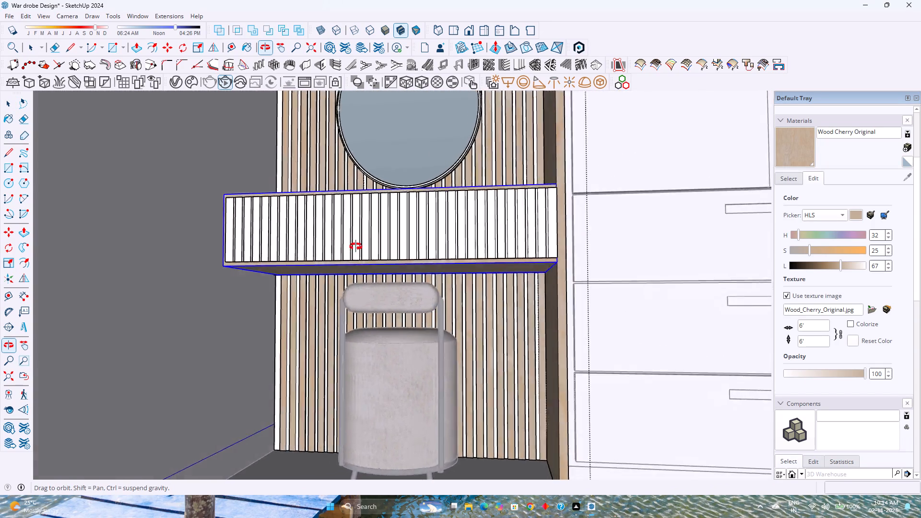
middle_drag(356, 247, 414, 253)
key(space)
key(Escape)
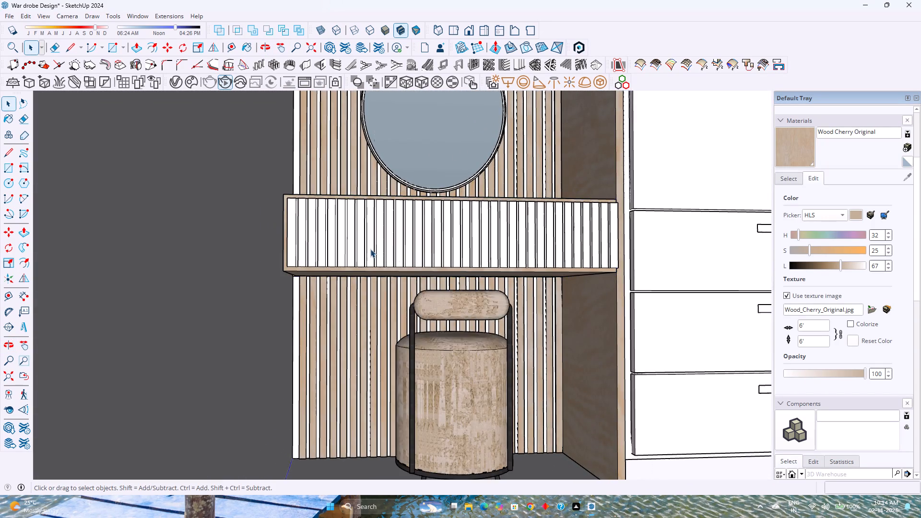
scroll(370, 248, down, 9)
shift+middle_drag(373, 245, 328, 301)
middle_click(328, 301)
scroll(323, 292, down, 3)
middle_drag(320, 289, 311, 313)
middle_click(311, 313)
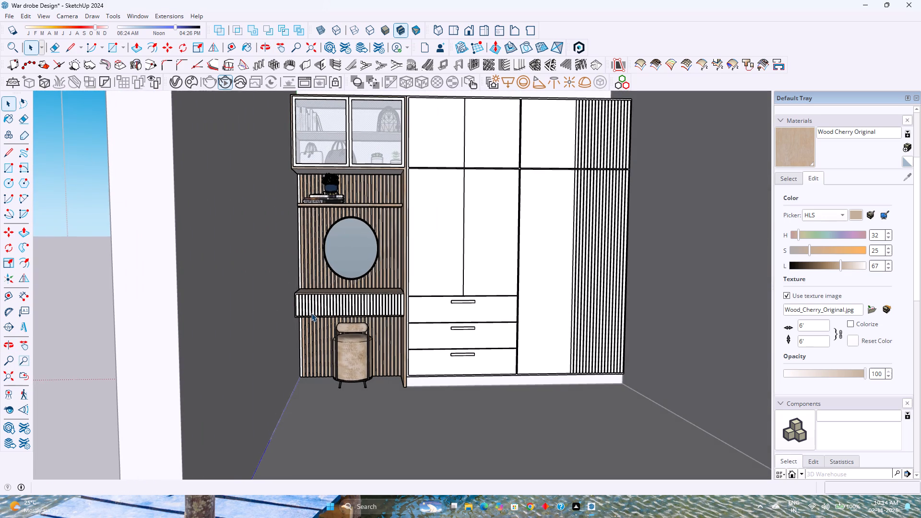
Save the model.
key(ctrl+s)
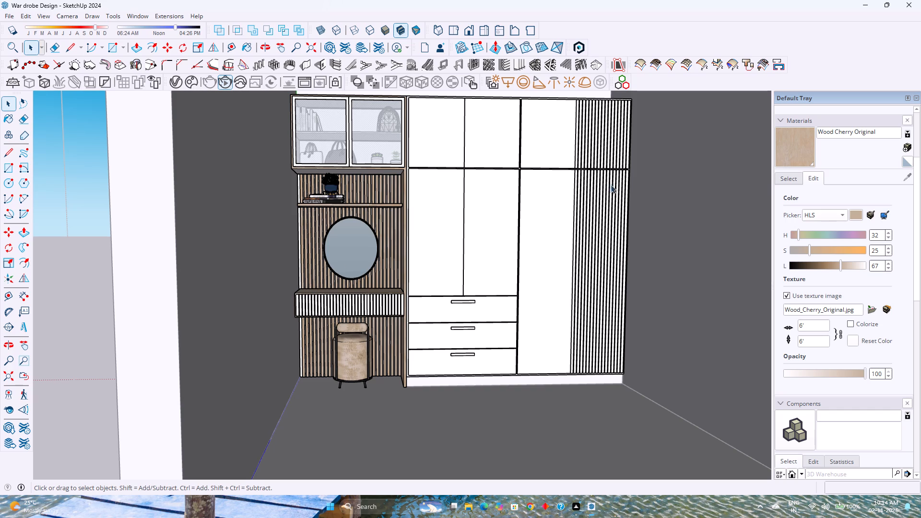
Adjust the HLS lightness of the Wood Cherry Original material to 66.
click(838, 263)
scroll(838, 263, up, 1)
scroll(838, 263, down, 2)
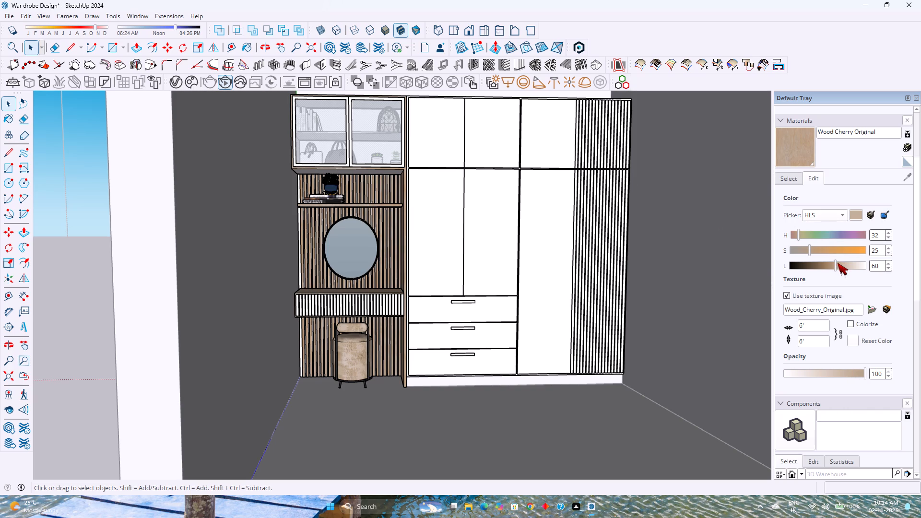
scroll(838, 263, down, 8)
scroll(838, 263, up, 4)
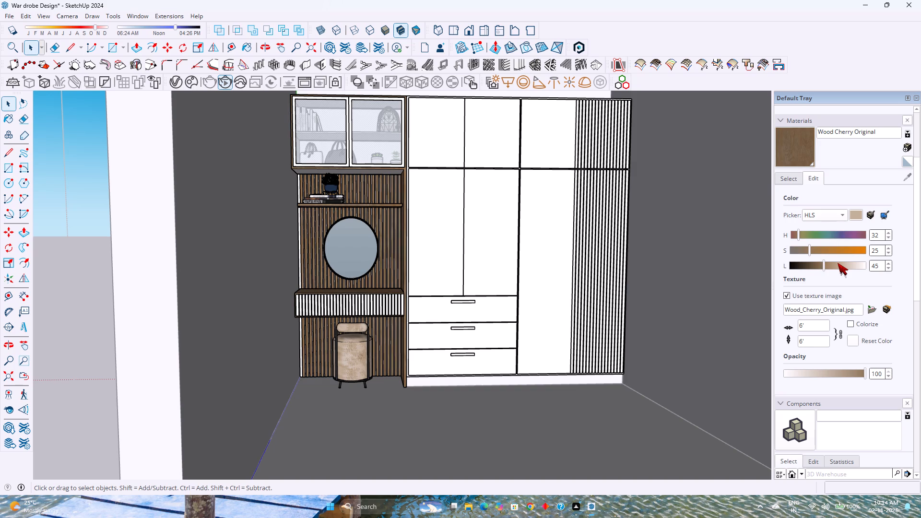
scroll(838, 263, up, 5)
scroll(838, 263, down, 1)
scroll(838, 263, up, 2)
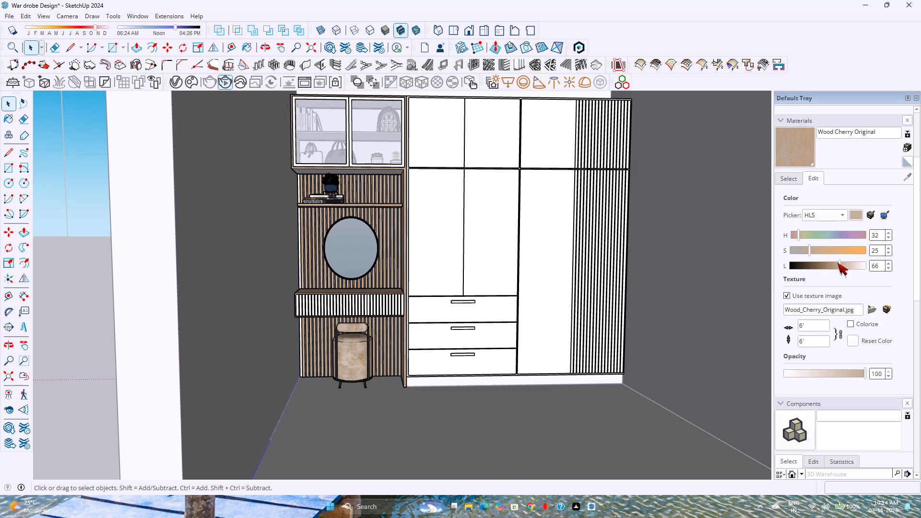
key(space)
key(Escape)
Open the dressing unit group and hide the glass doors of the upper cabinet.
click(387, 308)
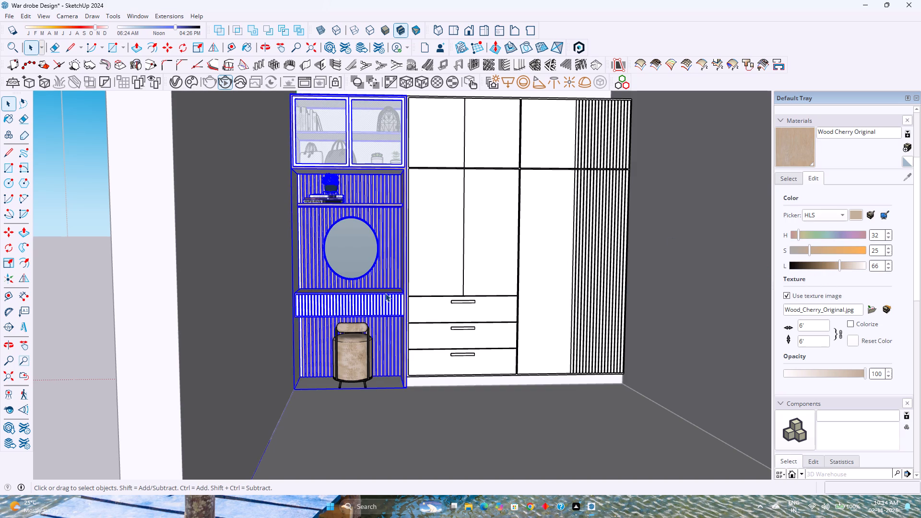
double_click(385, 293)
scroll(354, 241, up, 3)
shift+middle_drag(358, 239, 364, 382)
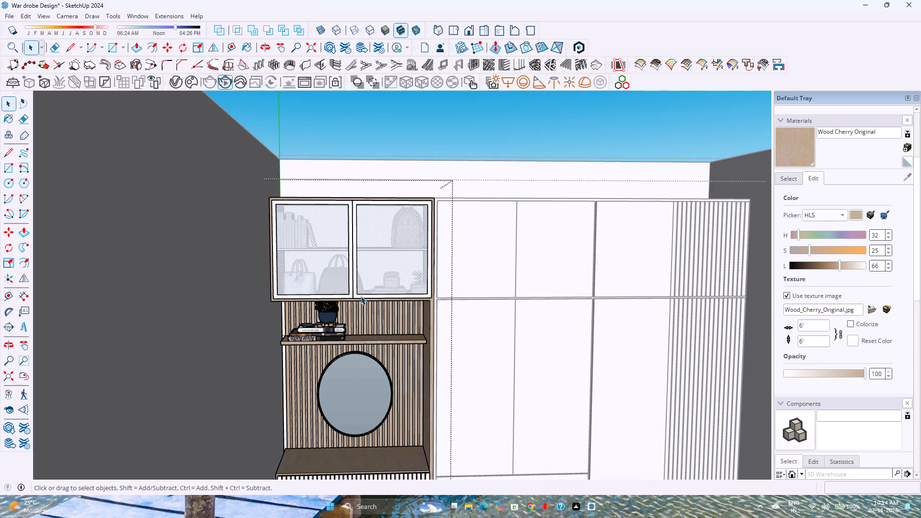
scroll(361, 296, up, 1)
middle_drag(361, 296, 339, 388)
middle_click(339, 388)
scroll(362, 350, up, 7)
click(360, 328)
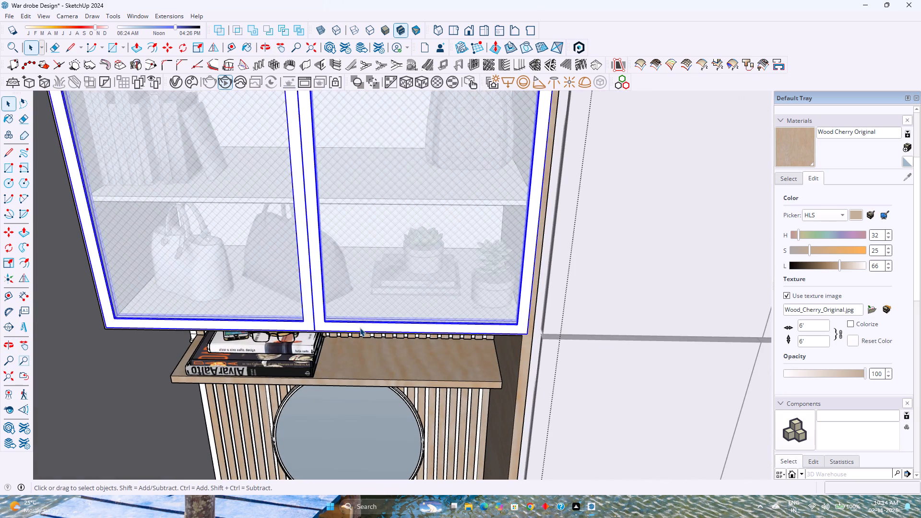
right_click(360, 328)
click(404, 98)
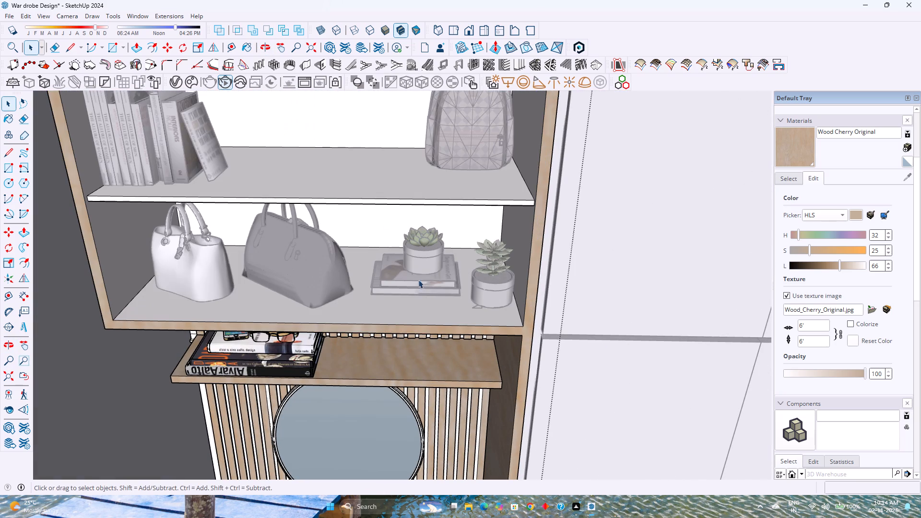
Paint the upper cabinet's inner bottom, shelf top and front edge, back panel and inner sides with Wood Cherry Original.
click(796, 147)
click(444, 316)
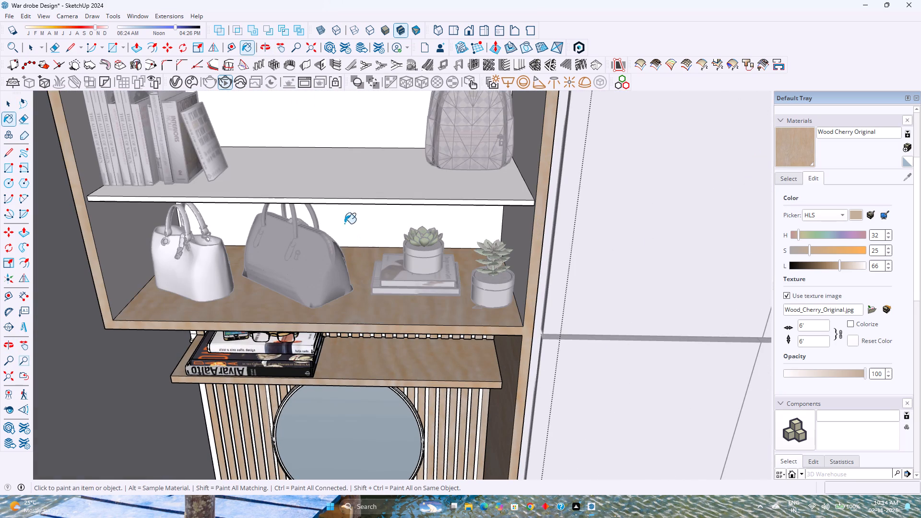
click(343, 181)
click(377, 201)
click(374, 221)
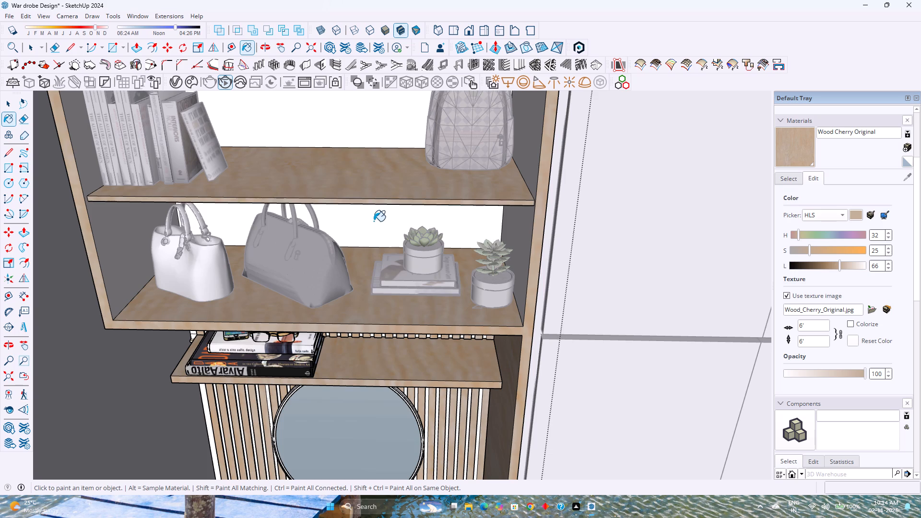
shift+middle_drag(383, 240, 416, 290)
click(164, 311)
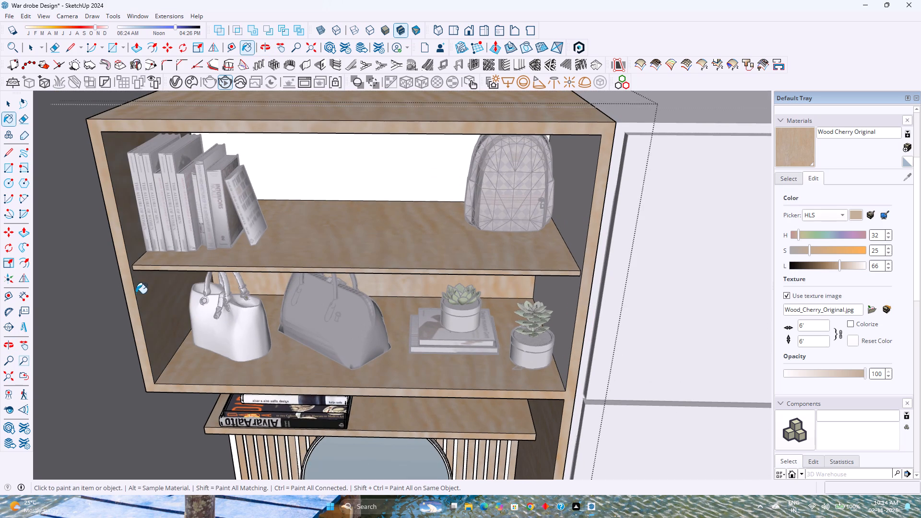
click(311, 186)
click(582, 195)
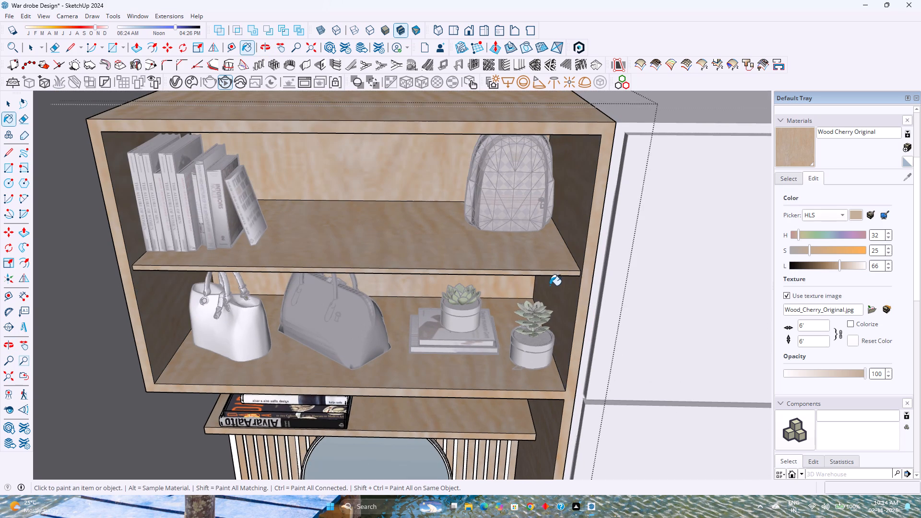
Paint the undersides of the upper cabinet's top and its shelf with Wood Cherry Original.
scroll(542, 282, down, 1)
shift+middle_drag(532, 284, 527, 334)
middle_drag(448, 341, 475, 172)
click(433, 240)
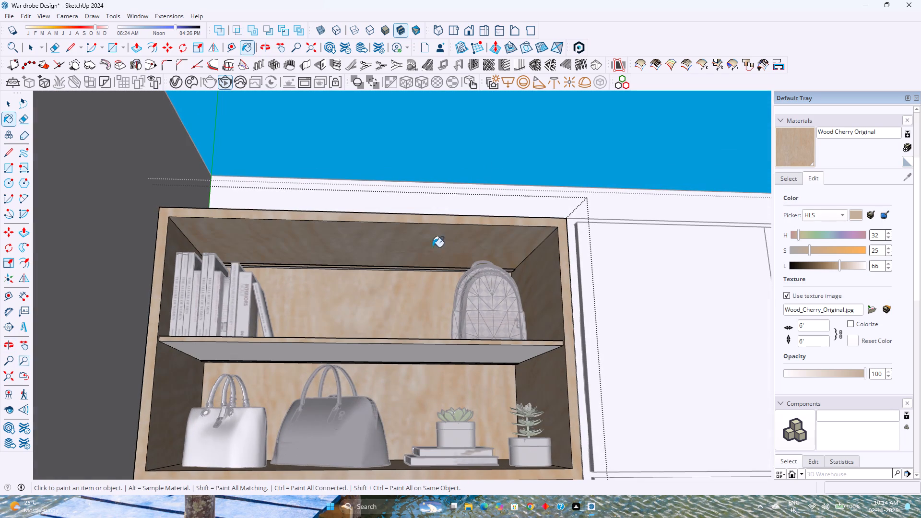
click(413, 352)
Paint the narrow strip where the upper cabinet's back panel meets the top with Wood Cherry Original.
scroll(434, 287, up, 5)
middle_drag(434, 286, 441, 275)
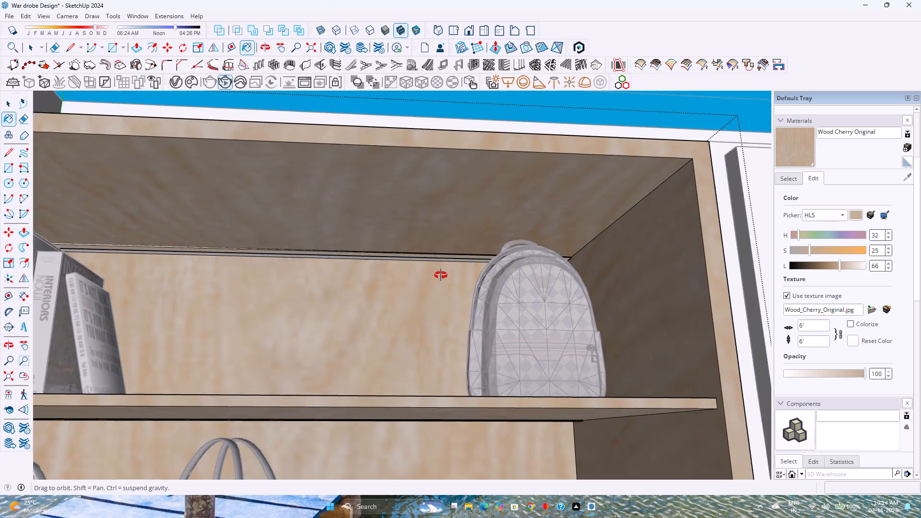
middle_drag(441, 275, 472, 238)
scroll(405, 266, up, 11)
click(421, 257)
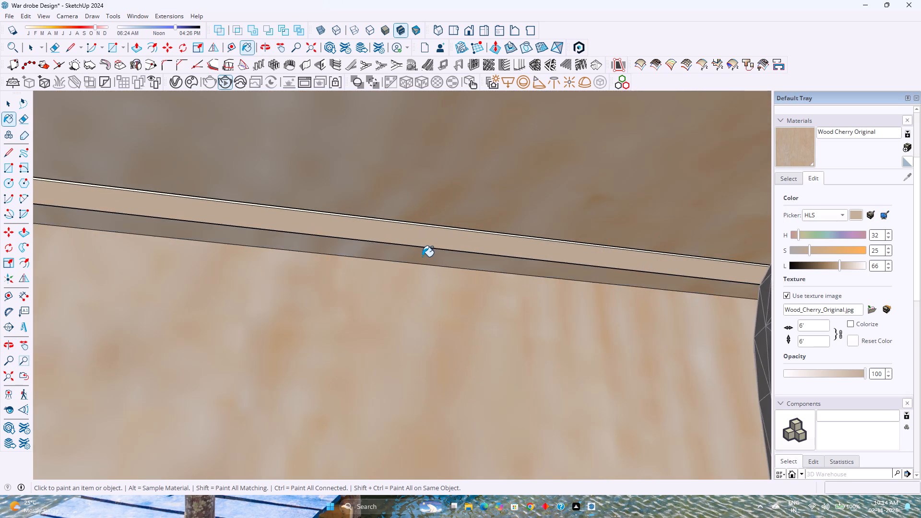
Paint the narrow strip where the upper cabinet's back panel meets the underside of its shelf with Wood Cherry Original.
scroll(422, 257, down, 17)
scroll(417, 355, up, 2)
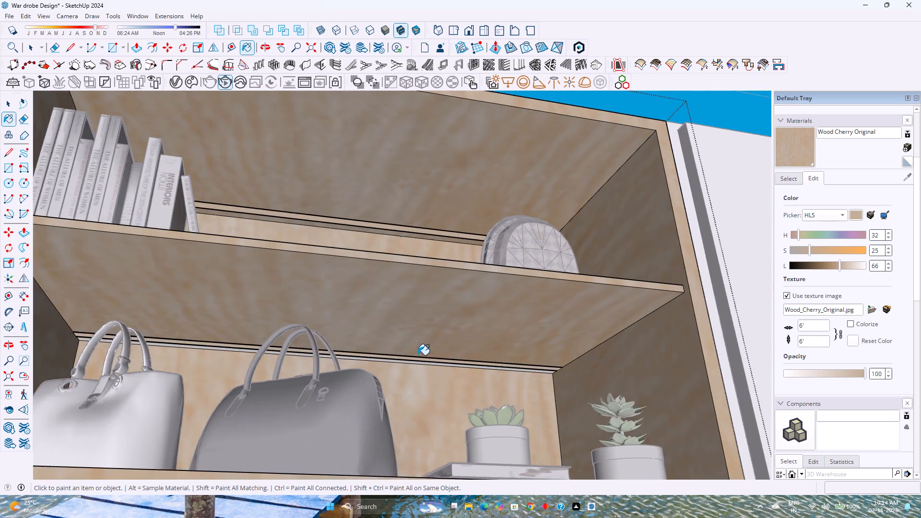
scroll(418, 355, up, 13)
click(412, 344)
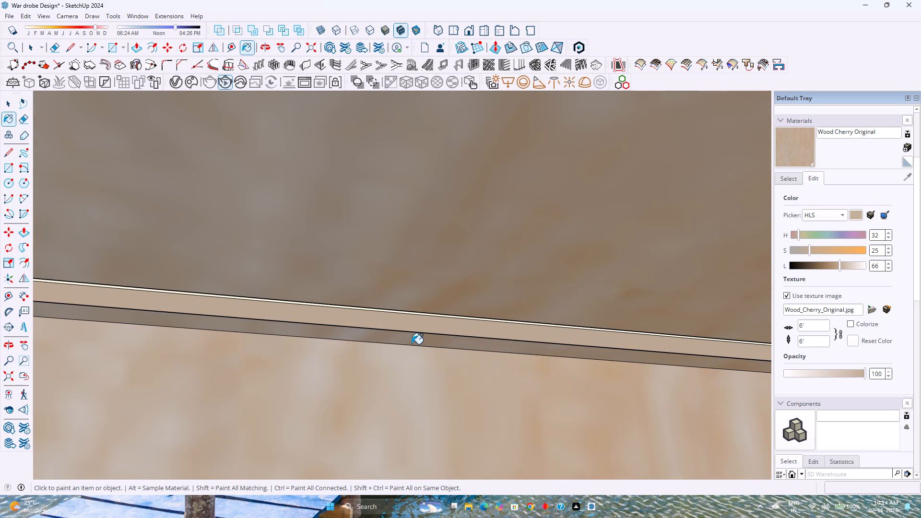
key(space)
scroll(354, 326, down, 13)
key(Escape)
scroll(348, 322, down, 6)
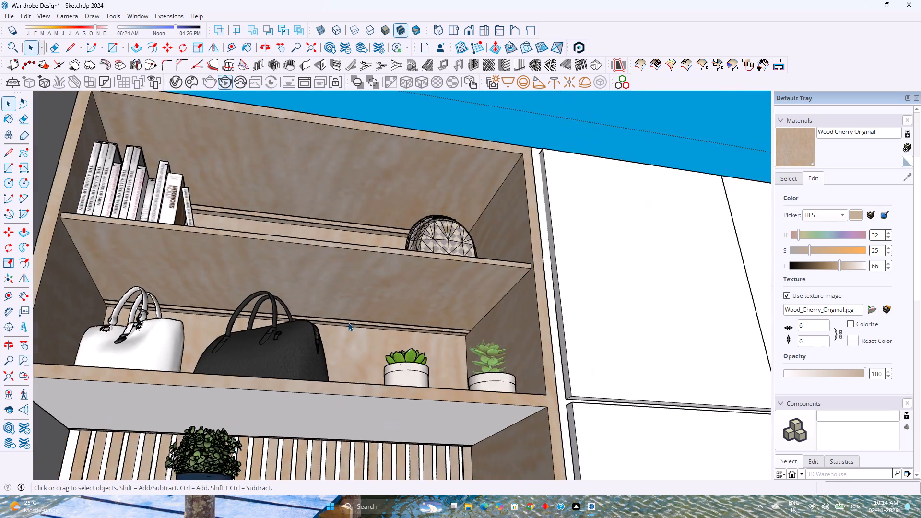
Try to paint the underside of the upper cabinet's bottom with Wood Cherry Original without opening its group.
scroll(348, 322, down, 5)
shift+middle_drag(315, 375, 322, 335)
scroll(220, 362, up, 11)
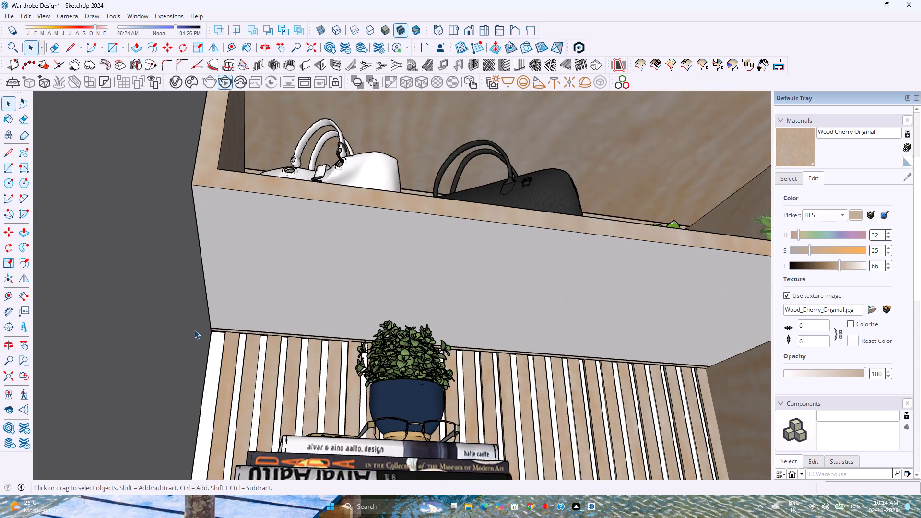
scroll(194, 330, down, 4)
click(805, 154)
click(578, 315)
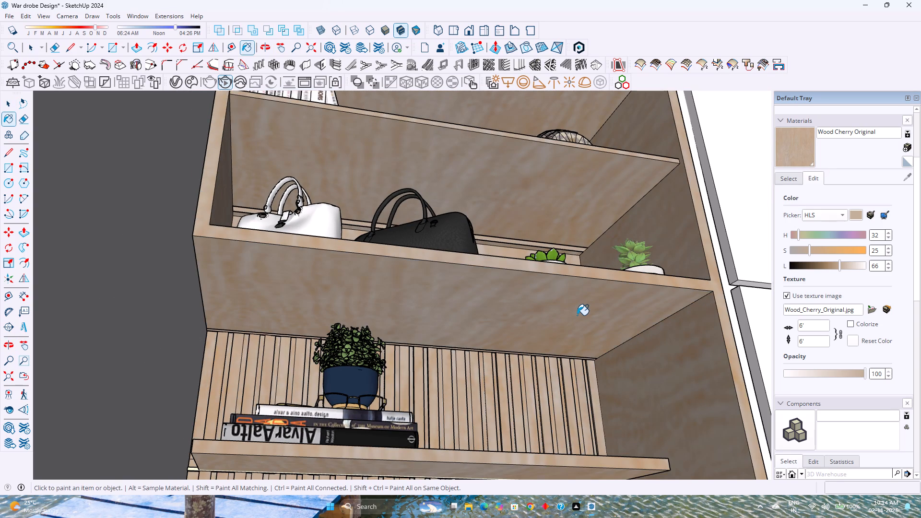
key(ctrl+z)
Open the dressing unit group and paint only the underside of the upper cabinet's bottom panel with Wood Cherry Original.
key(space)
right_click(574, 315)
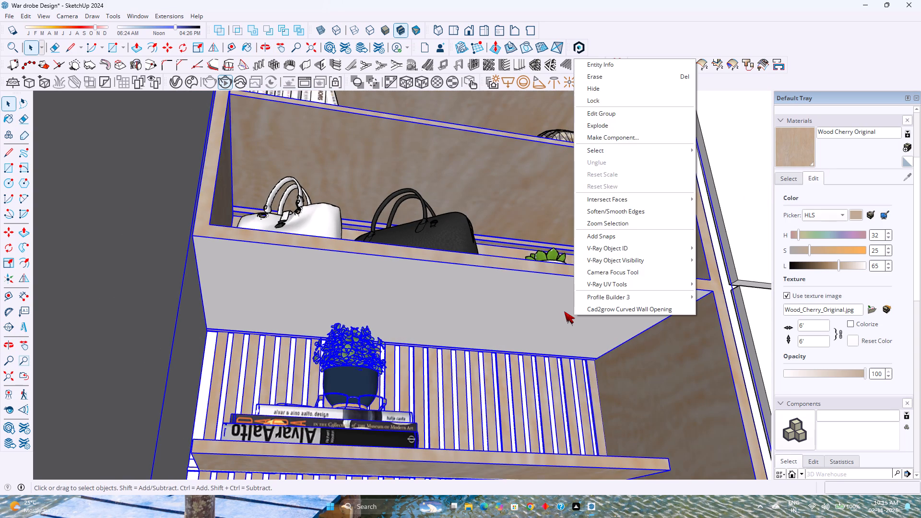
double_click(532, 317)
double_click(532, 312)
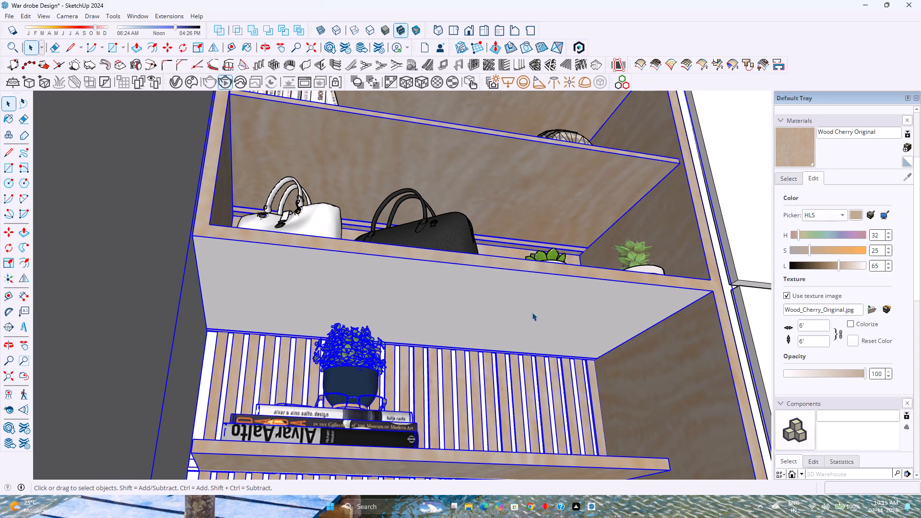
click(460, 314)
click(782, 151)
click(543, 326)
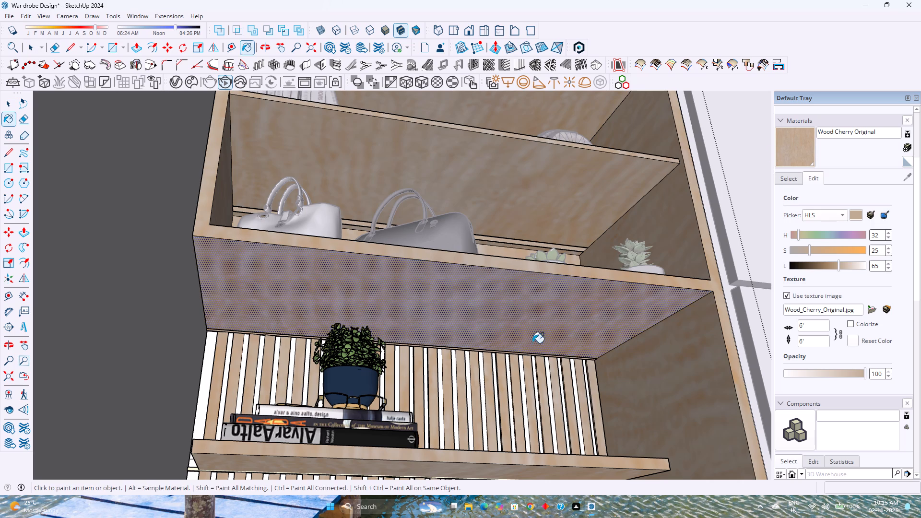
scroll(519, 391, up, 4)
scroll(514, 386, down, 4)
key(space)
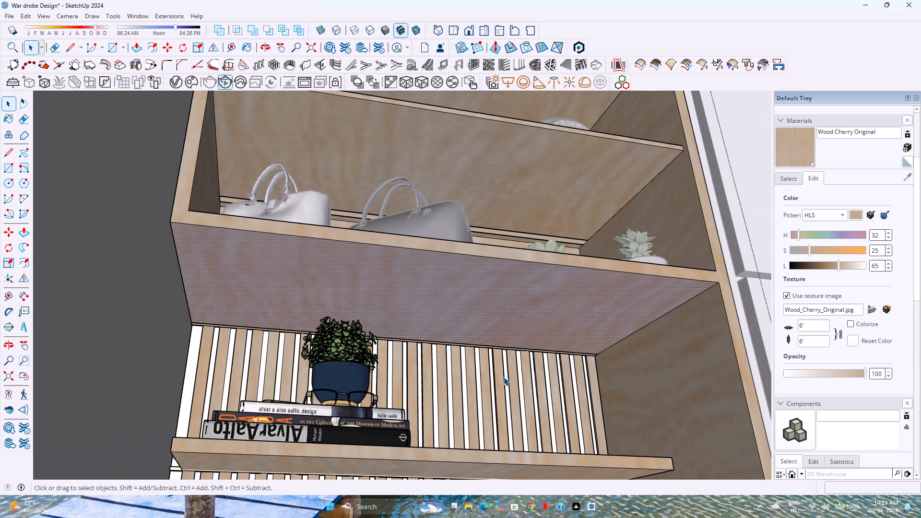
key(Escape)
Scale the thin horizontal strip beneath the open book shelf to about 0.98 of its length, ending it at the first slat's outer edge.
scroll(504, 377, down, 2)
shift+middle_drag(434, 371, 396, 301)
shift+middle_click(396, 301)
scroll(226, 364, up, 4)
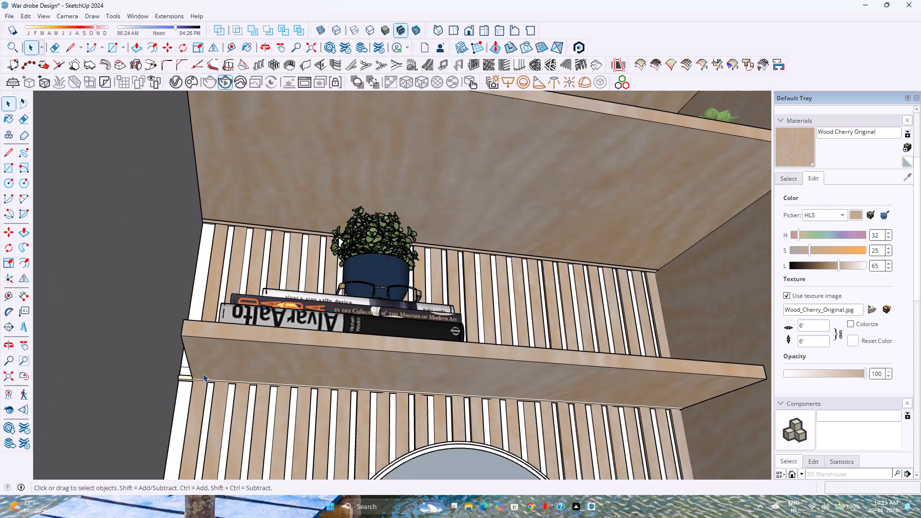
scroll(198, 377, up, 5)
click(192, 376)
double_click(192, 375)
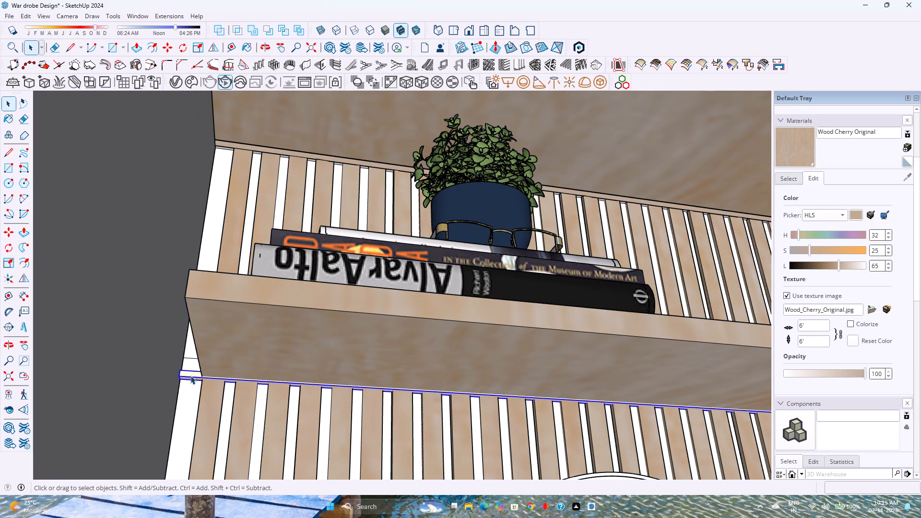
key(s)
scroll(190, 392, up, 11)
middle_drag(188, 383, 188, 357)
middle_click(188, 353)
middle_click(229, 319)
scroll(187, 353, down, 12)
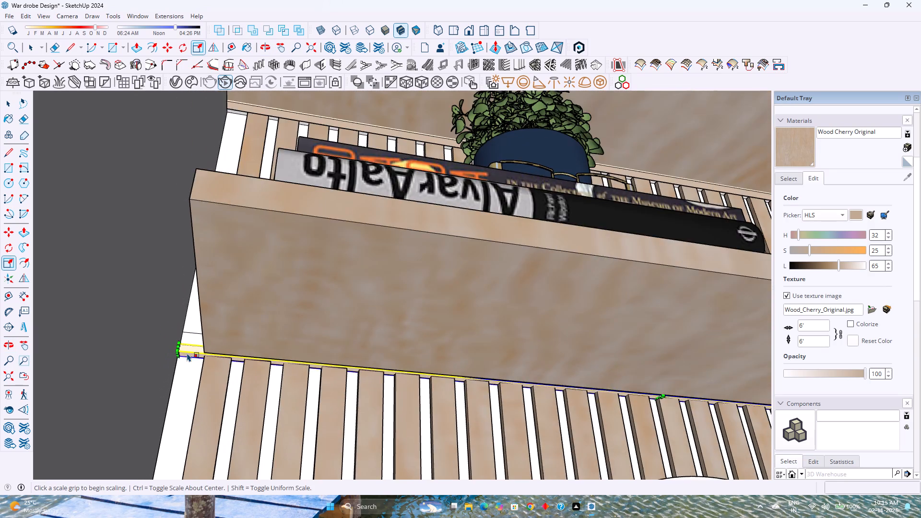
scroll(187, 353, down, 3)
scroll(200, 382, up, 8)
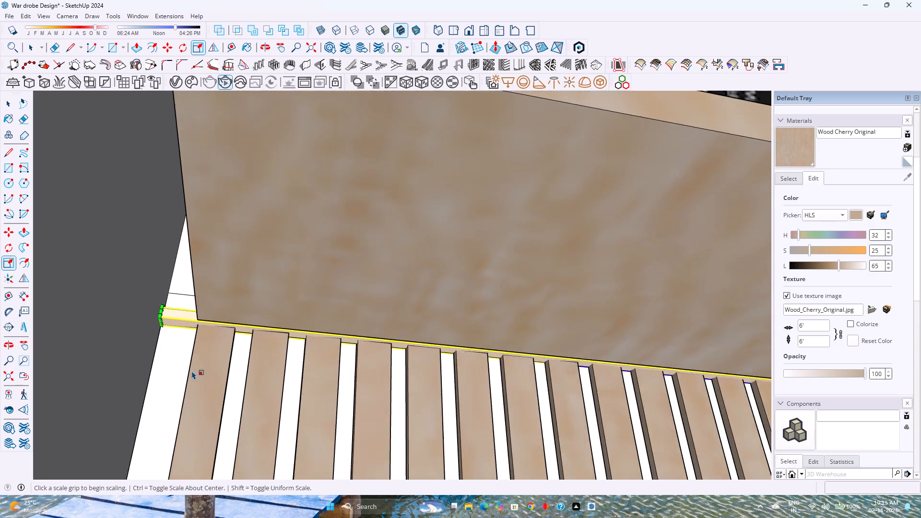
scroll(192, 371, up, 1)
middle_drag(191, 370, 163, 339)
scroll(182, 327, up, 2)
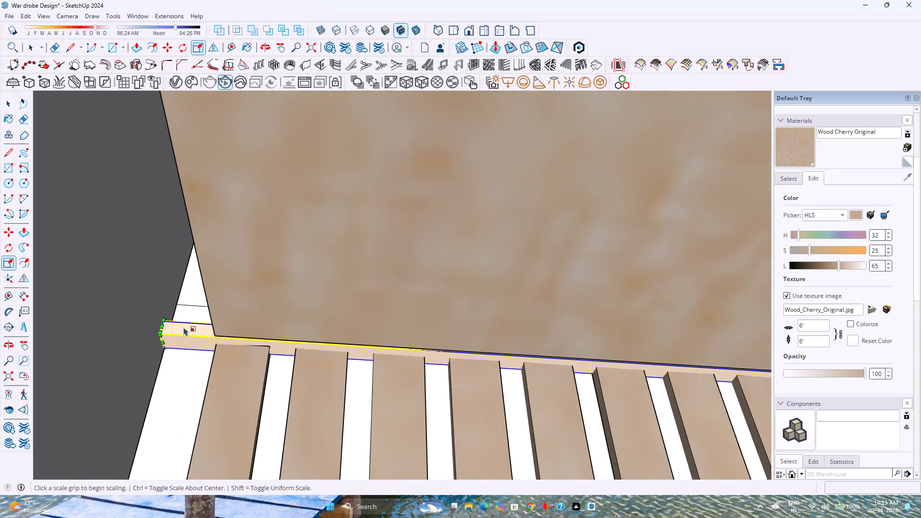
scroll(184, 327, up, 9)
key(k)
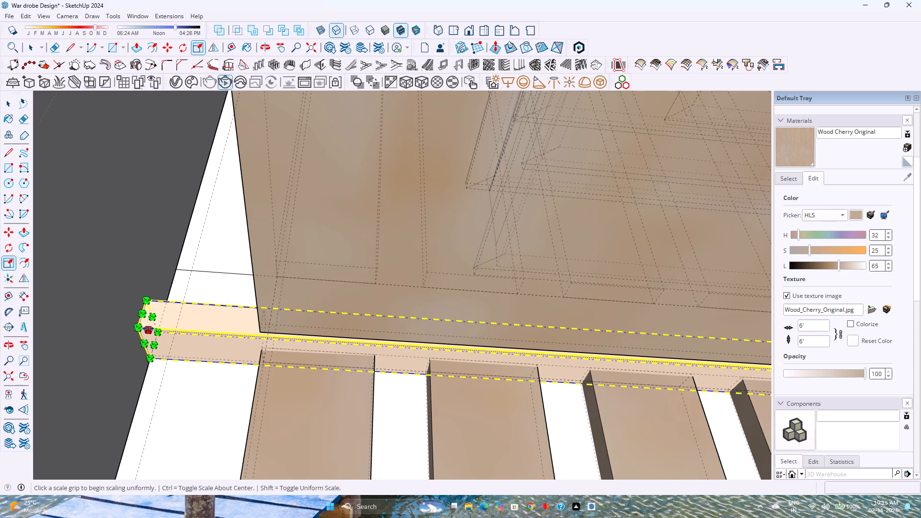
scroll(148, 329, up, 1)
click(148, 329)
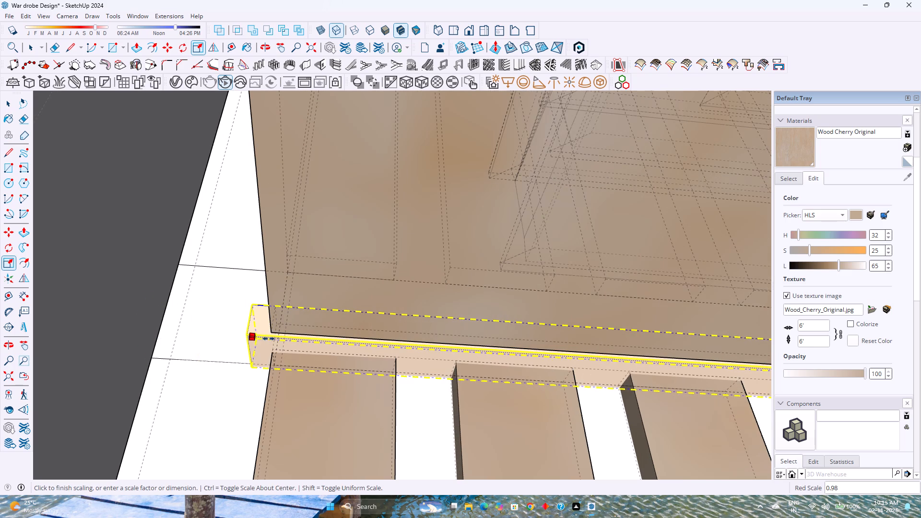
click(275, 337)
key(k)
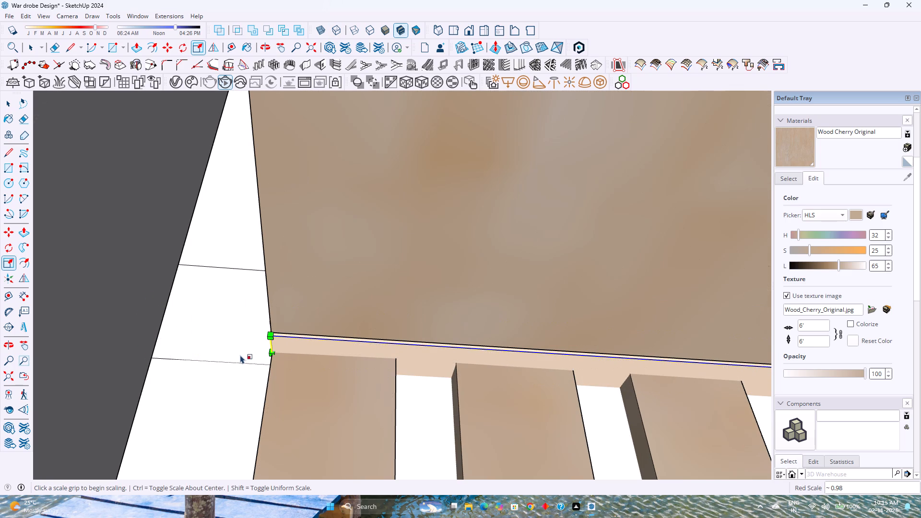
Erase the two stray horizontal edges on the white back panel beside the open book shelf.
key(space)
click(231, 365)
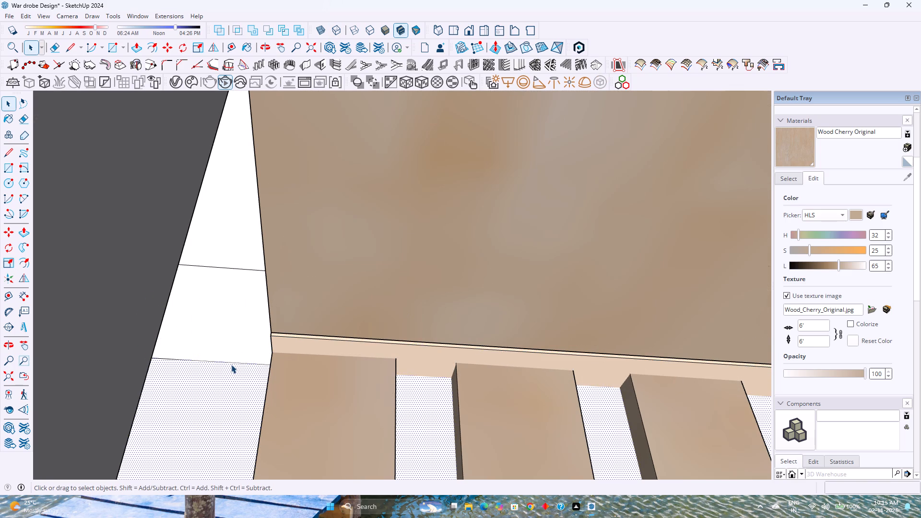
key(e)
click(232, 362)
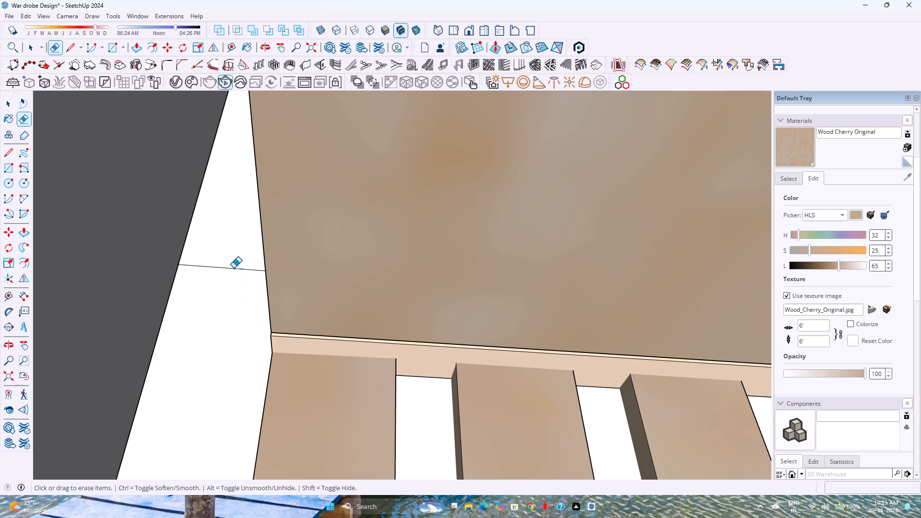
click(234, 268)
Scale down the depth of the thin strip beneath the open shelf from its rear, so its back meets the slats' front face.
scroll(219, 301, down, 16)
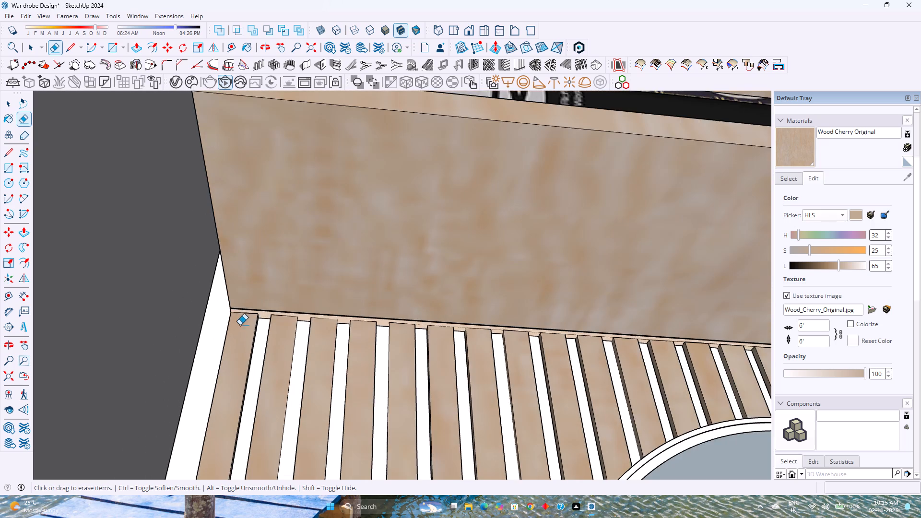
middle_drag(242, 327, 259, 338)
middle_click(259, 338)
scroll(272, 330, up, 10)
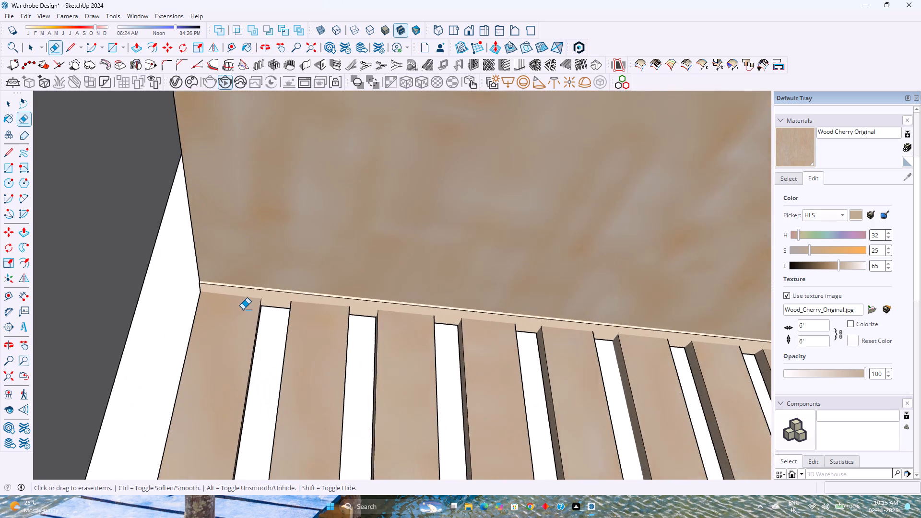
scroll(243, 309, up, 7)
middle_drag(243, 309, 395, 334)
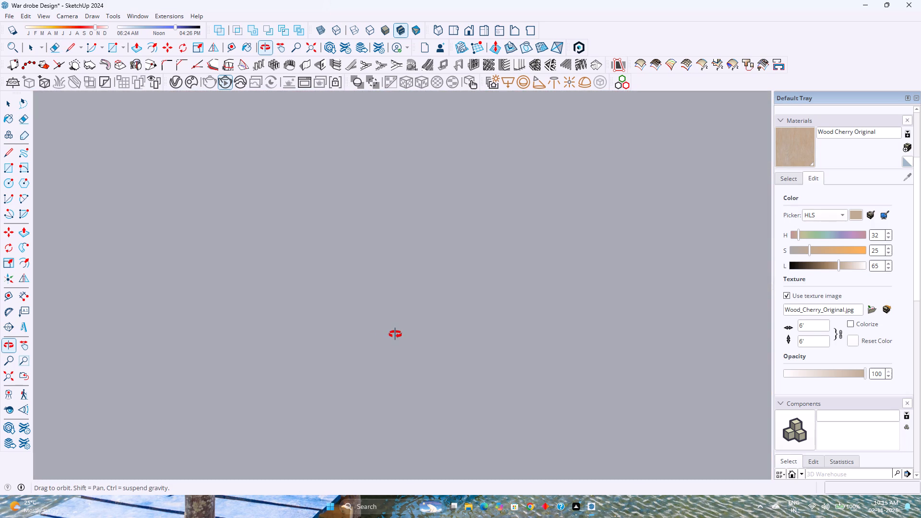
middle_drag(395, 334, 336, 327)
scroll(196, 253, up, 5)
shift+middle_drag(185, 246, 283, 319)
middle_drag(272, 312, 278, 315)
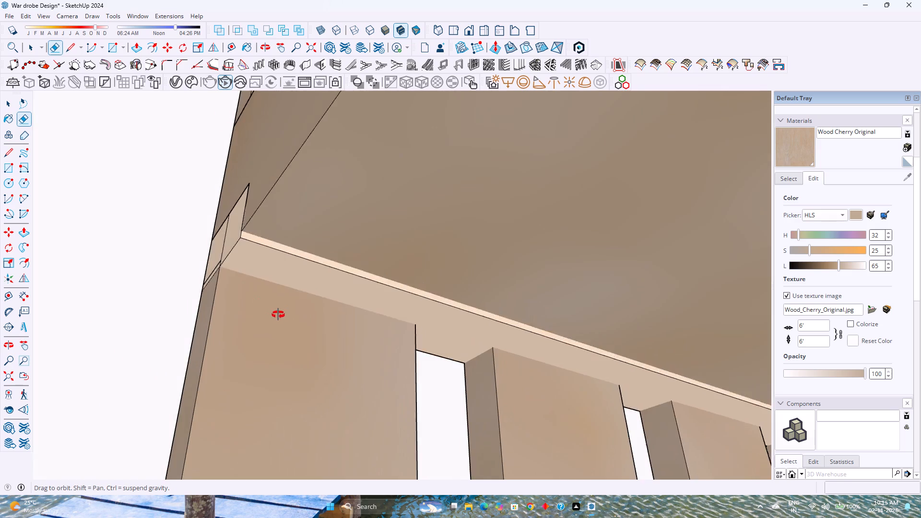
middle_drag(278, 315, 299, 323)
scroll(251, 273, up, 7)
middle_drag(246, 266, 267, 281)
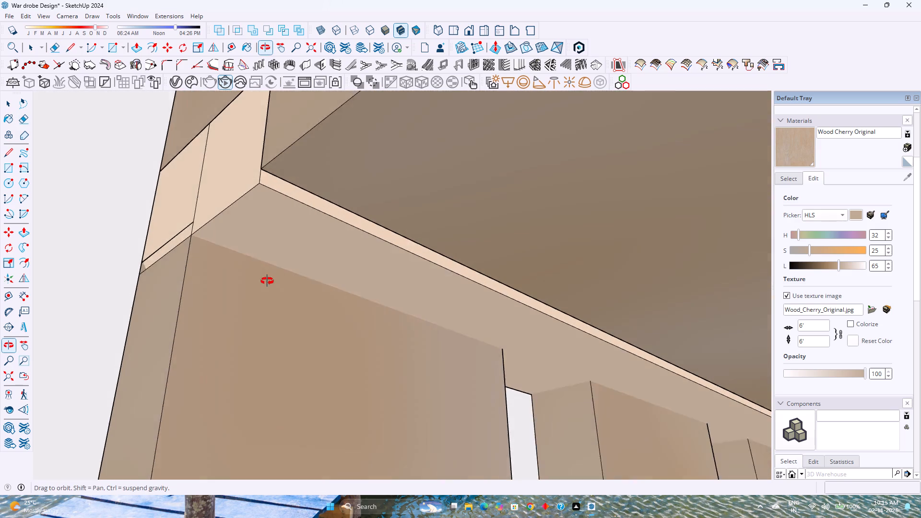
middle_drag(267, 281, 274, 296)
key(space)
click(249, 218)
key(s)
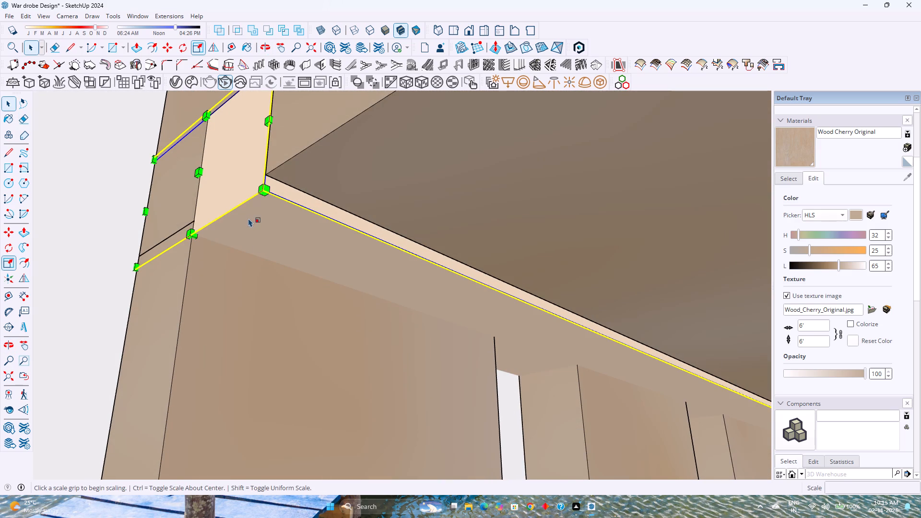
key(k)
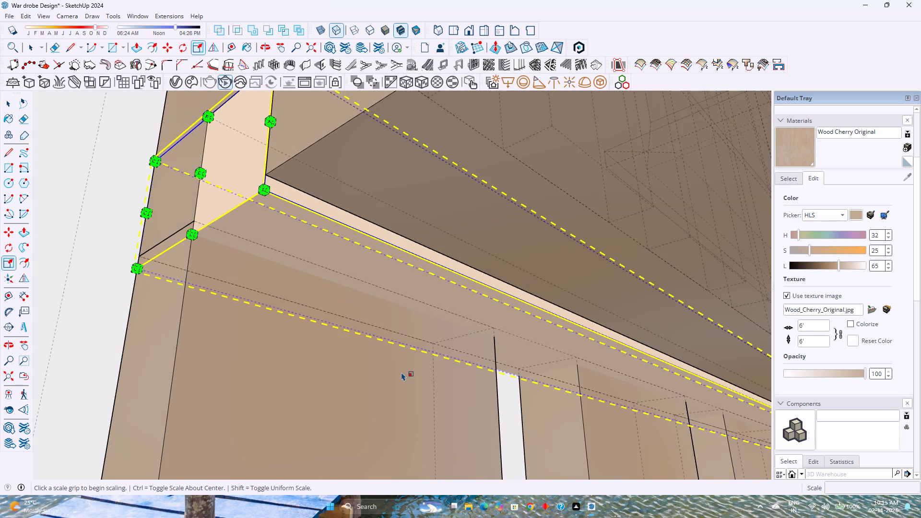
scroll(401, 372, down, 2)
shift+middle_drag(499, 389, 222, 244)
scroll(215, 238, down, 2)
shift+middle_drag(517, 300, 290, 249)
shift+middle_click(288, 249)
scroll(291, 254, down, 9)
scroll(733, 422, up, 5)
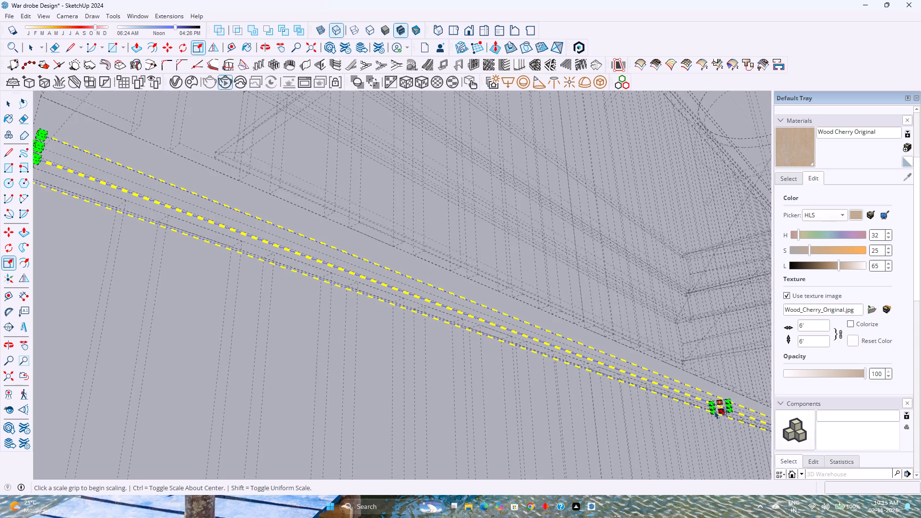
scroll(715, 411, up, 12)
click(712, 407)
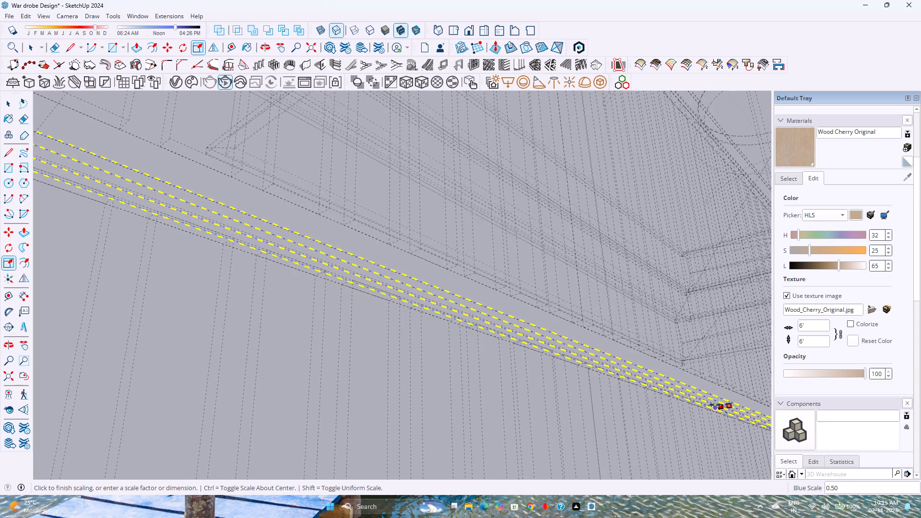
key(k)
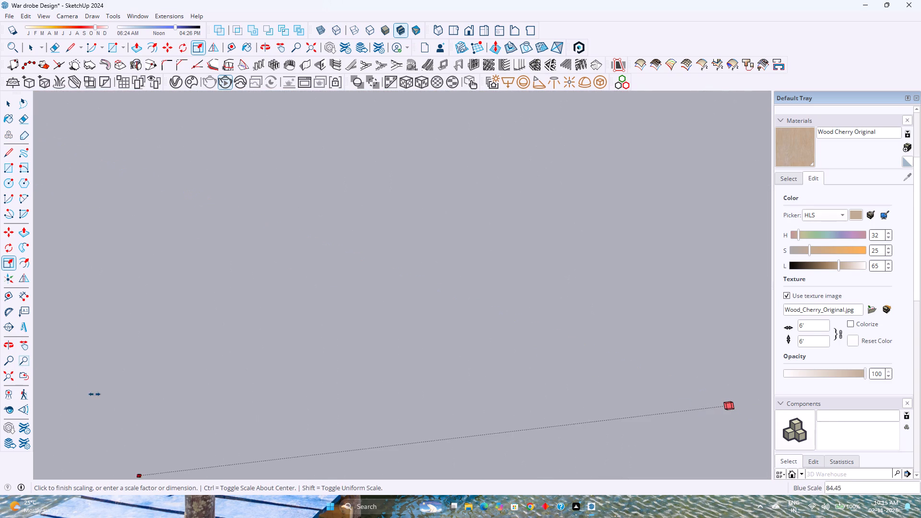
click(11, 369)
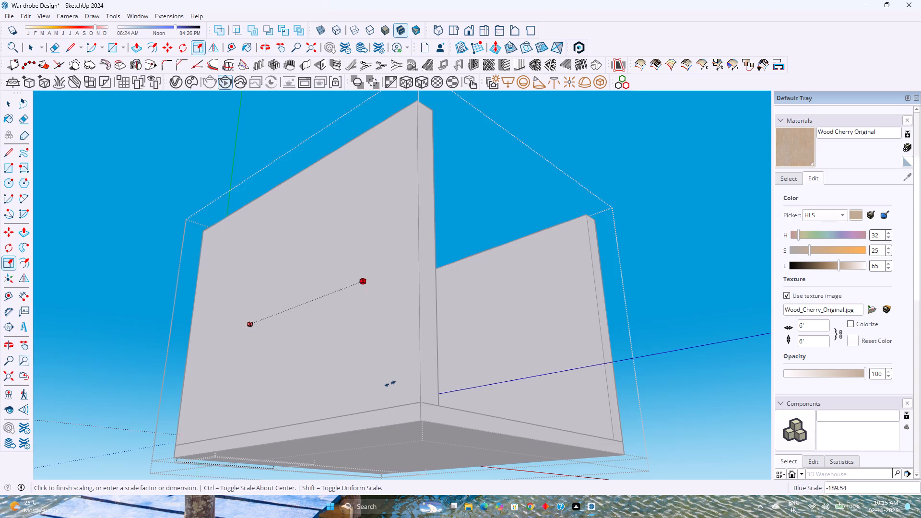
middle_drag(409, 375, 183, 410)
middle_click(183, 410)
scroll(371, 320, up, 6)
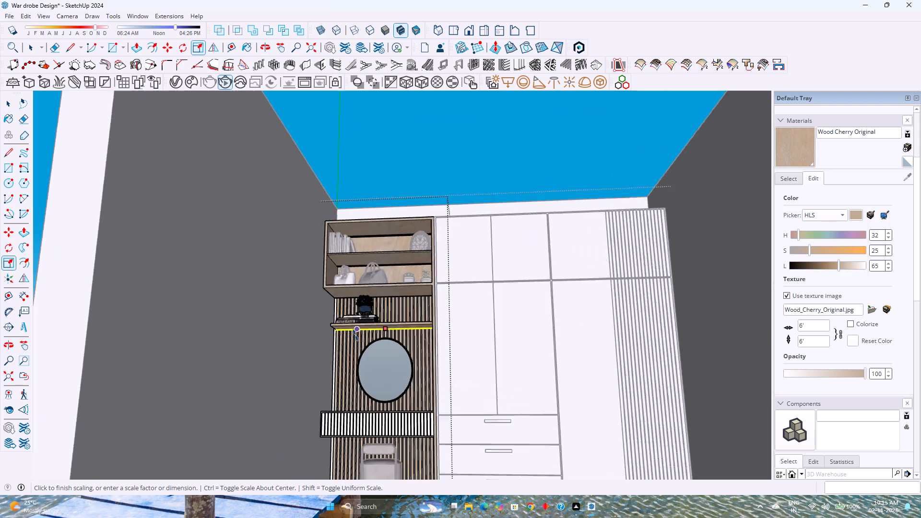
scroll(355, 335, up, 10)
scroll(302, 313, up, 9)
scroll(342, 343, up, 2)
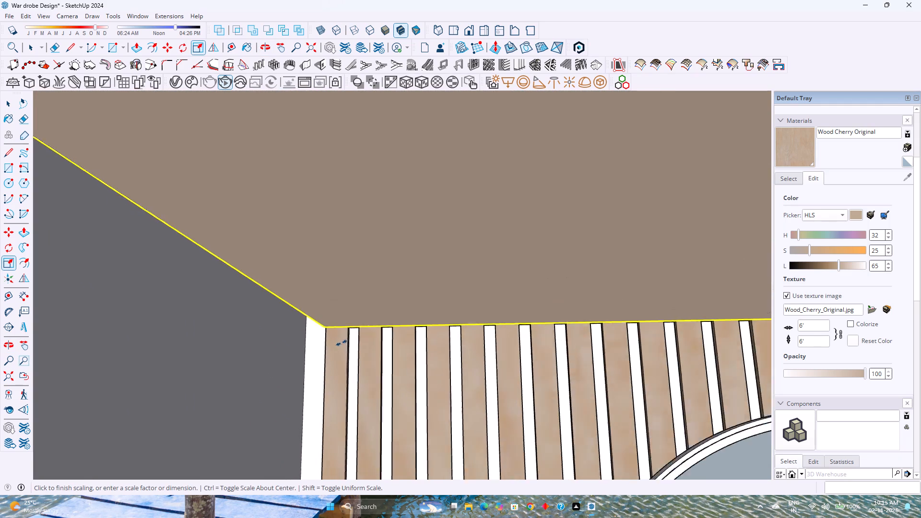
scroll(342, 343, up, 10)
middle_drag(331, 338, 366, 352)
middle_click(366, 352)
scroll(338, 313, up, 17)
middle_drag(287, 311, 322, 325)
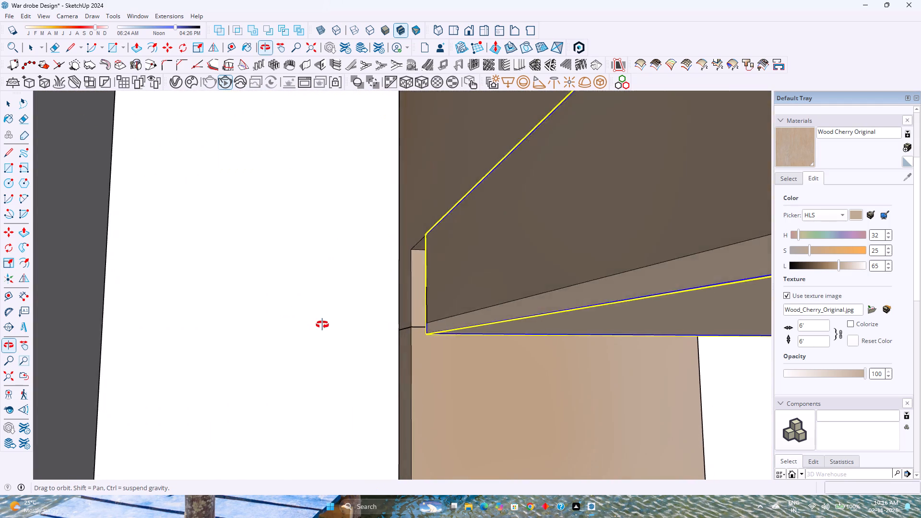
middle_drag(322, 325, 382, 327)
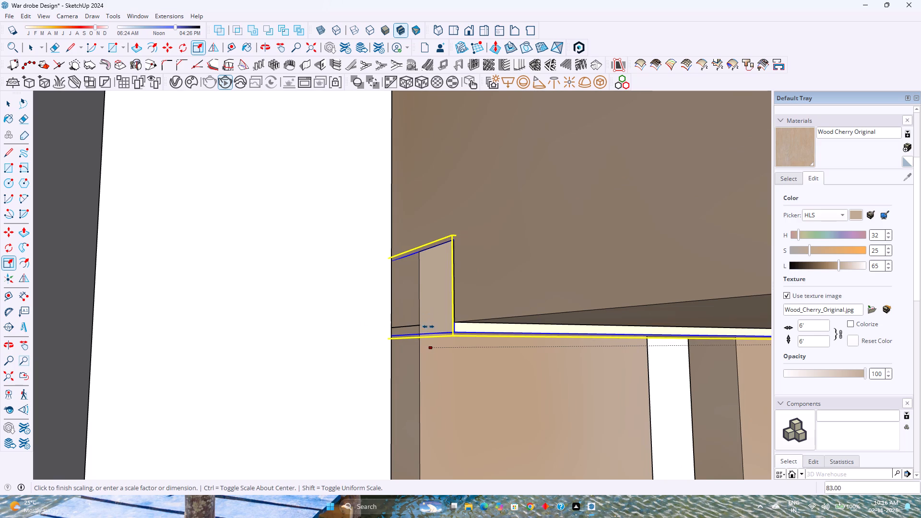
click(421, 323)
scroll(424, 335, up, 3)
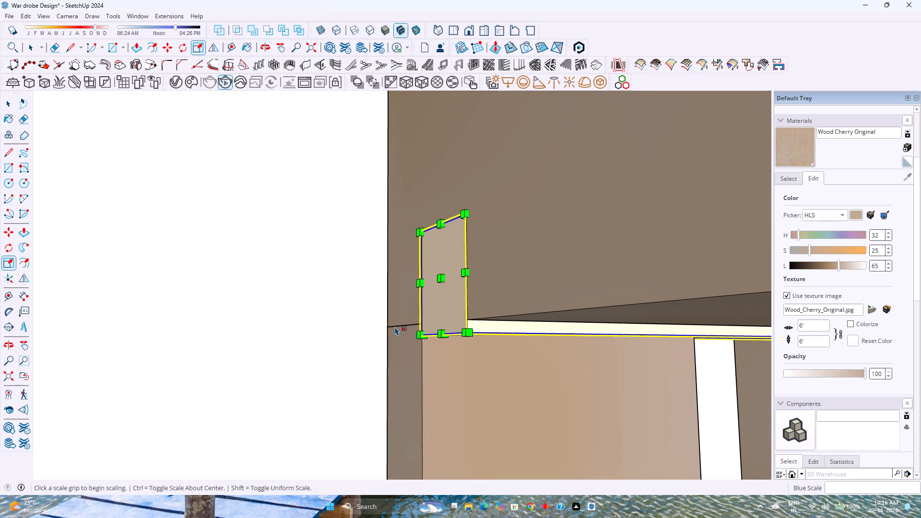
Open the dressing unit group and scale the thin strip beneath the slatted drawer box to about 0.99 of its length from its outer end.
scroll(395, 327, up, 2)
middle_drag(395, 327, 422, 321)
middle_click(422, 321)
key(space)
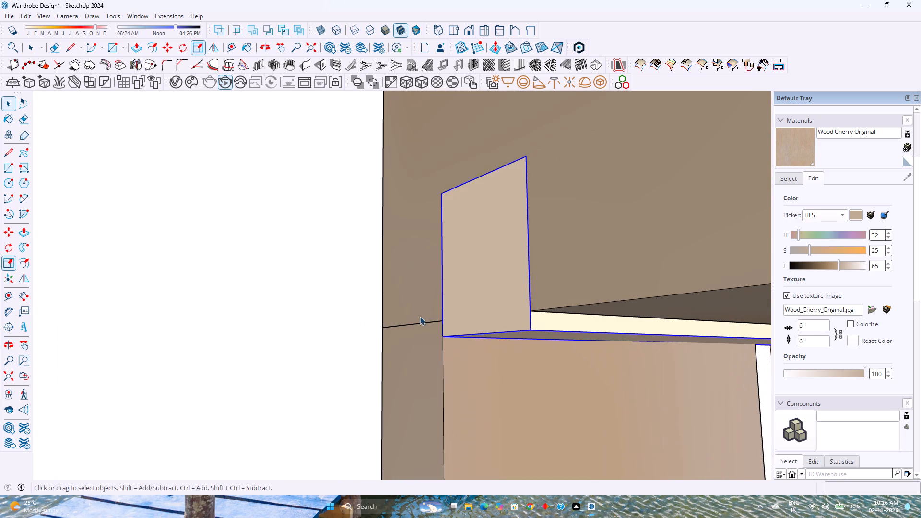
key(Escape)
scroll(410, 323, down, 9)
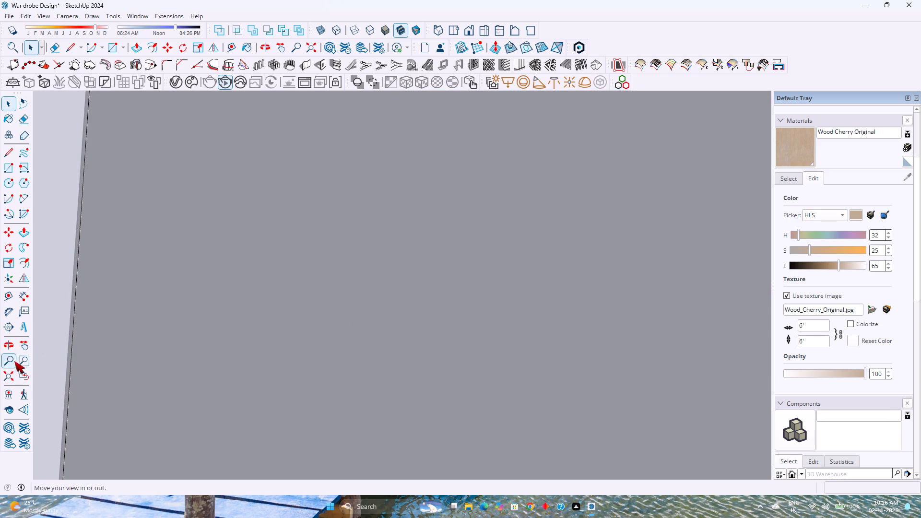
click(7, 376)
scroll(354, 365, up, 4)
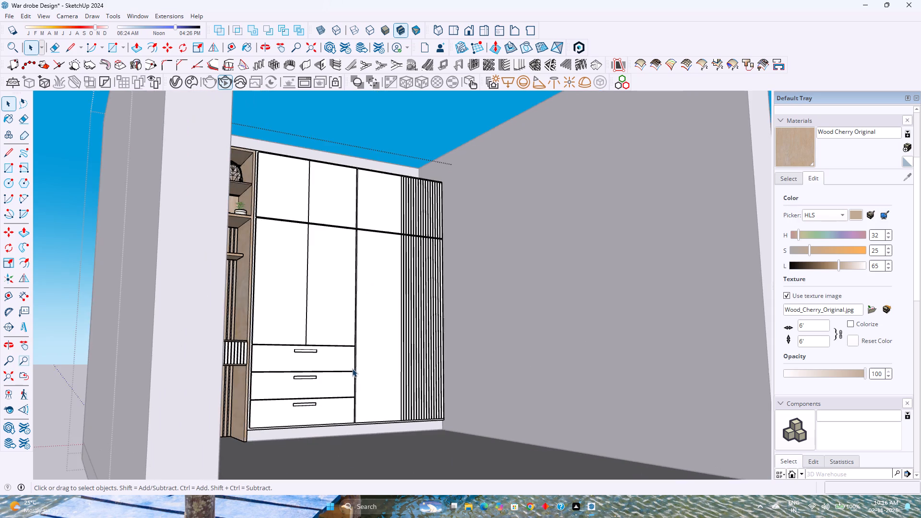
middle_drag(329, 357, 216, 336)
scroll(166, 351, up, 14)
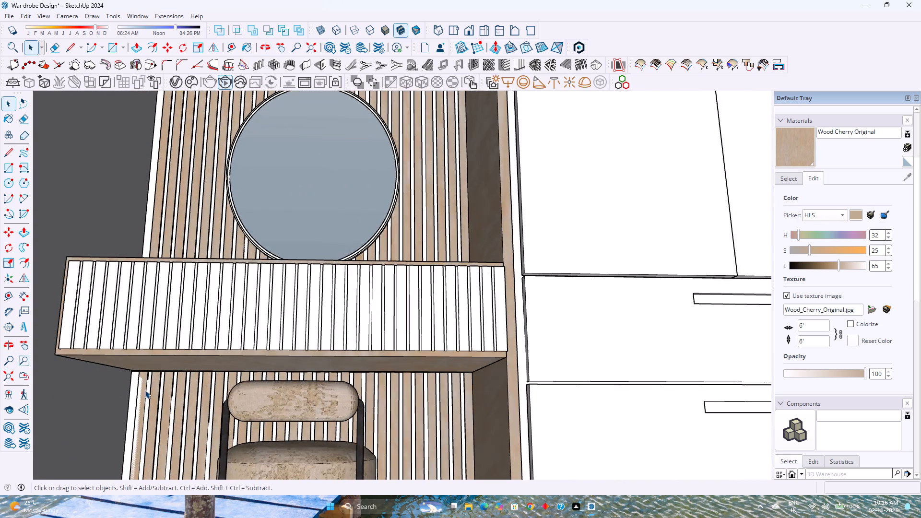
scroll(145, 390, up, 20)
scroll(145, 390, up, 2)
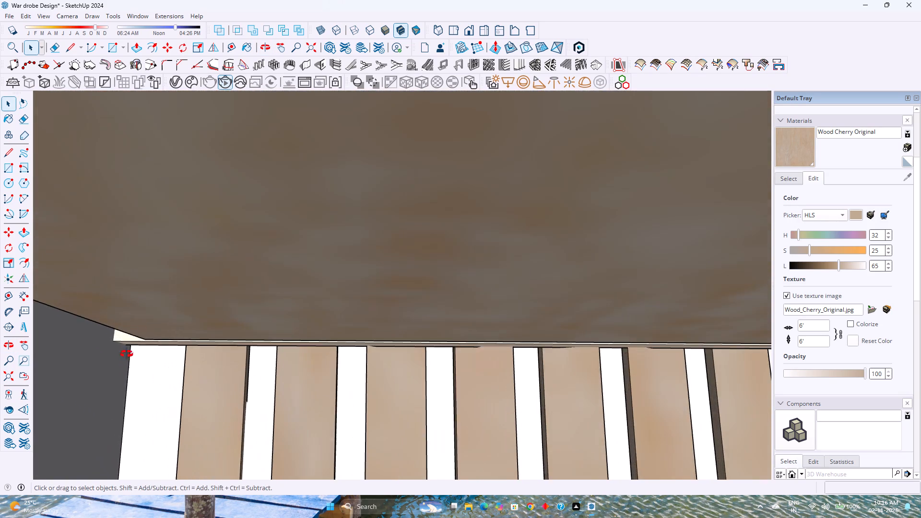
middle_drag(127, 354, 192, 341)
middle_click(192, 341)
click(142, 325)
scroll(137, 325, up, 4)
double_click(137, 325)
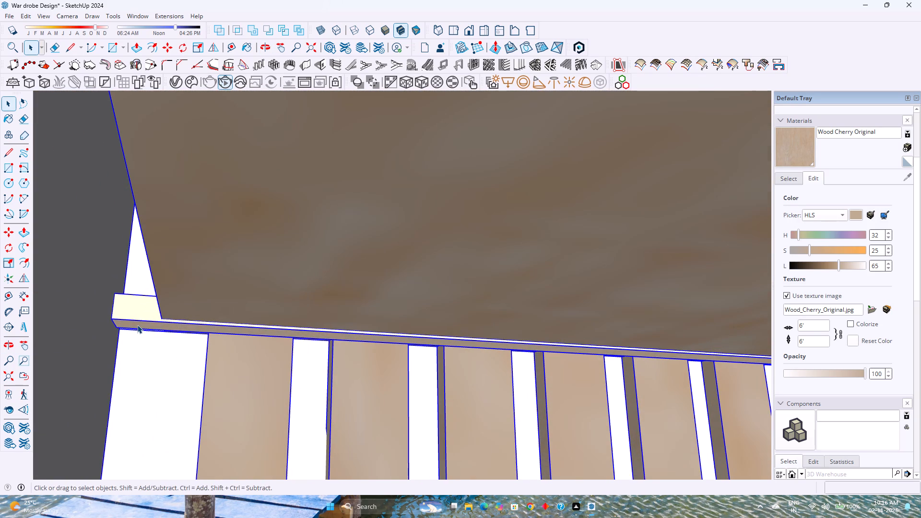
click(138, 324)
scroll(138, 324, up, 5)
middle_drag(138, 324, 178, 319)
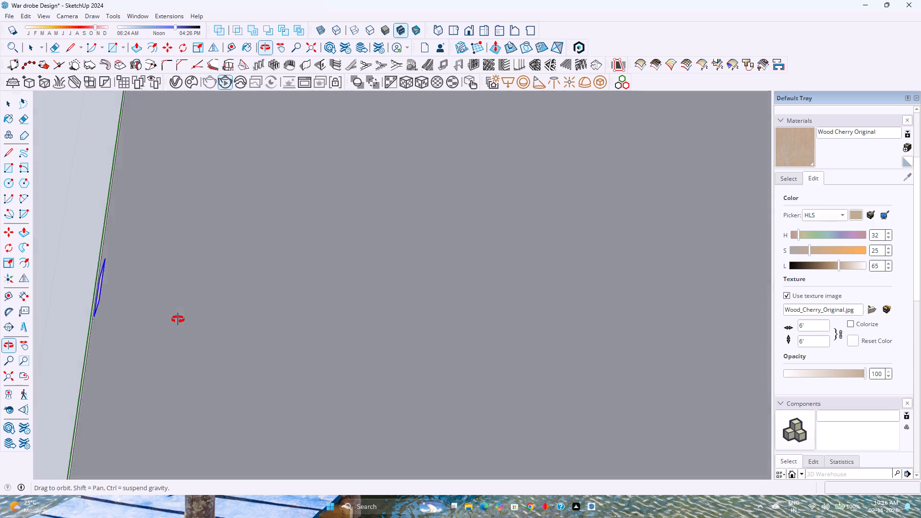
middle_drag(178, 319, 177, 319)
middle_click(177, 319)
shift+middle_drag(380, 338, 0, 335)
shift+middle_click(0, 335)
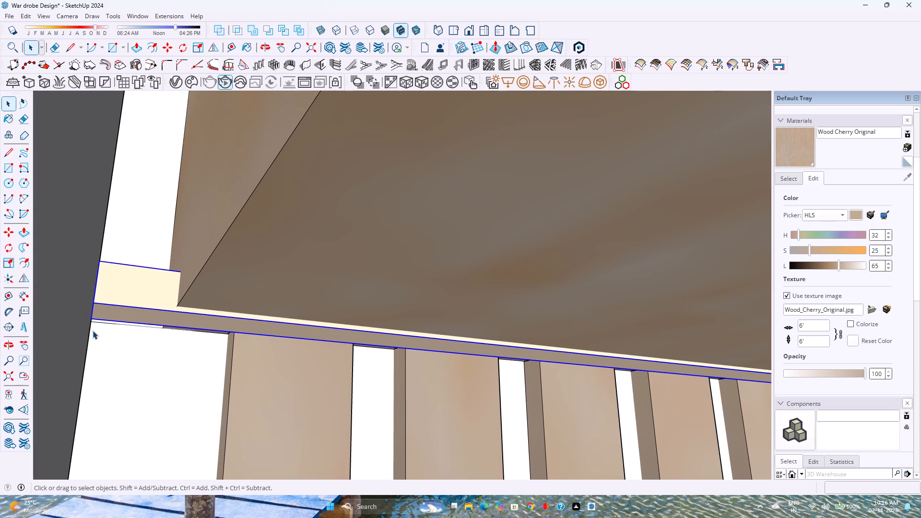
key(s)
scroll(114, 285, up, 8)
middle_drag(99, 292, 8, 271)
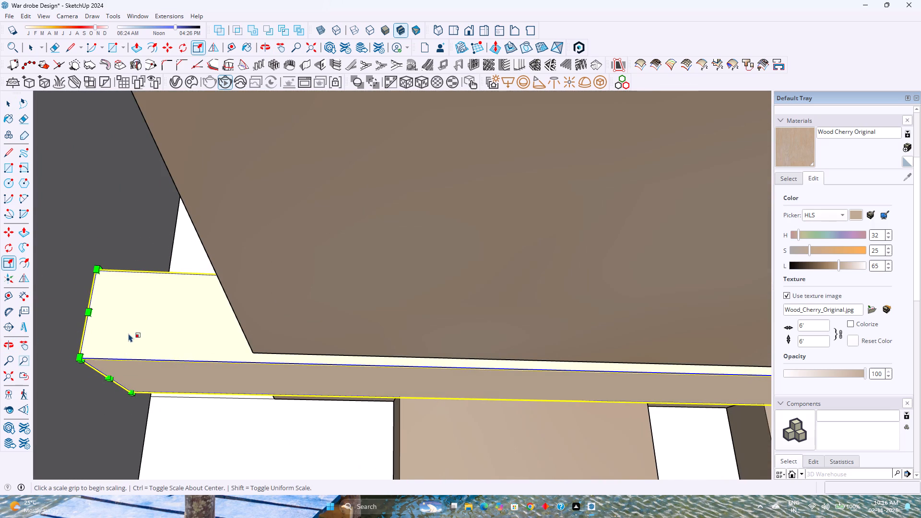
key(k)
click(115, 336)
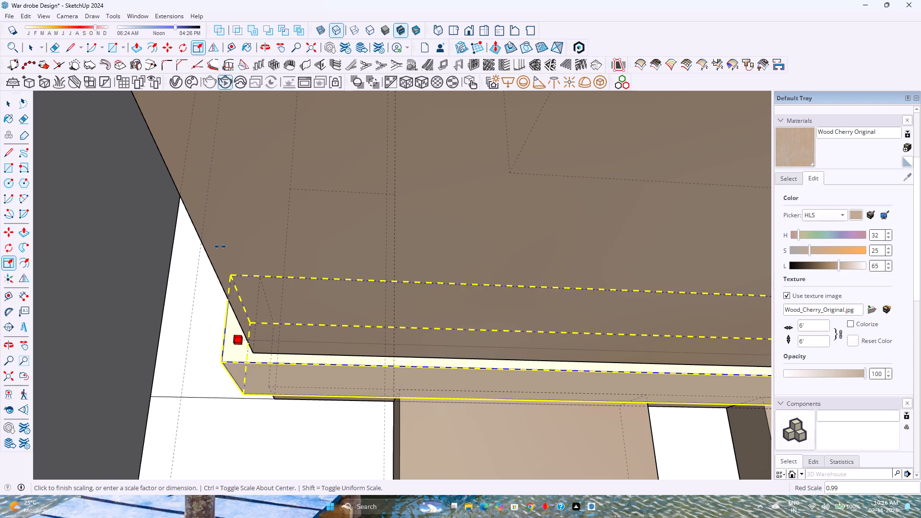
click(209, 249)
key(k)
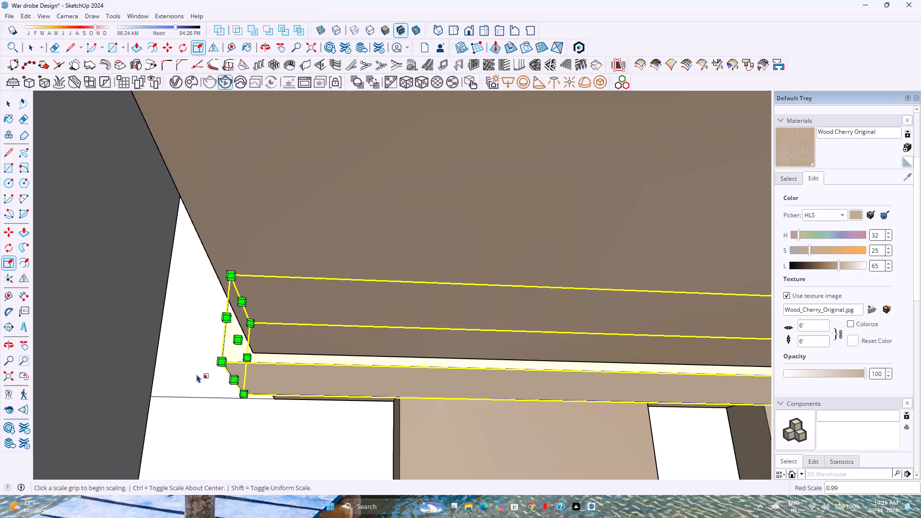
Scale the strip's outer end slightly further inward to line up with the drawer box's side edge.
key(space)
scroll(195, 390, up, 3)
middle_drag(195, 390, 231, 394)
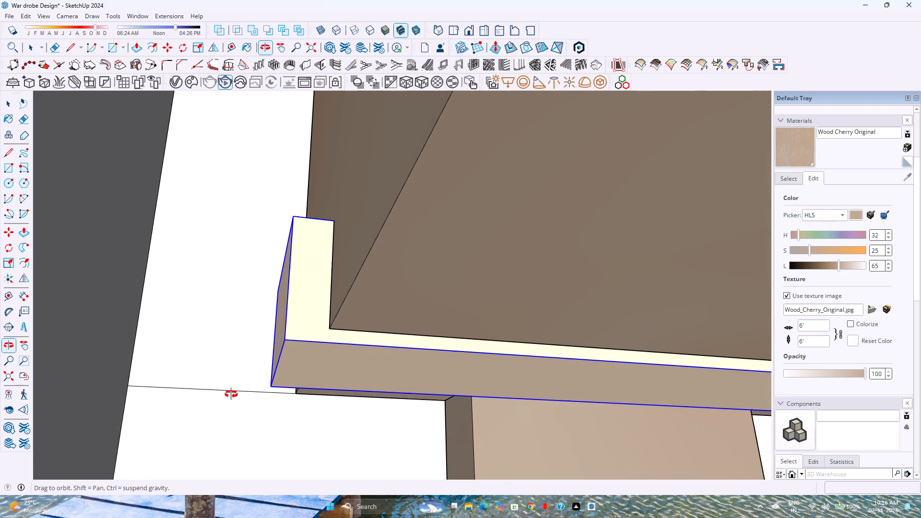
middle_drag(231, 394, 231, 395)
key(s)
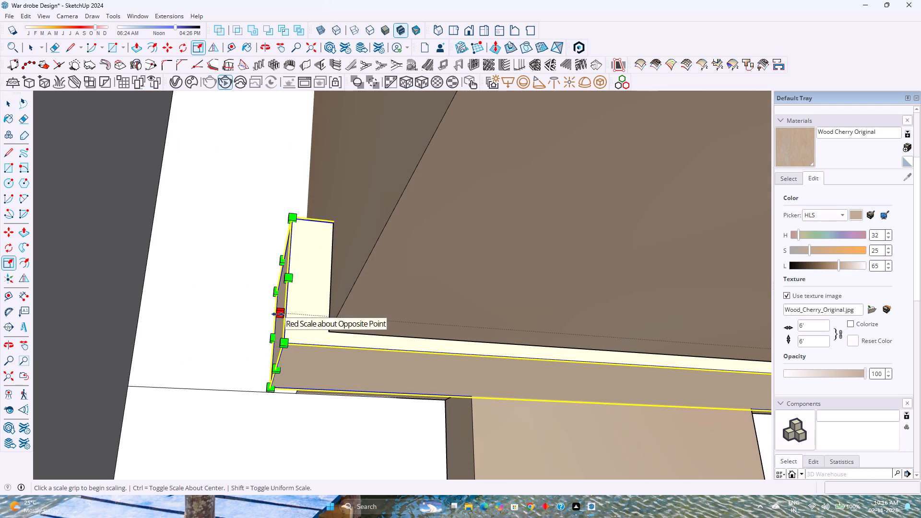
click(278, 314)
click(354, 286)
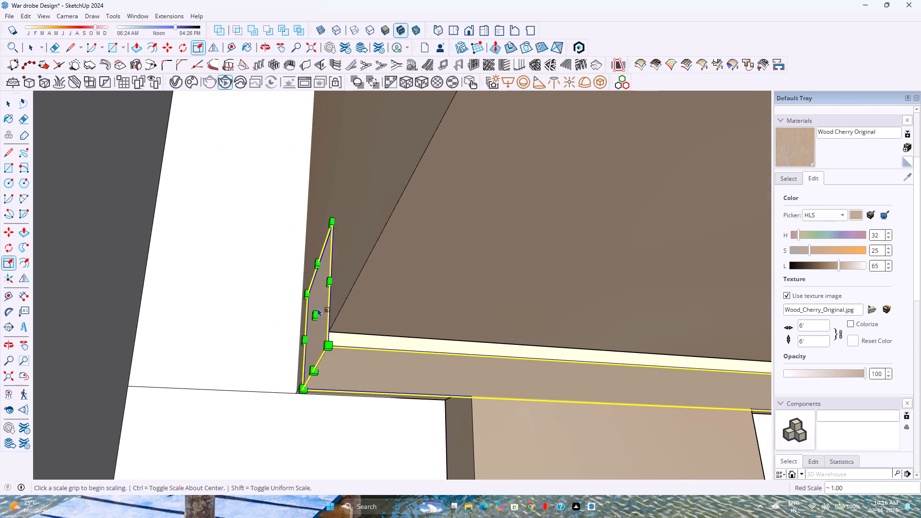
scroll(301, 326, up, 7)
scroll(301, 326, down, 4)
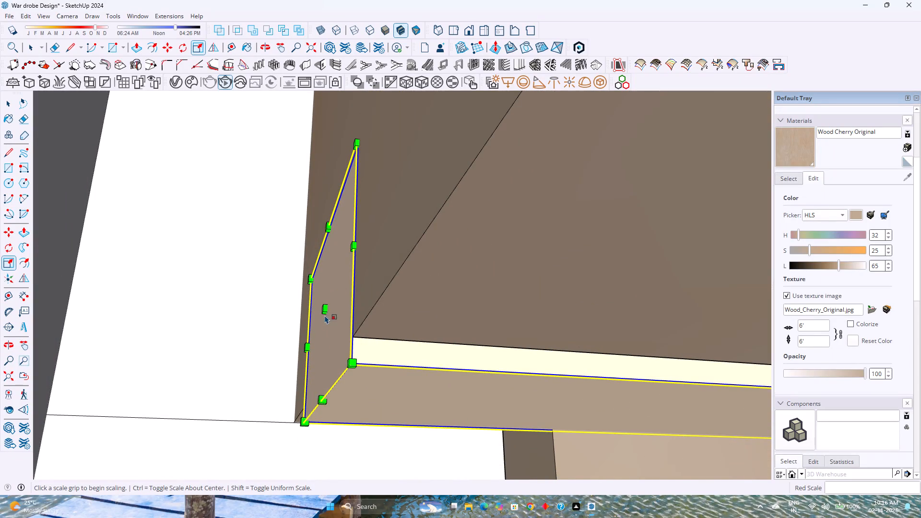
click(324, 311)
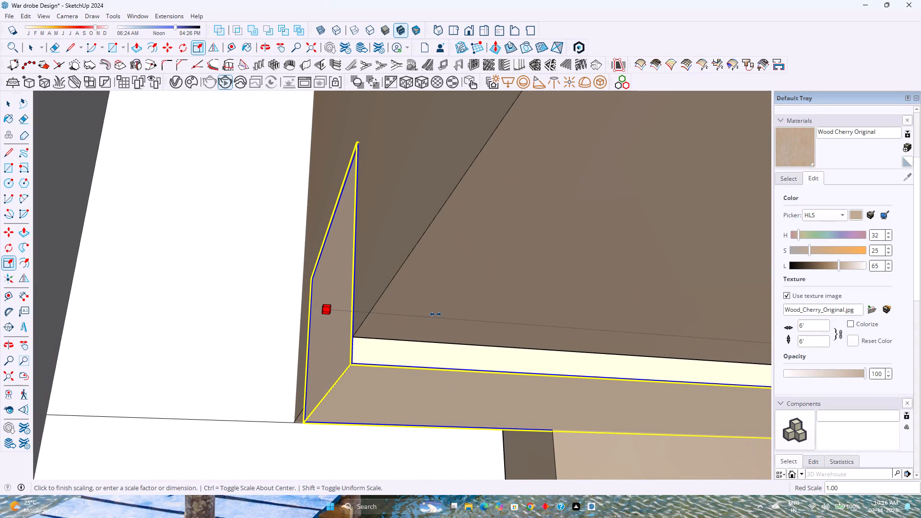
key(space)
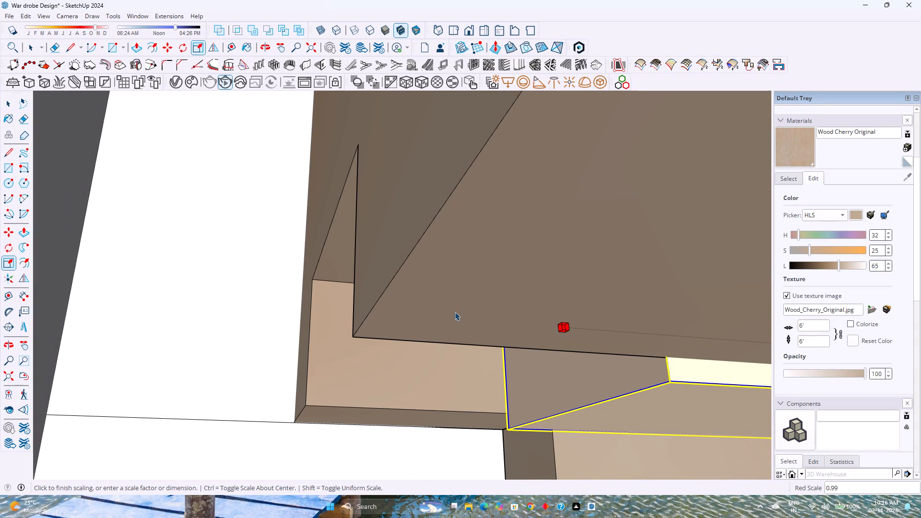
Place a guide line 0.25" inward from the outer side edge on the underside of the drawer box.
click(229, 44)
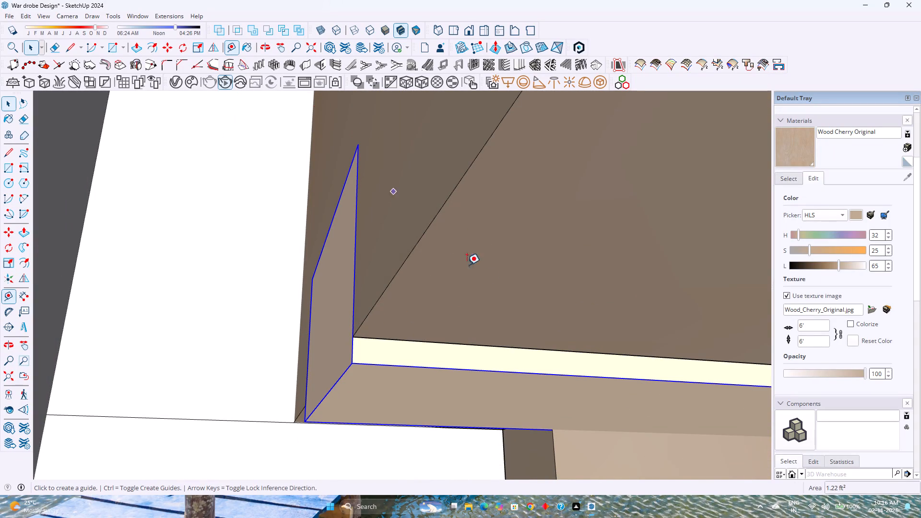
click(424, 239)
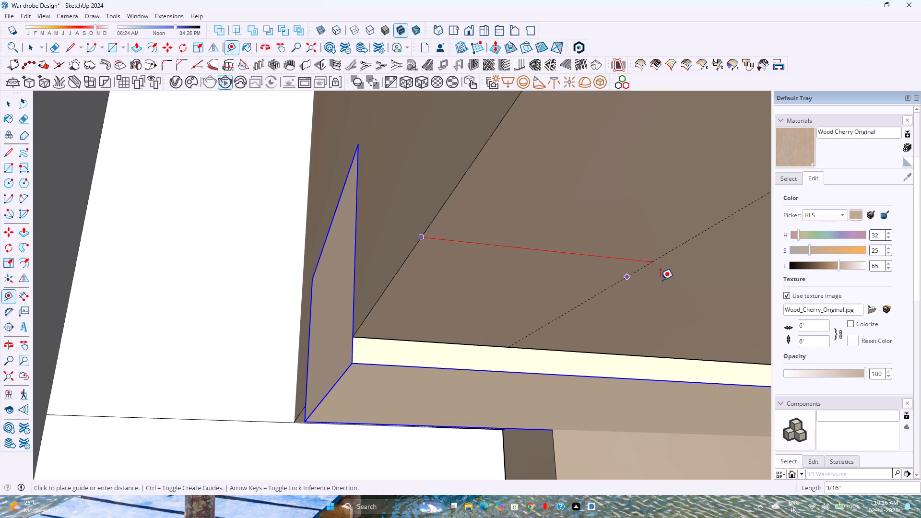
text(0.25)
key(Return)
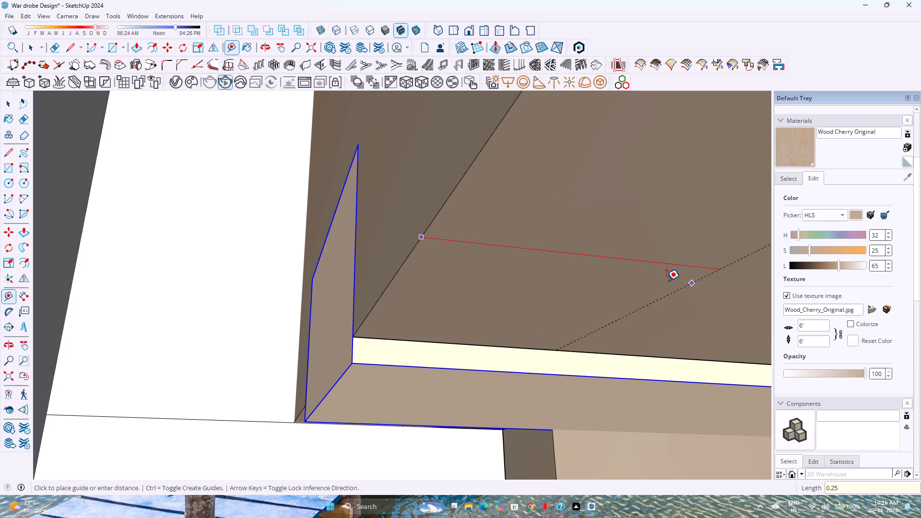
shift+middle_drag(537, 301, 369, 292)
middle_click(369, 292)
key(space)
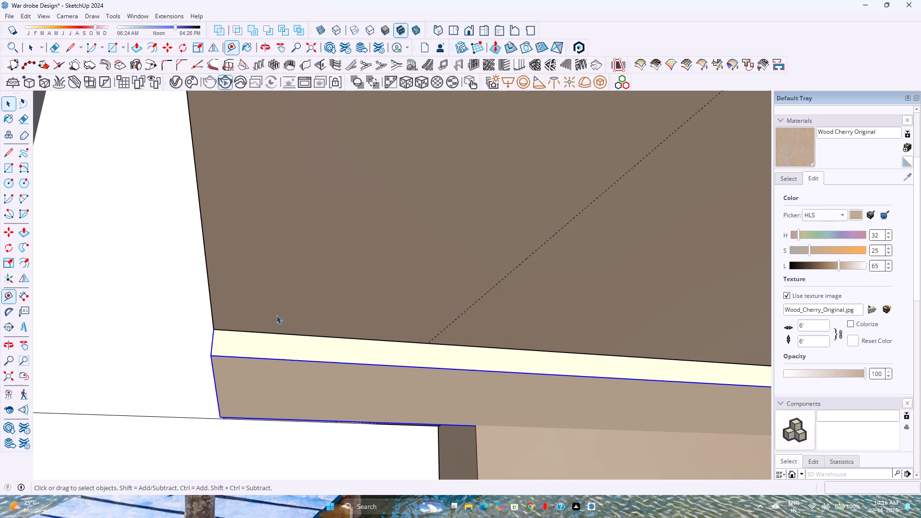
Scale the thin strip beneath the drawer box to about 0.99 of its length, ending it at the guide line.
middle_drag(269, 315, 368, 317)
key(s)
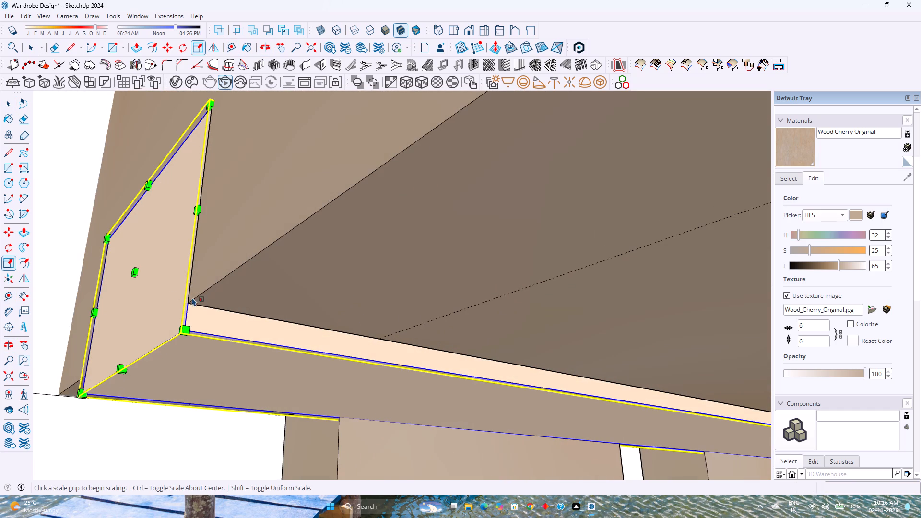
click(133, 273)
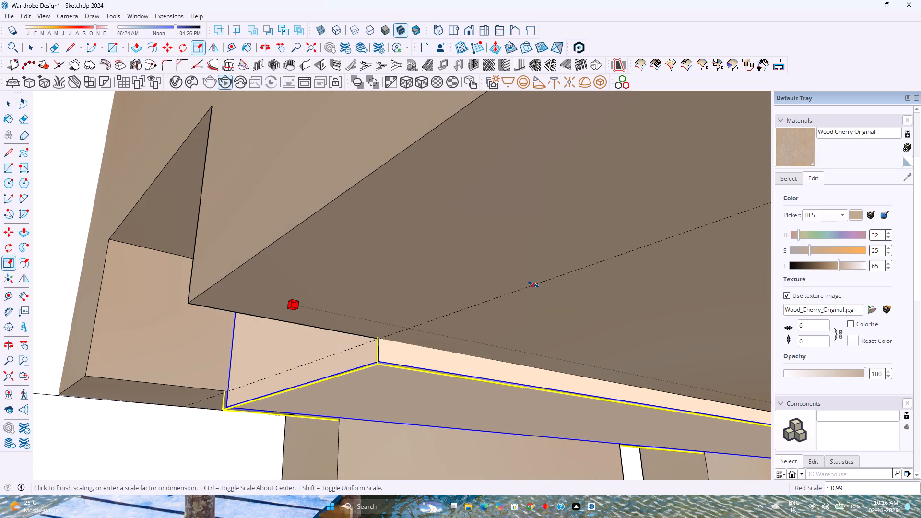
click(533, 284)
key(space)
Open the drawer box, draw the missing edge across its rear corner notch, and push/pull the notch face 1/2" to fill it.
click(162, 352)
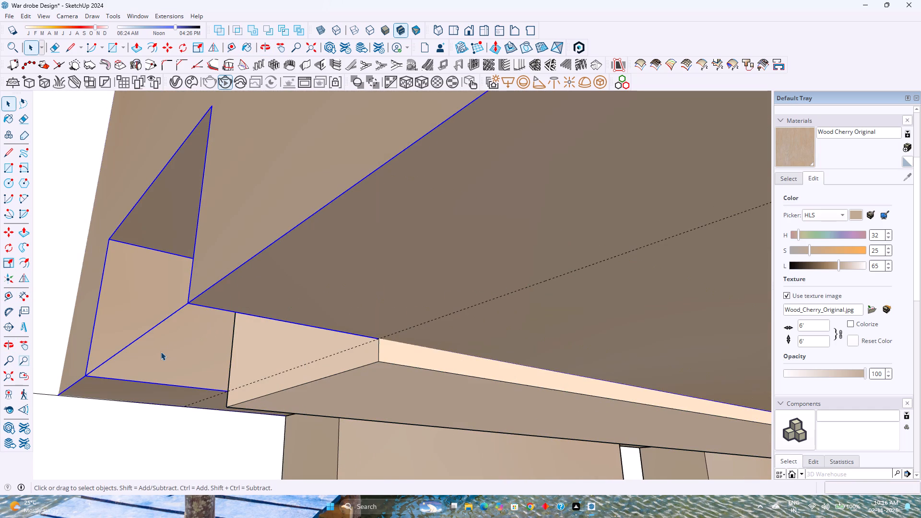
double_click(125, 325)
scroll(160, 341, up, 3)
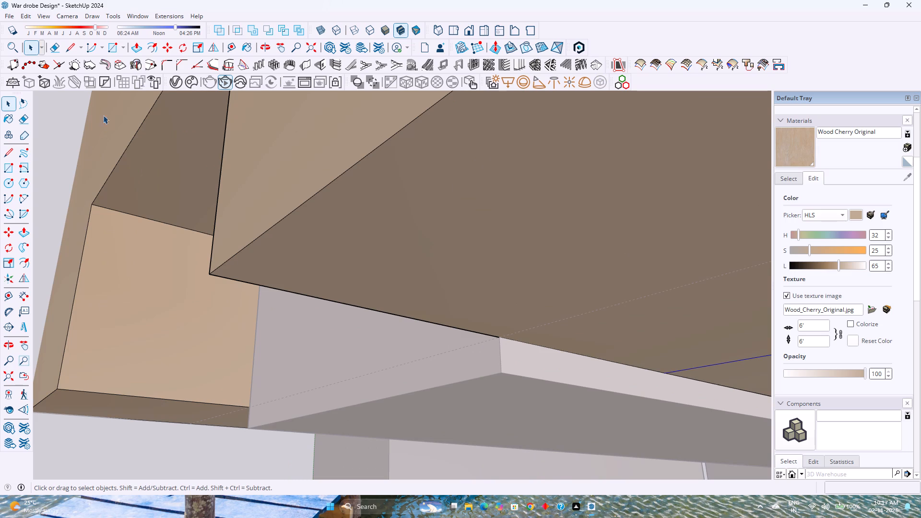
click(69, 47)
middle_drag(161, 346, 195, 320)
middle_click(196, 320)
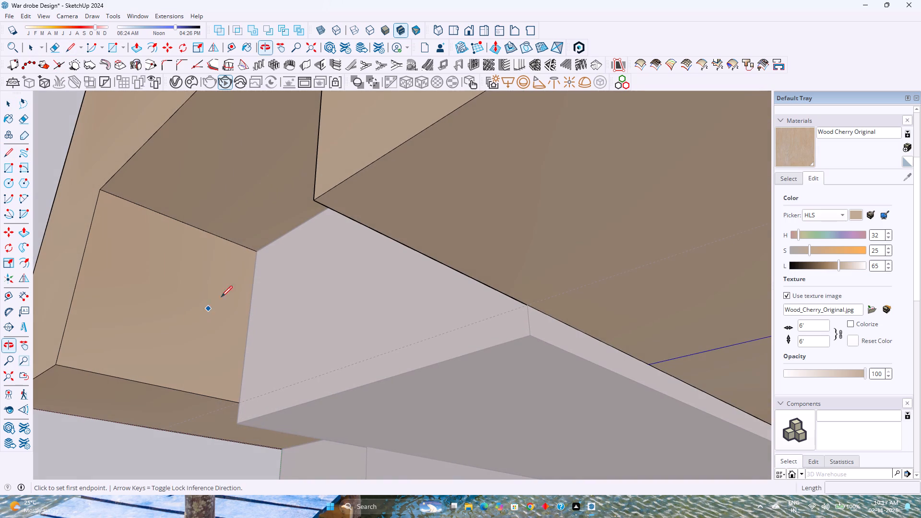
click(257, 252)
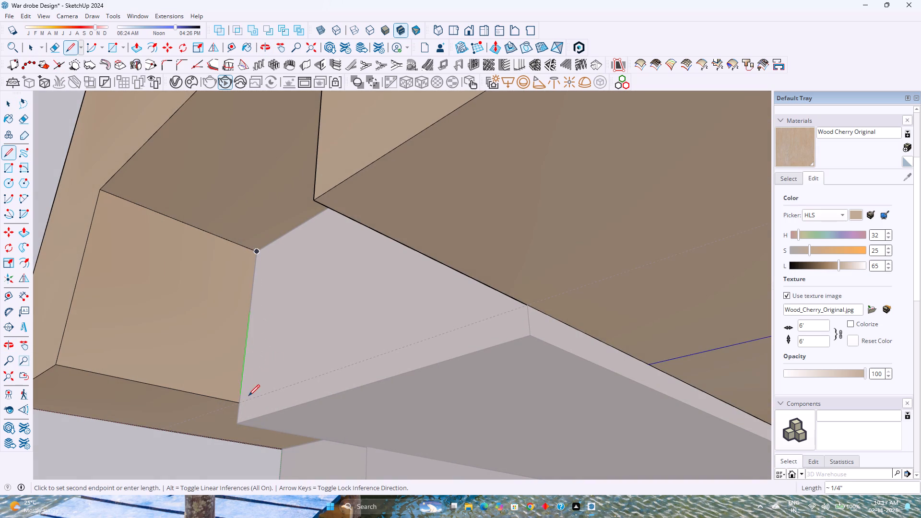
click(241, 401)
key(p)
click(210, 374)
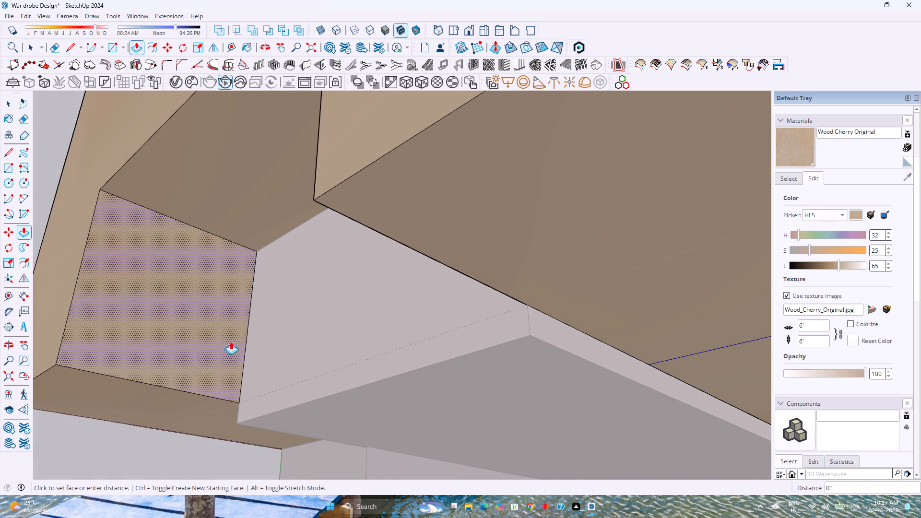
click(316, 200)
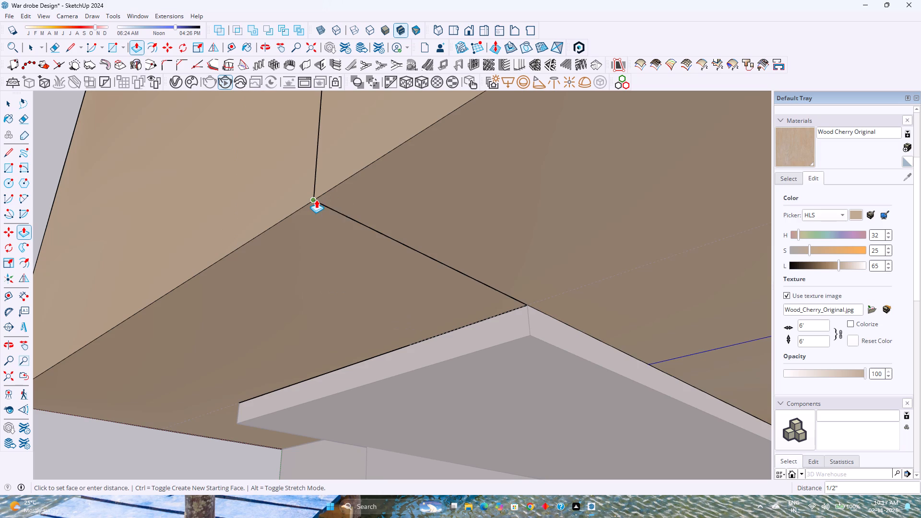
Erase the leftover edge on the underside of the drawer box at the filled notch and close the box group.
key(e)
click(357, 222)
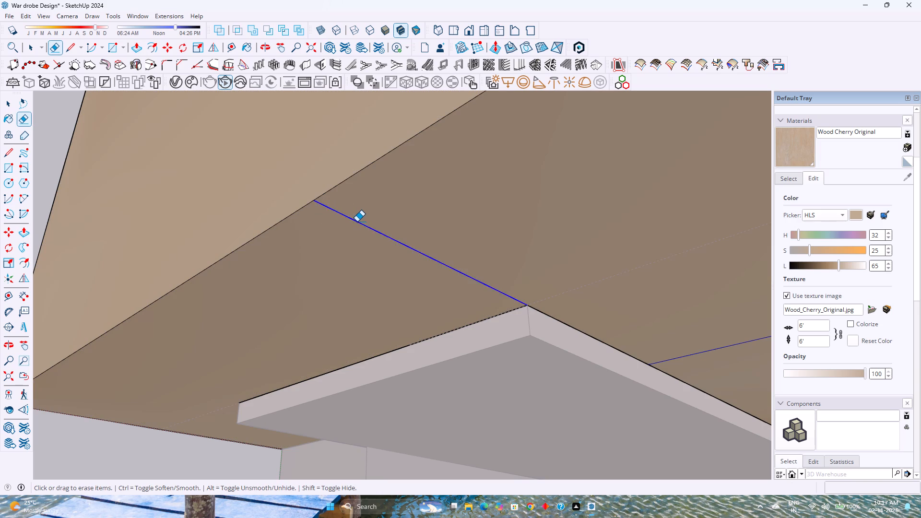
key(space)
key(Escape)
Delete the guides in the open dressing unit group.
scroll(245, 305, down, 7)
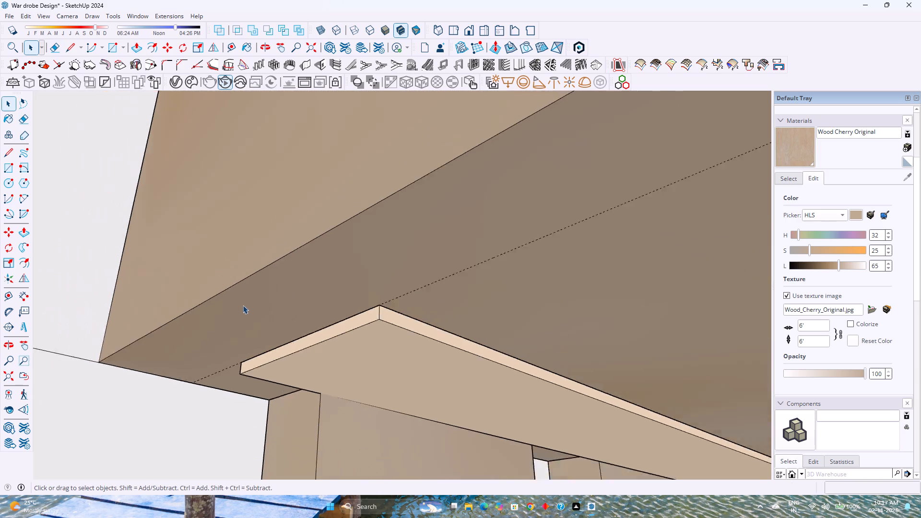
scroll(243, 305, down, 6)
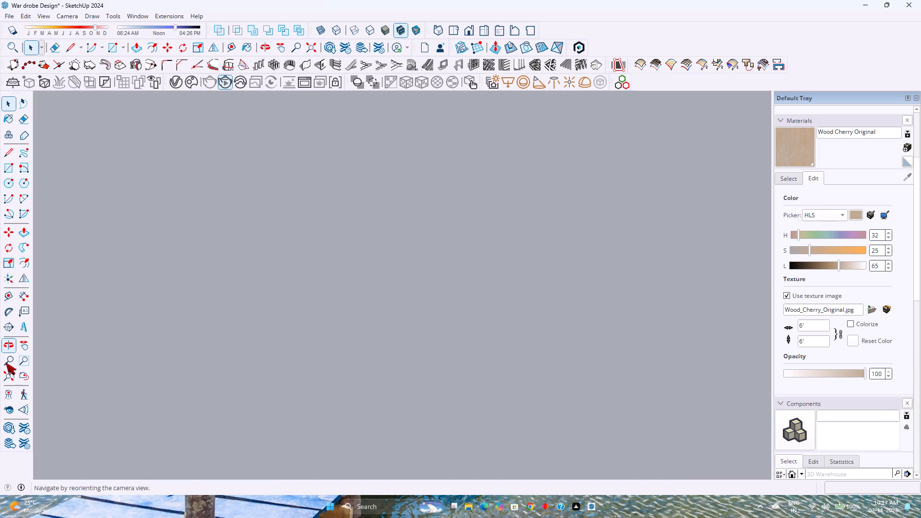
click(7, 376)
middle_drag(331, 296, 60, 371)
scroll(390, 313, up, 2)
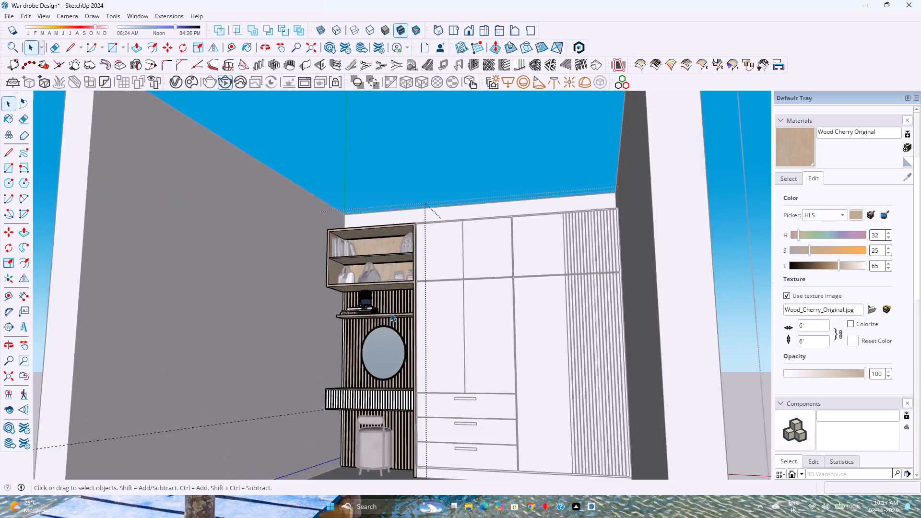
scroll(390, 313, up, 7)
middle_drag(364, 334, 436, 288)
middle_click(435, 288)
scroll(357, 280, up, 4)
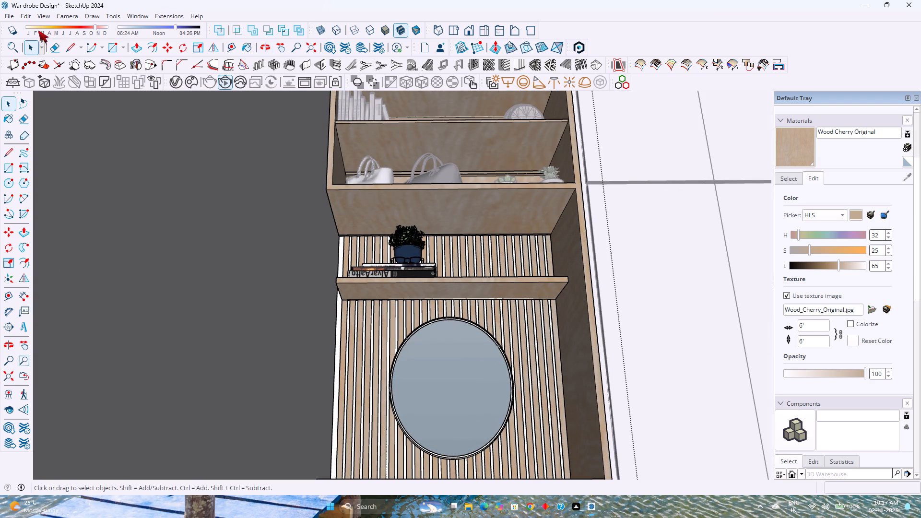
click(23, 19)
click(60, 115)
Erase the leftover edge across the white back panel at the rear corner beneath the drawer box.
scroll(362, 253, down, 9)
middle_drag(362, 253, 353, 370)
scroll(356, 365, up, 1)
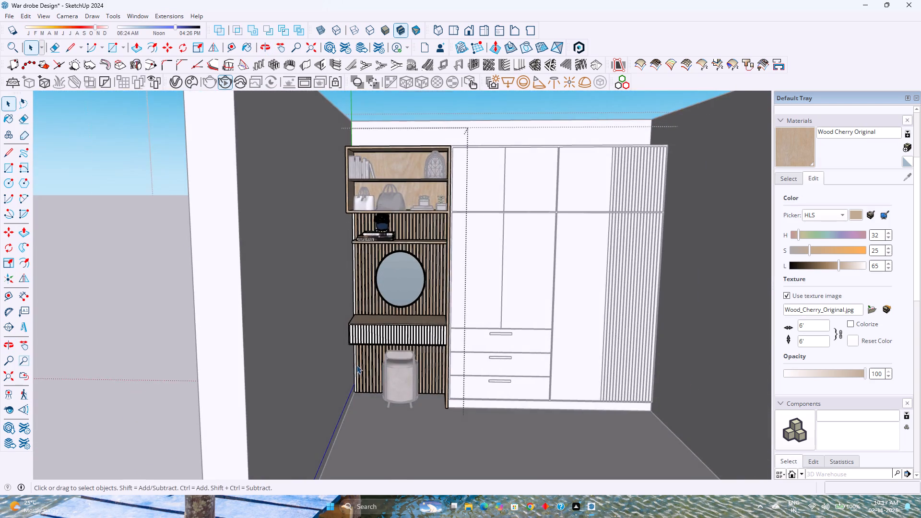
scroll(356, 365, up, 3)
middle_drag(353, 354, 364, 285)
scroll(371, 346, up, 4)
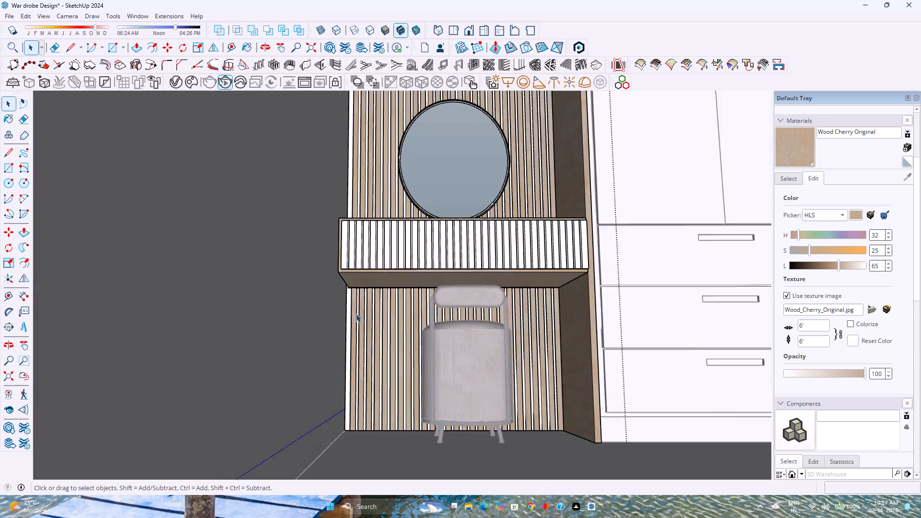
scroll(356, 314, up, 20)
scroll(356, 314, up, 1)
scroll(328, 267, up, 4)
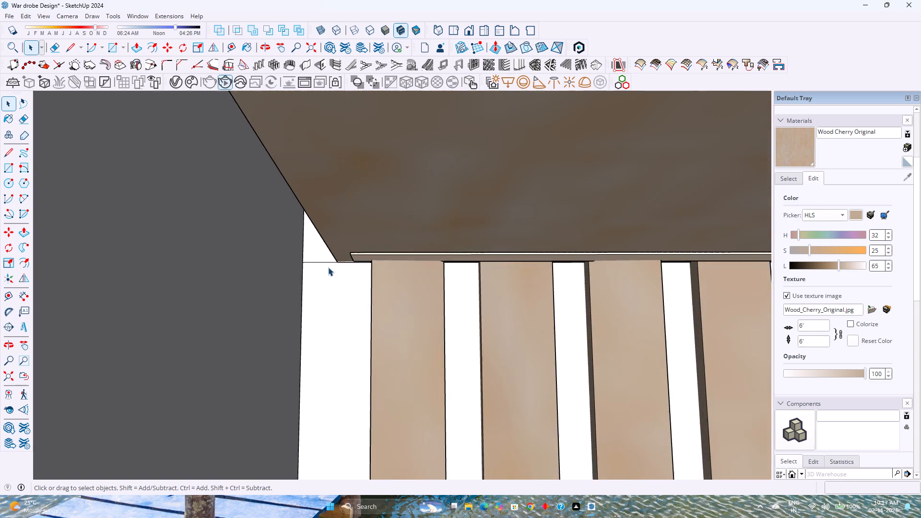
middle_drag(328, 267, 349, 264)
key(e)
click(327, 262)
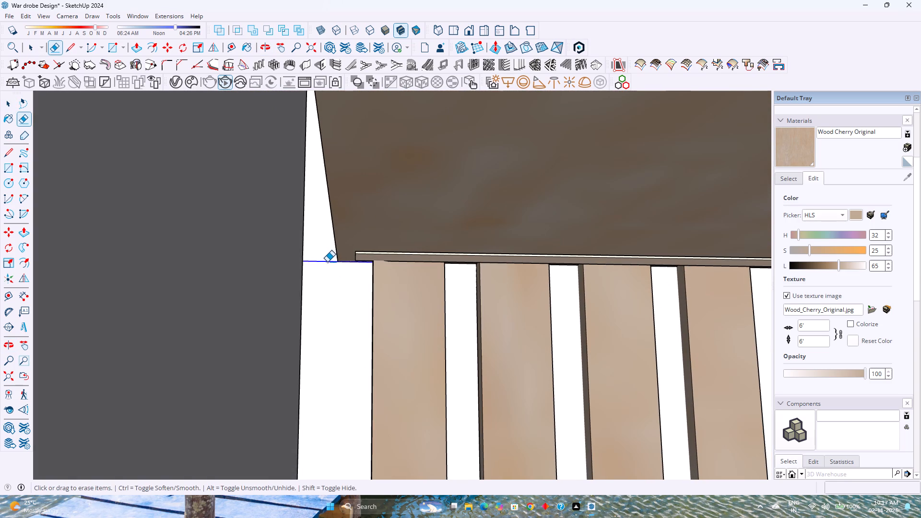
middle_drag(322, 214, 258, 249)
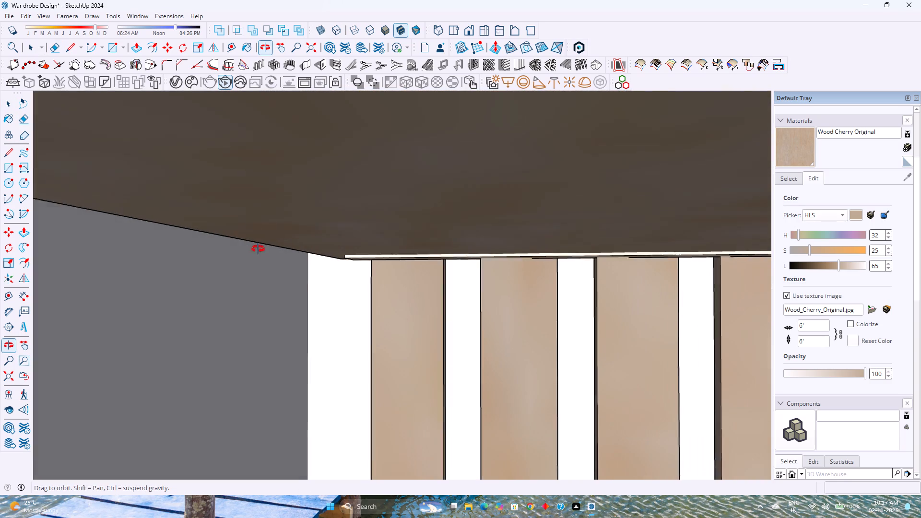
middle_drag(258, 249, 257, 249)
middle_click(256, 250)
key(space)
Inspect the rear corner and underside of the drawer box, including hidden back edges, and review the whole dressing unit.
scroll(397, 374, down, 14)
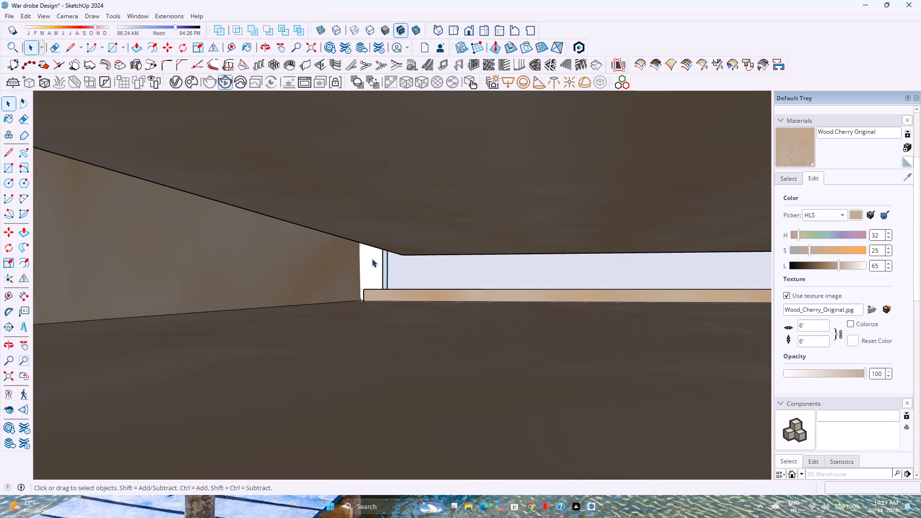
click(386, 261)
scroll(376, 277, up, 5)
middle_drag(376, 294, 455, 305)
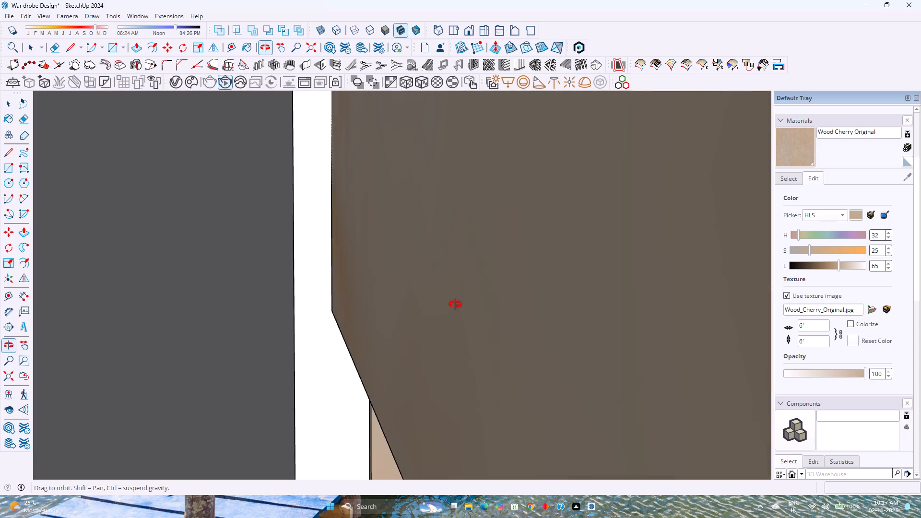
middle_drag(455, 305, 341, 364)
scroll(337, 361, down, 4)
scroll(167, 377, down, 4)
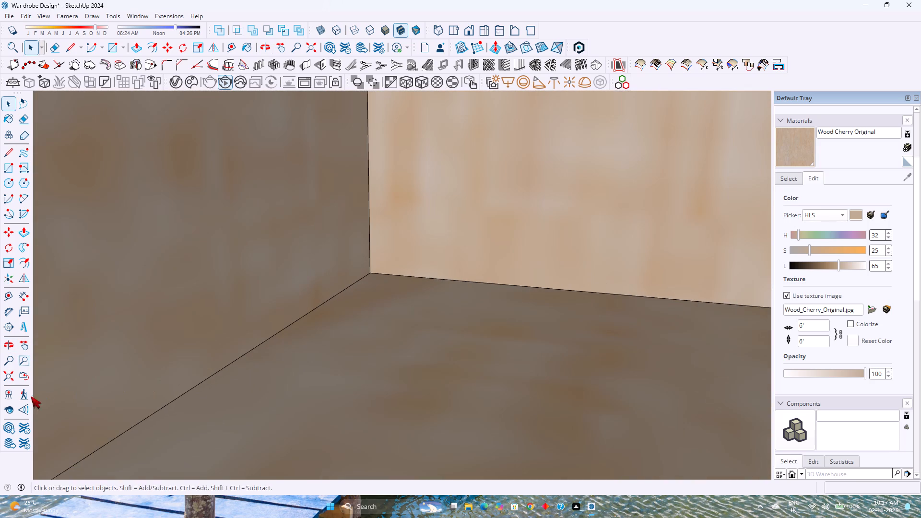
click(12, 382)
scroll(380, 230, up, 3)
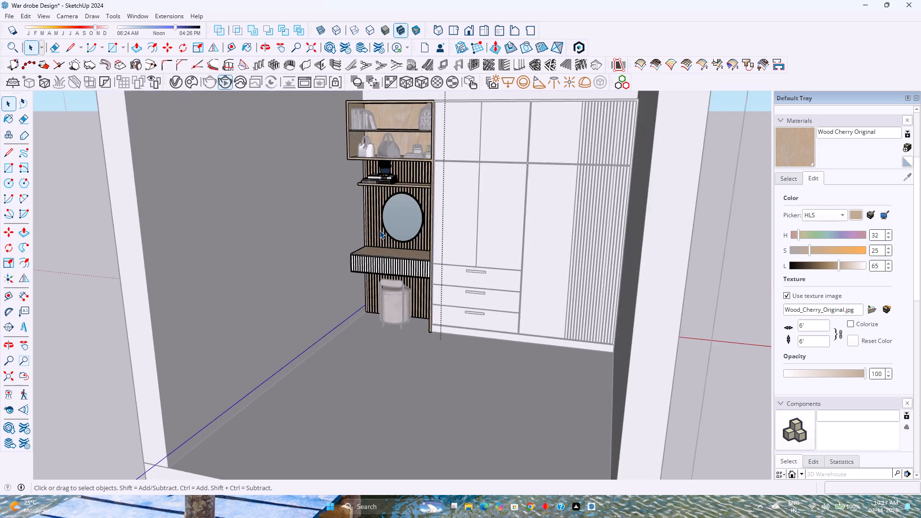
scroll(379, 230, up, 6)
key(k)
scroll(347, 269, up, 8)
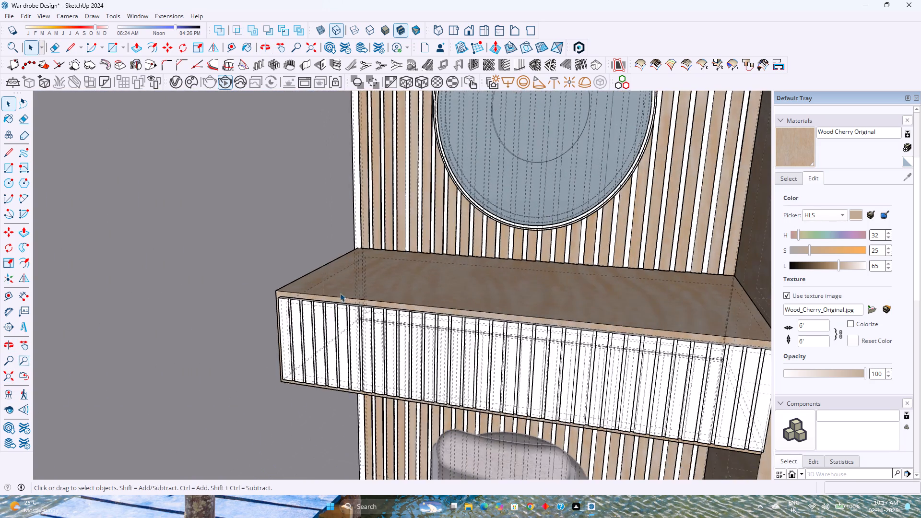
middle_drag(333, 333, 371, 239)
scroll(330, 375, up, 7)
middle_drag(322, 426, 334, 360)
scroll(369, 318, up, 17)
key(k)
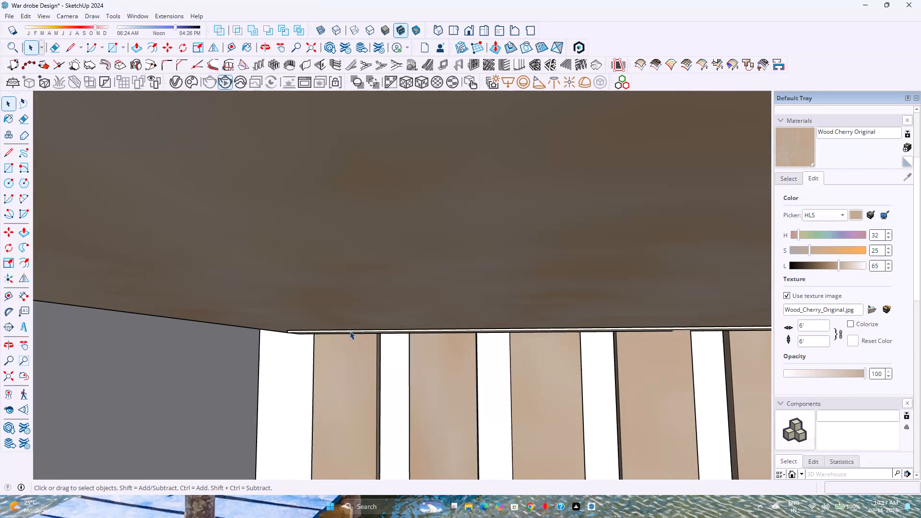
scroll(349, 331, down, 9)
middle_drag(326, 346, 322, 335)
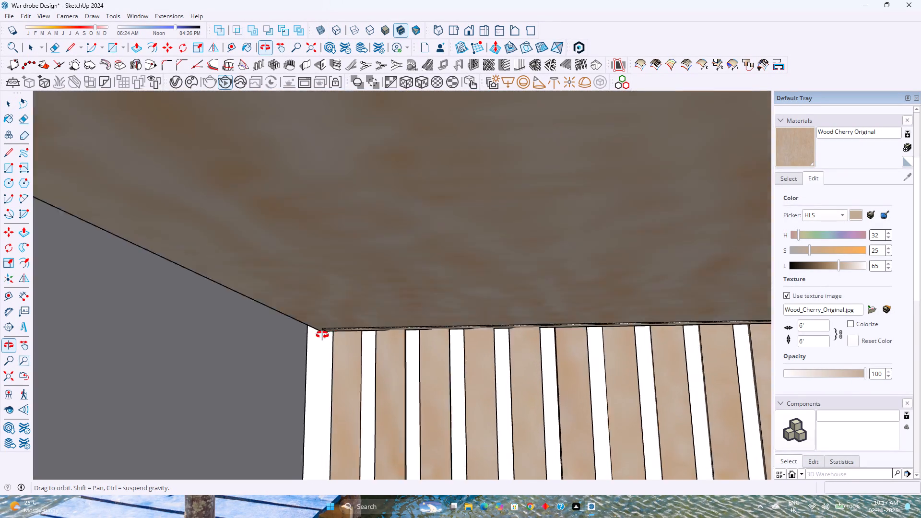
middle_drag(322, 335, 314, 340)
scroll(312, 344, down, 20)
scroll(312, 344, down, 6)
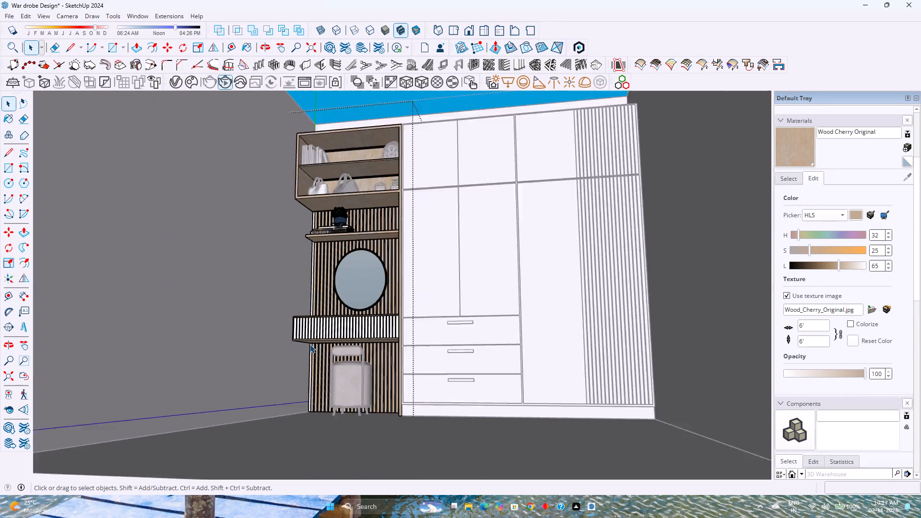
scroll(310, 344, down, 2)
middle_drag(310, 344, 355, 430)
shift+middle_drag(375, 342, 356, 425)
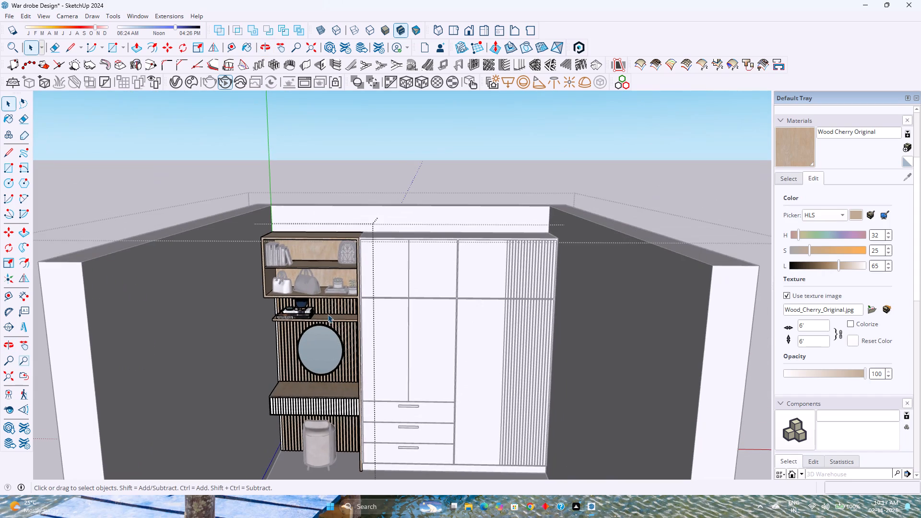
Open the dressing unit group, unhide all hidden objects, and close the group.
scroll(320, 302, up, 3)
double_click(321, 295)
scroll(321, 296, up, 4)
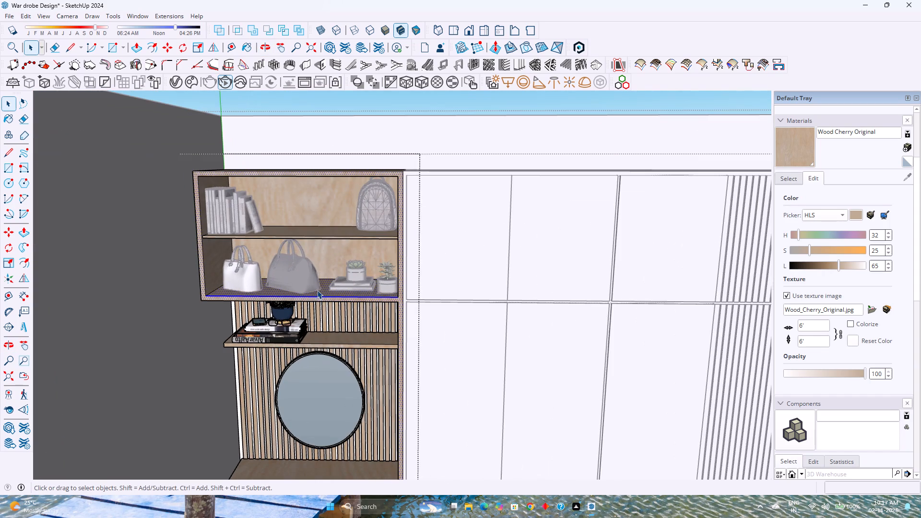
click(30, 15)
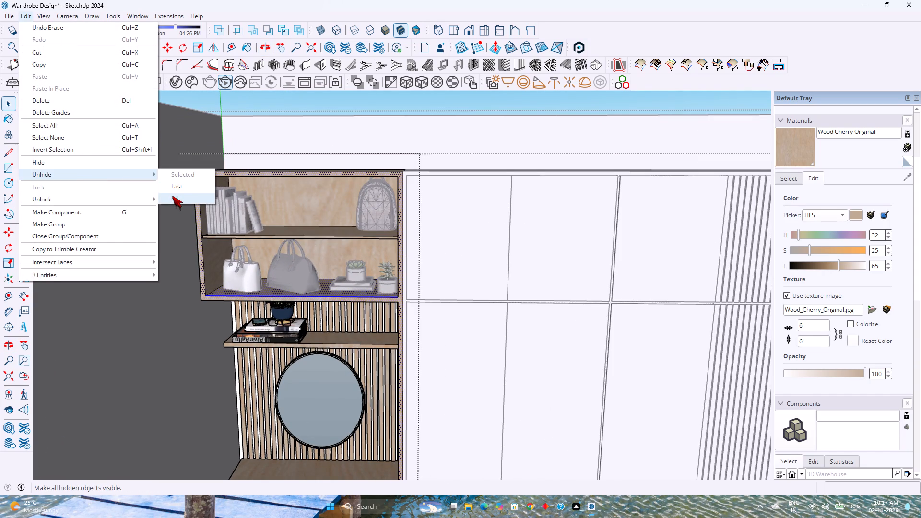
click(173, 195)
key(Escape)
key(Escape)
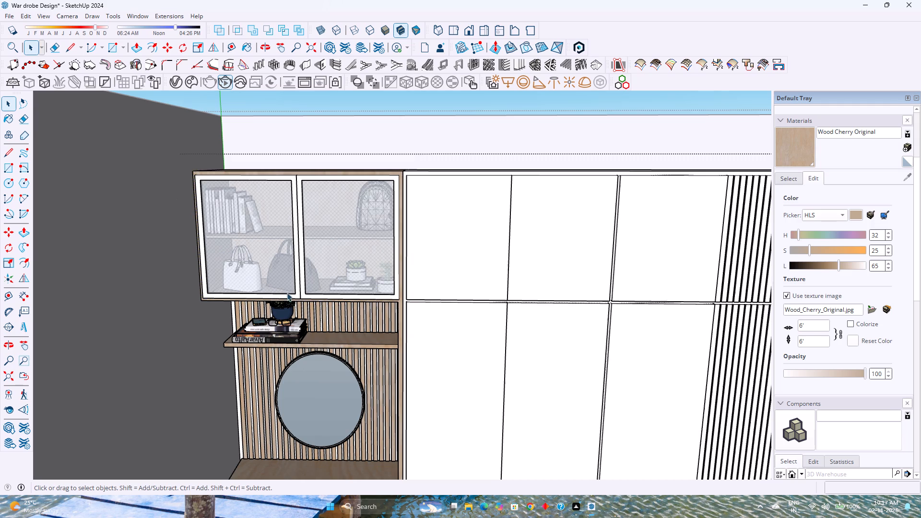
Open the dressing unit group and push/pull the front face of its side panel and frame 1" forward.
scroll(291, 294, down, 18)
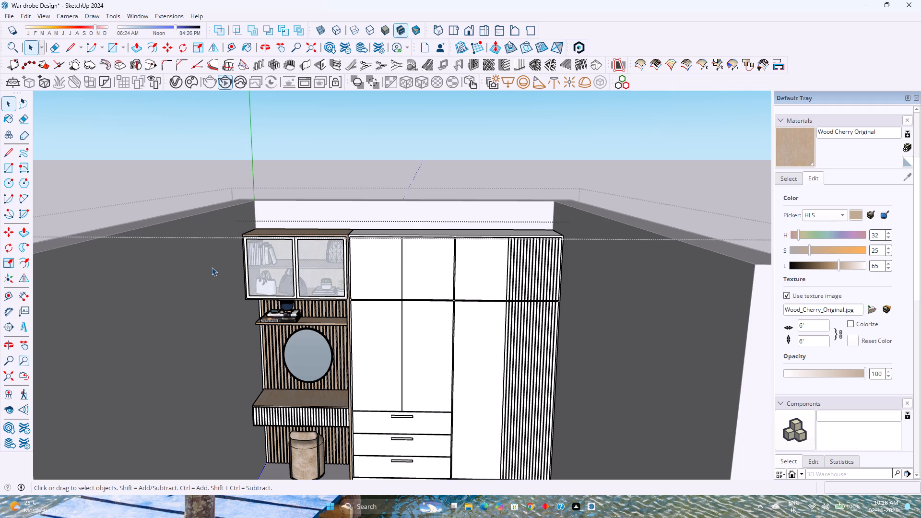
scroll(264, 274, down, 5)
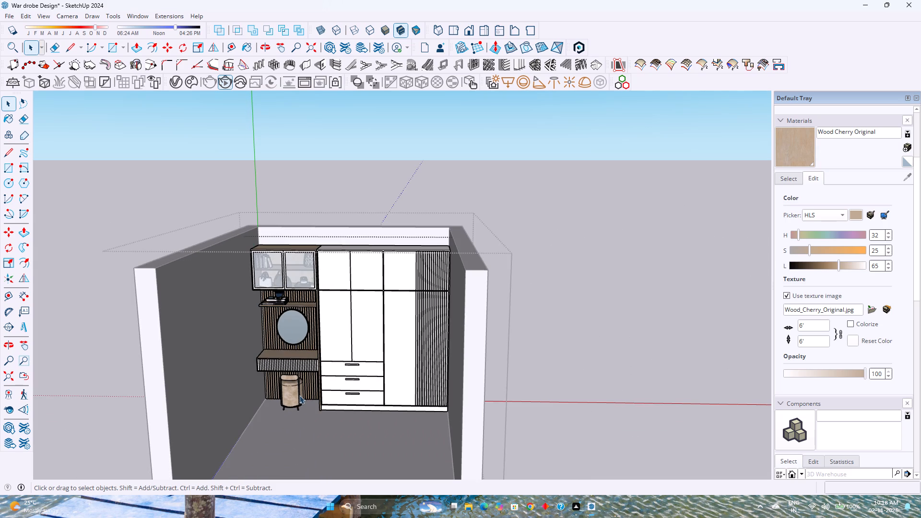
scroll(345, 400, up, 9)
scroll(377, 347, up, 7)
middle_drag(344, 335, 361, 370)
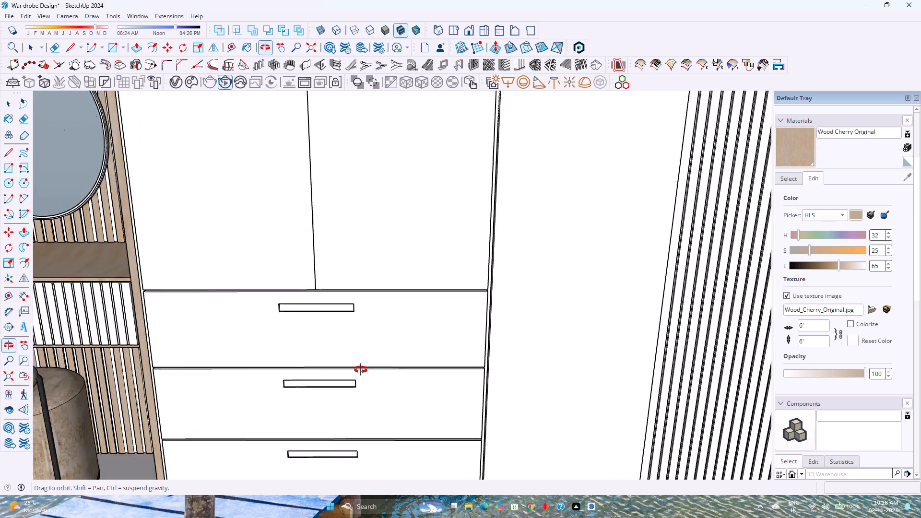
middle_drag(361, 370, 272, 404)
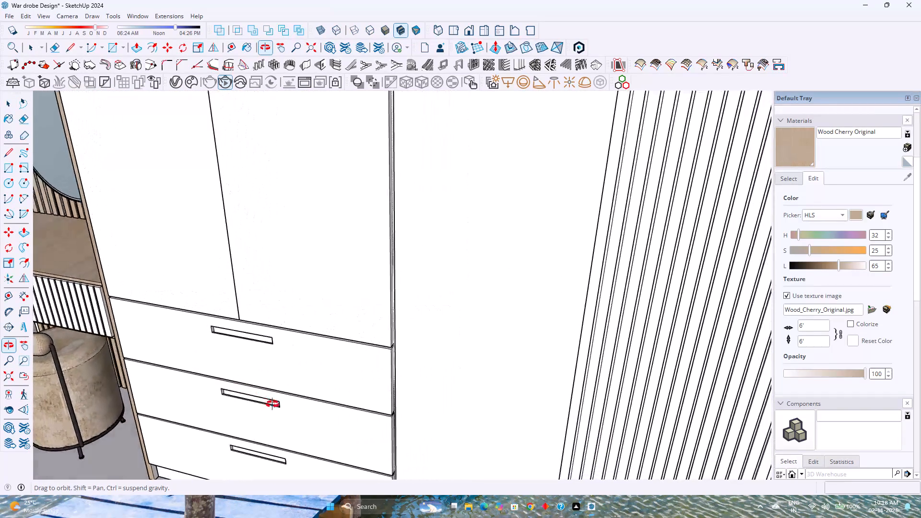
middle_drag(272, 404, 474, 408)
scroll(467, 408, up, 1)
scroll(275, 353, up, 5)
double_click(237, 361)
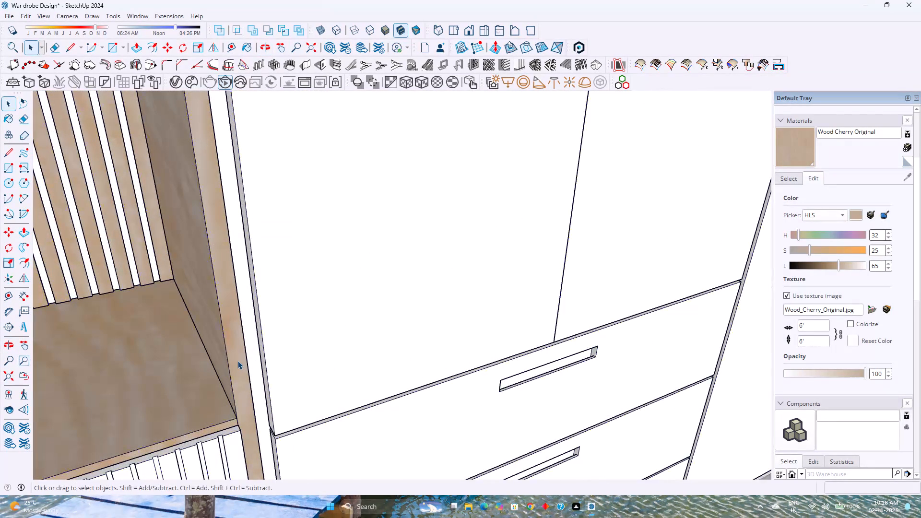
scroll(237, 361, down, 9)
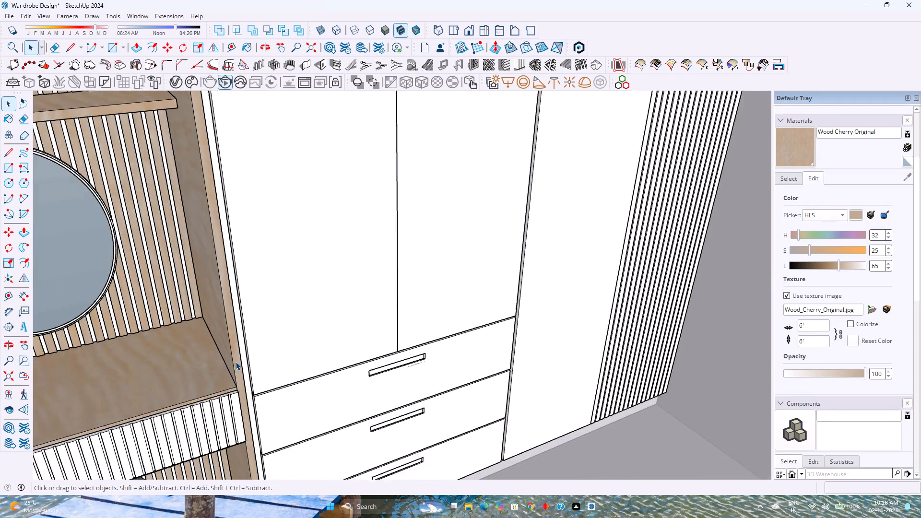
scroll(236, 362, down, 11)
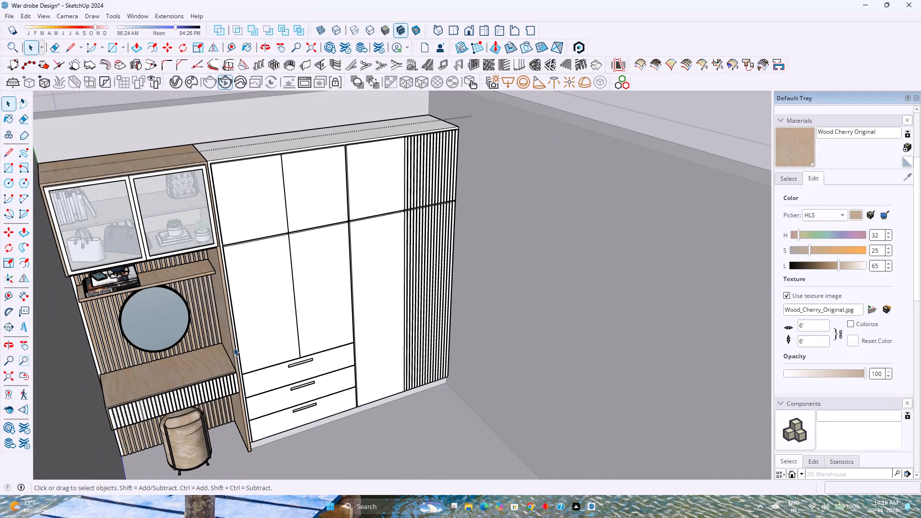
scroll(229, 362, up, 20)
click(239, 377)
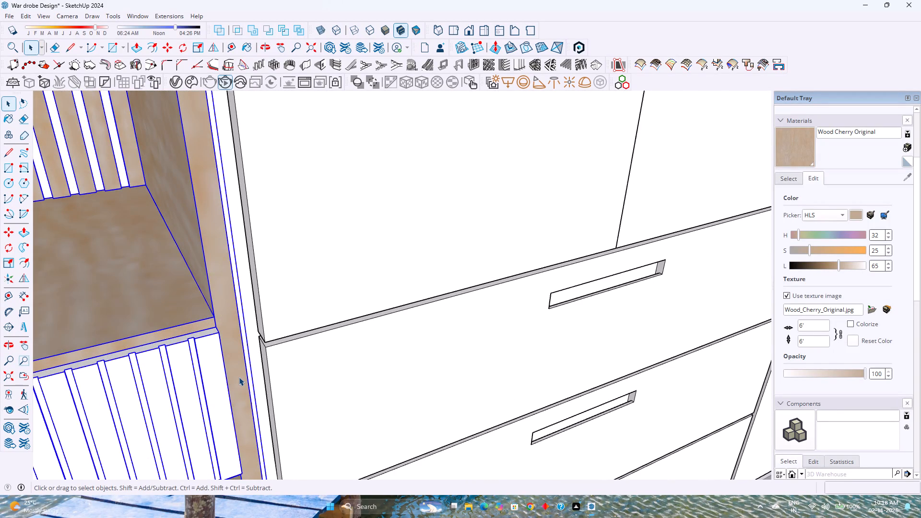
double_click(239, 377)
scroll(215, 324, up, 3)
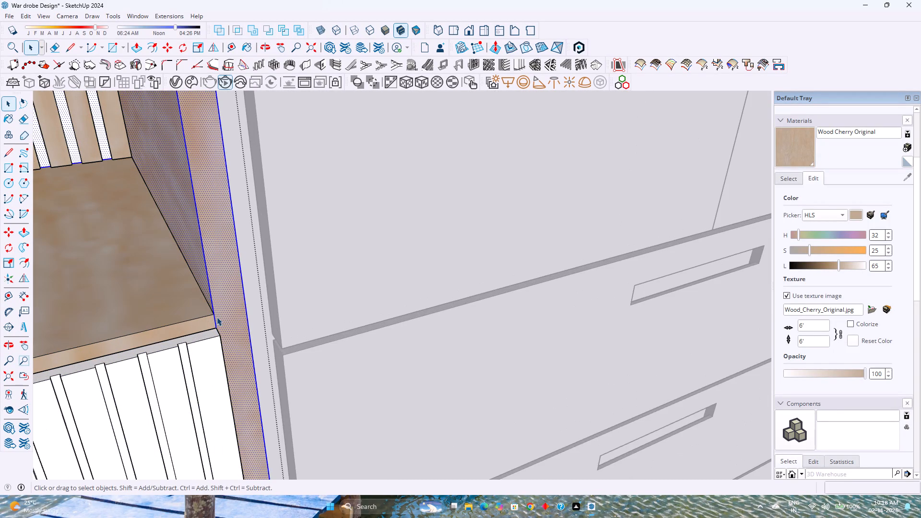
scroll(221, 315, down, 9)
key(p)
click(224, 314)
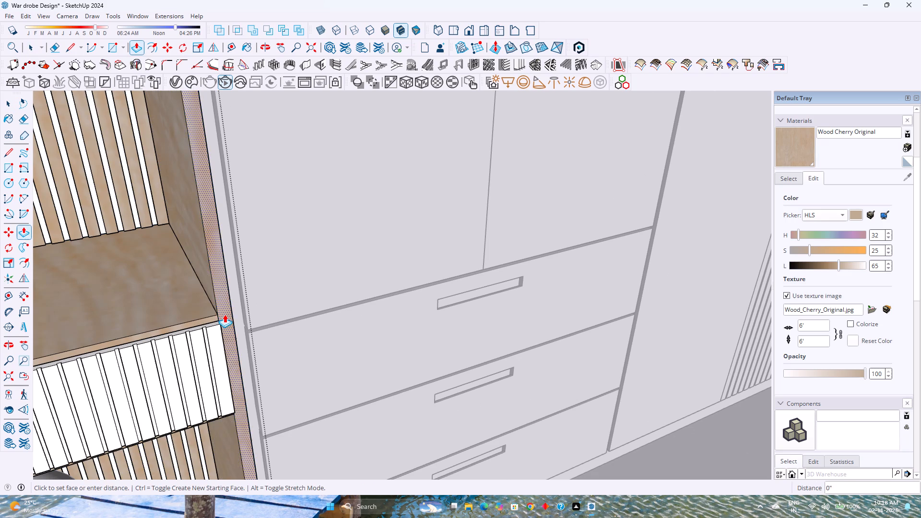
click(251, 317)
scroll(240, 324, down, 7)
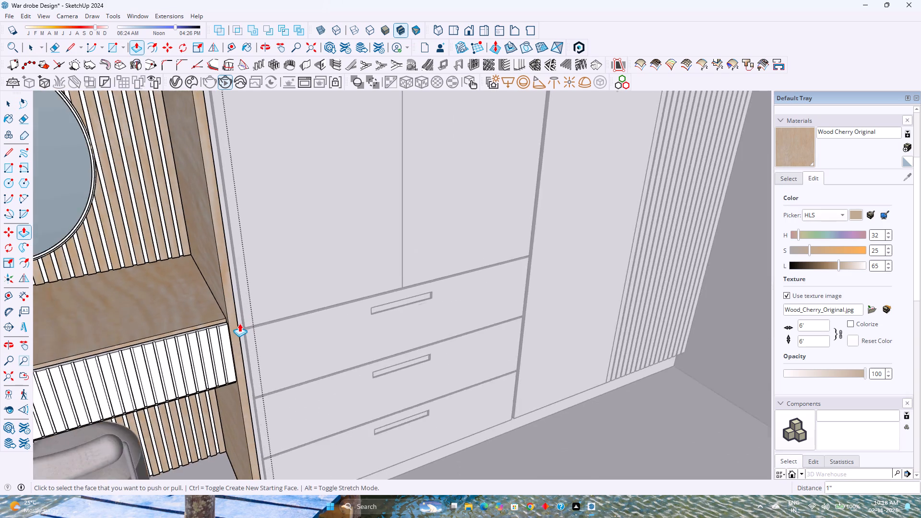
Move the overhead cabinet's glass door front 1" forward to the frame's new front face and close the group.
scroll(239, 323, down, 8)
shift+middle_drag(259, 332, 318, 458)
shift+middle_click(318, 458)
scroll(280, 226, up, 2)
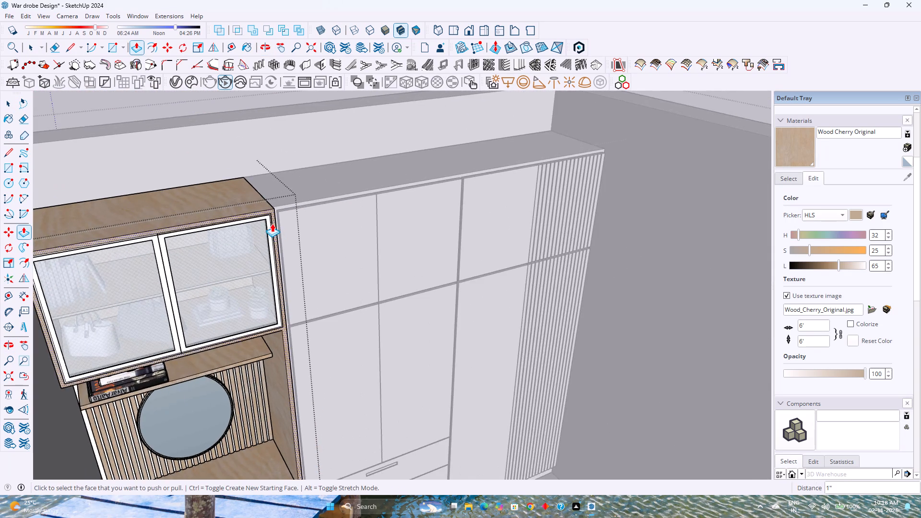
scroll(272, 224, up, 8)
middle_drag(271, 224, 331, 282)
key(space)
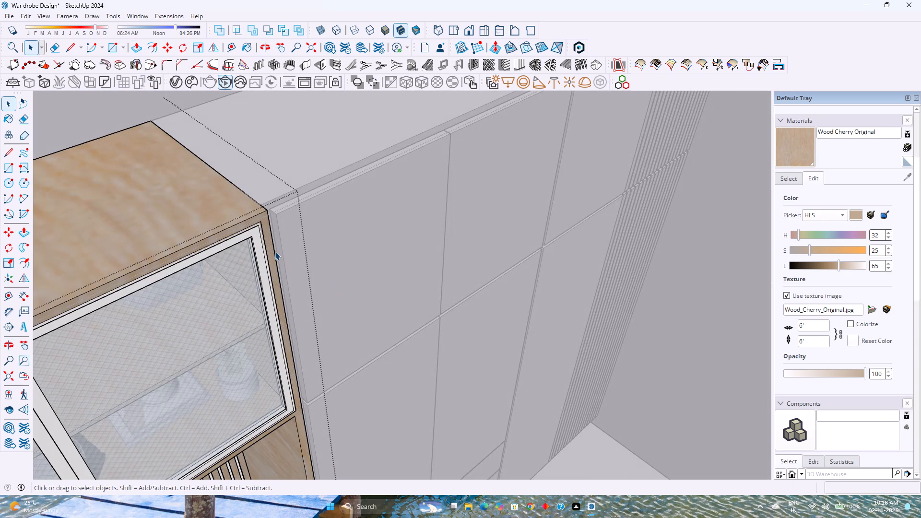
key(Escape)
click(260, 252)
scroll(257, 252, up, 4)
double_click(257, 252)
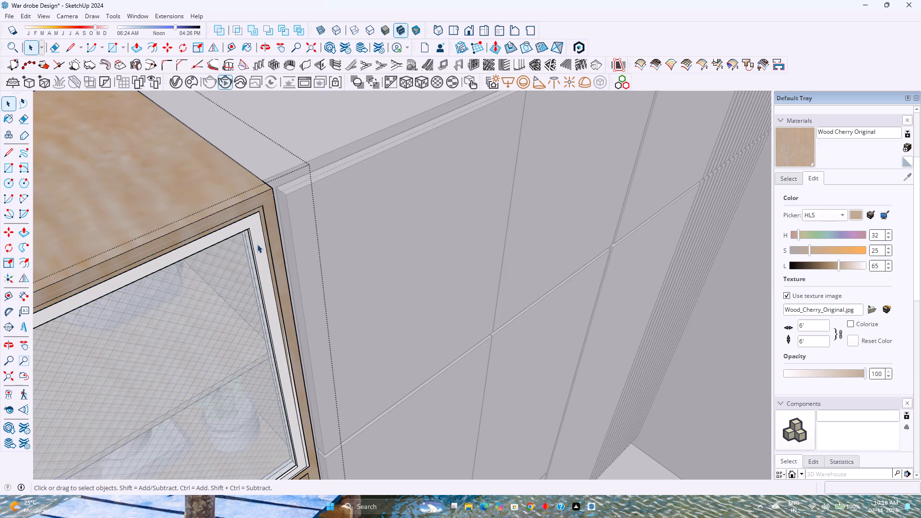
click(257, 241)
scroll(257, 241, up, 5)
middle_drag(255, 240, 349, 306)
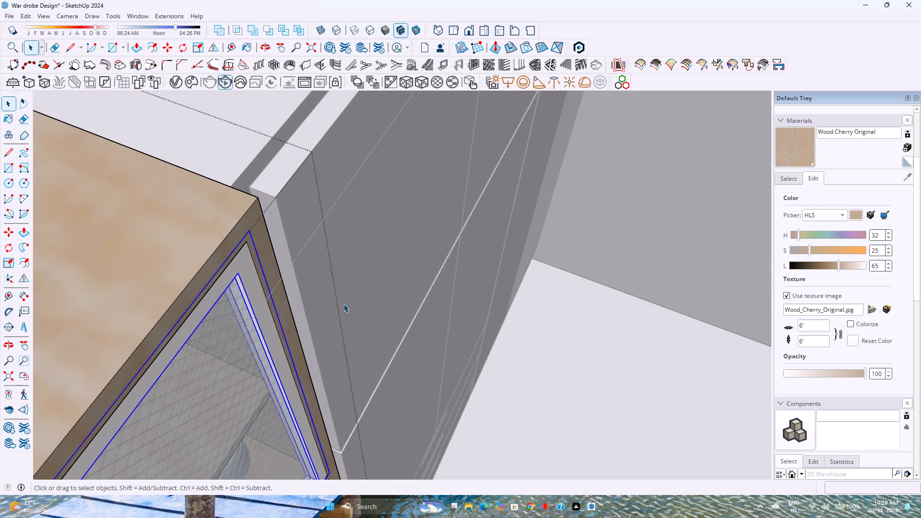
text(km)
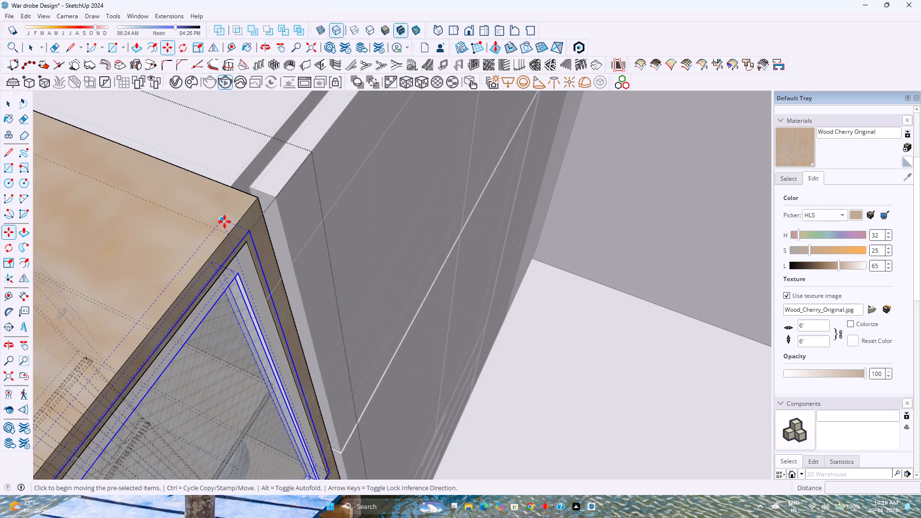
click(224, 222)
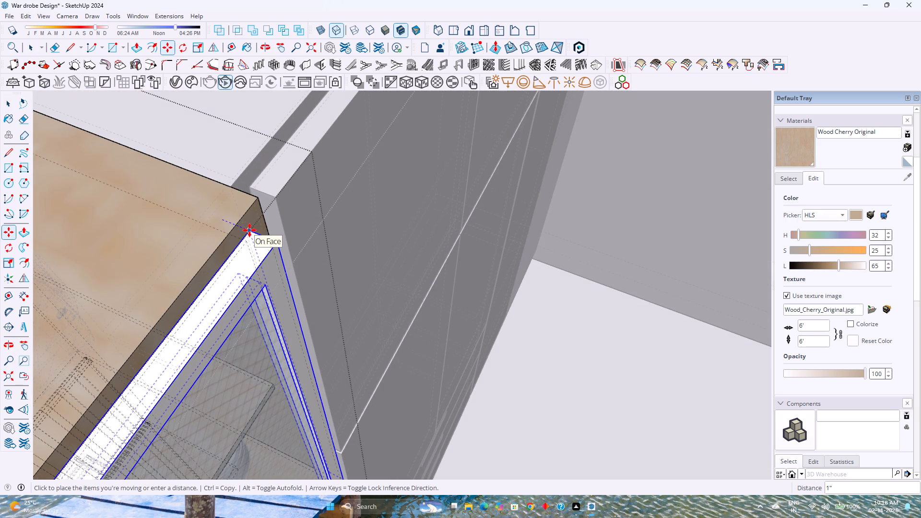
click(249, 230)
key(space)
key(Escape)
key(k)
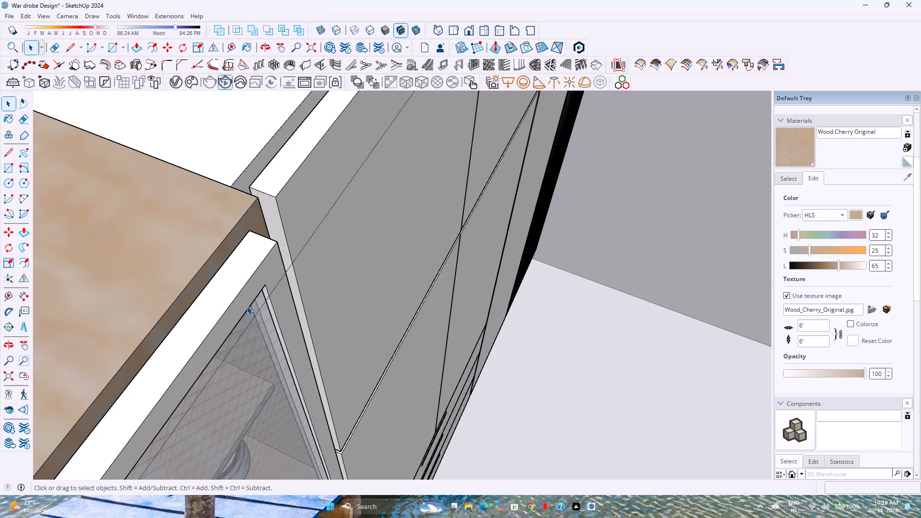
Save the wardrobe and dressing unit model.
scroll(250, 305, down, 3)
middle_drag(391, 401, 239, 315)
scroll(219, 300, down, 12)
shift+middle_drag(287, 319, 384, 393)
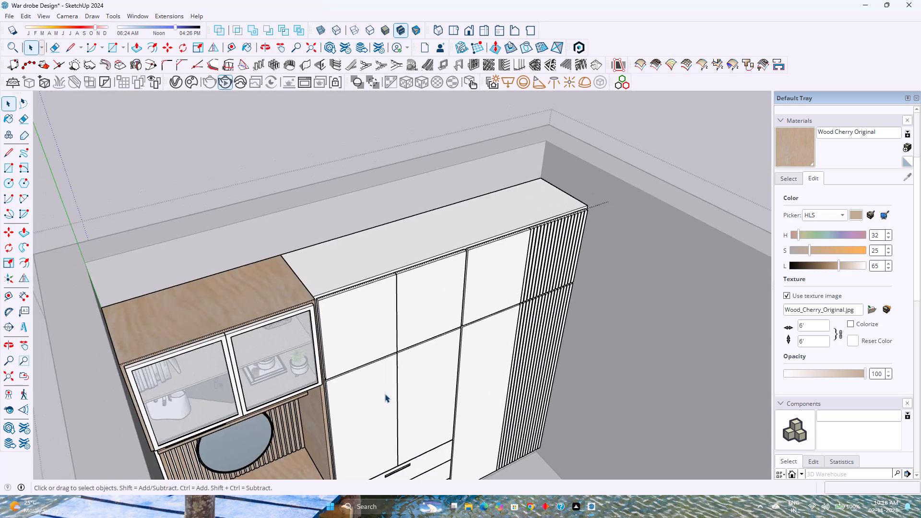
middle_drag(381, 393, 321, 340)
scroll(311, 310, down, 3)
key(ctrl+s)
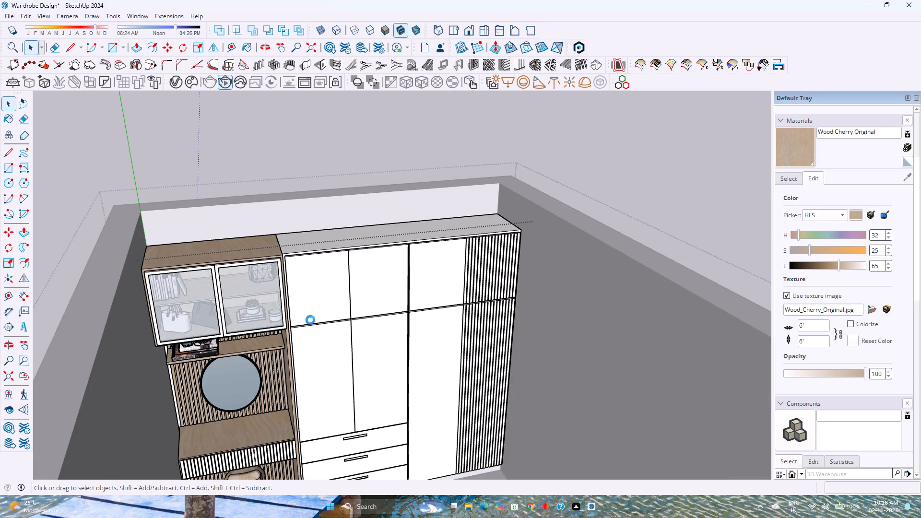
Open the dressing unit group, select the fluted drawer front below the mirror, and open the Asian Paints Chromatics material collection for it.
scroll(293, 350, up, 4)
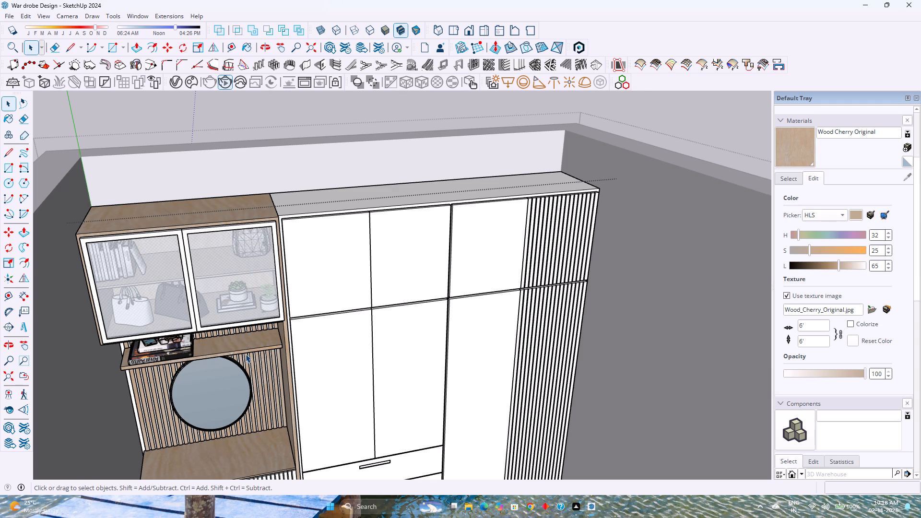
scroll(327, 358, down, 5)
middle_drag(349, 417, 311, 351)
scroll(315, 350, down, 4)
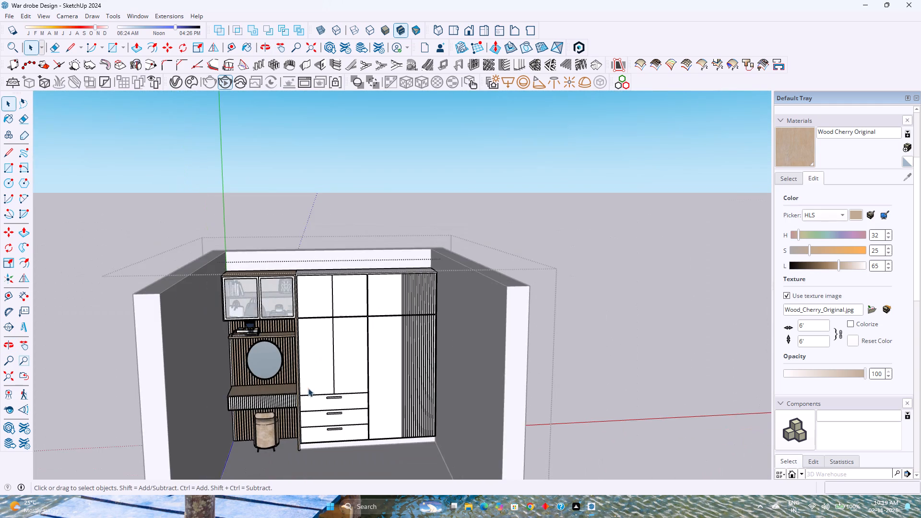
scroll(300, 409, up, 3)
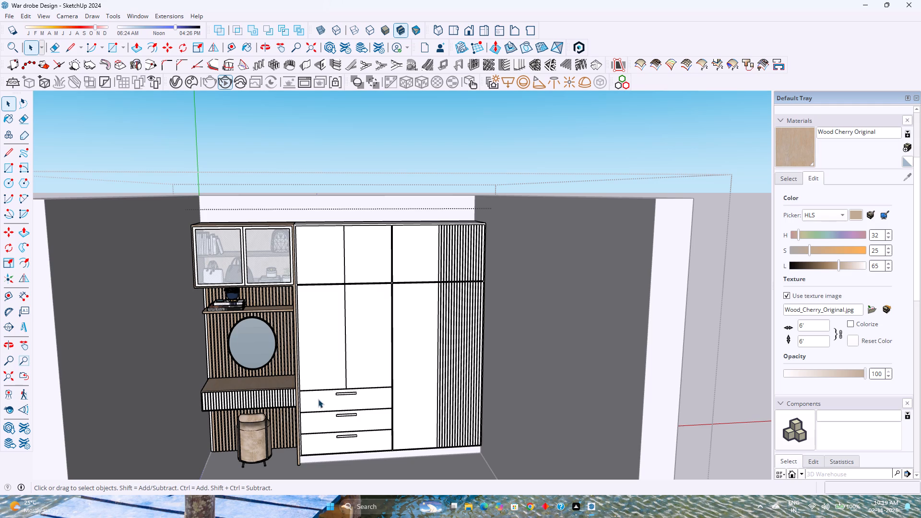
scroll(204, 431, down, 2)
scroll(258, 444, up, 1)
middle_drag(258, 444, 260, 408)
scroll(263, 407, up, 10)
double_click(267, 407)
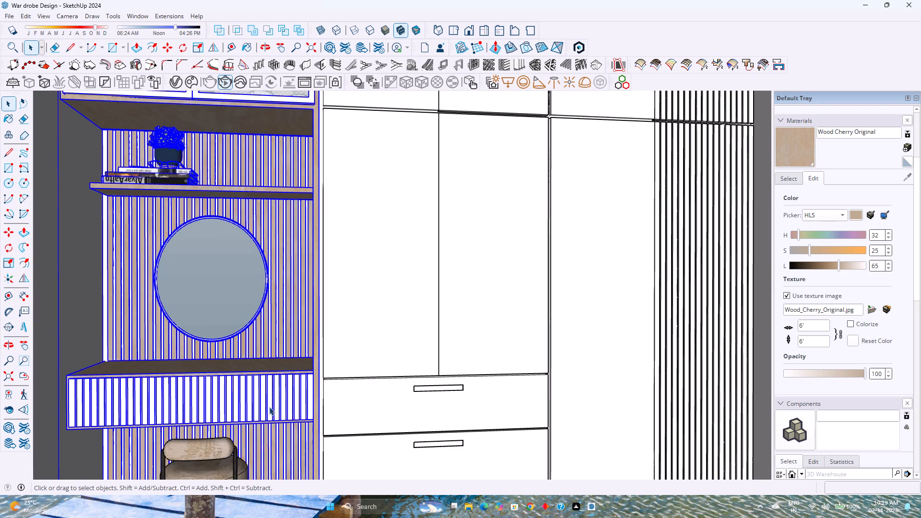
scroll(269, 407, up, 3)
double_click(269, 407)
scroll(270, 407, down, 5)
click(270, 407)
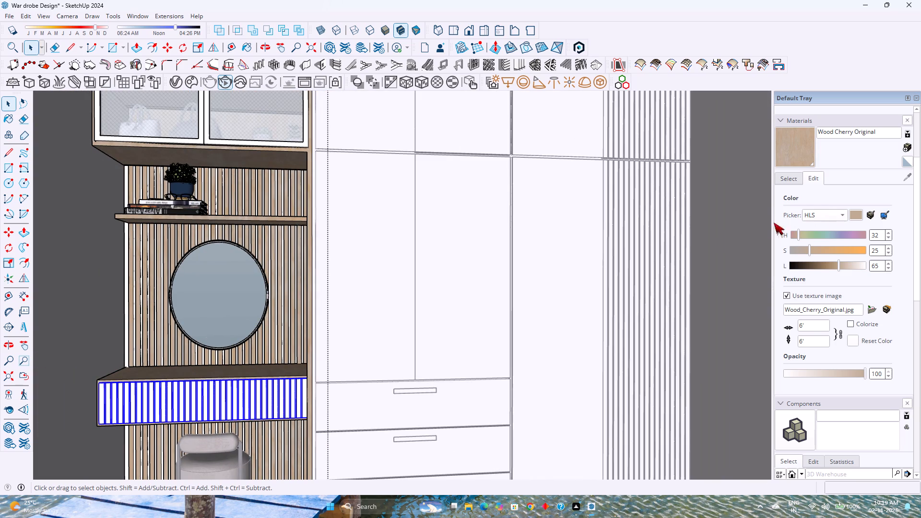
click(796, 179)
click(835, 188)
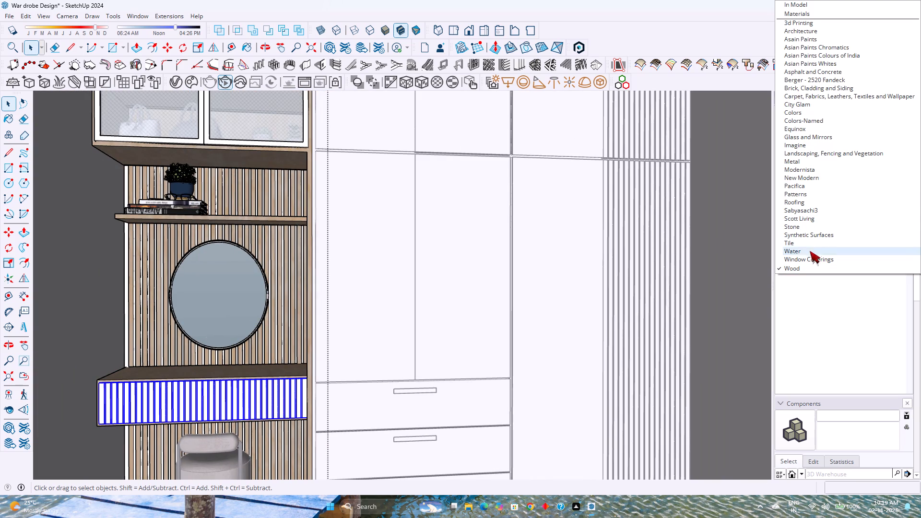
click(811, 49)
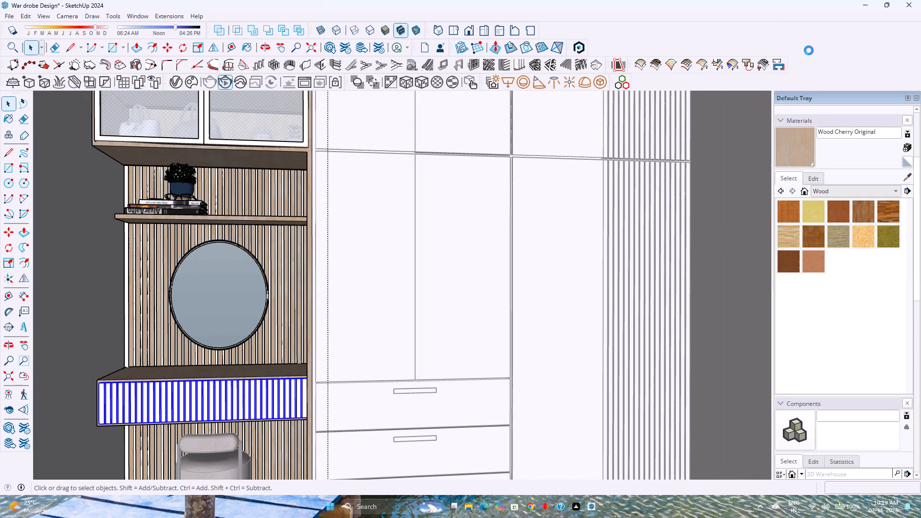
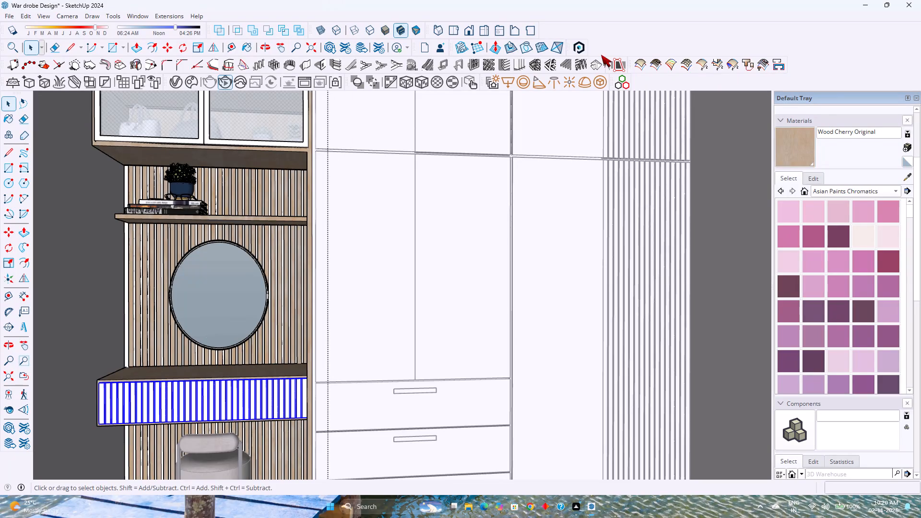
Paint the fluted drawer front of the dressing table with 0209 AP 9428 SKY PINK and leave its group.
scroll(476, 177, down, 4)
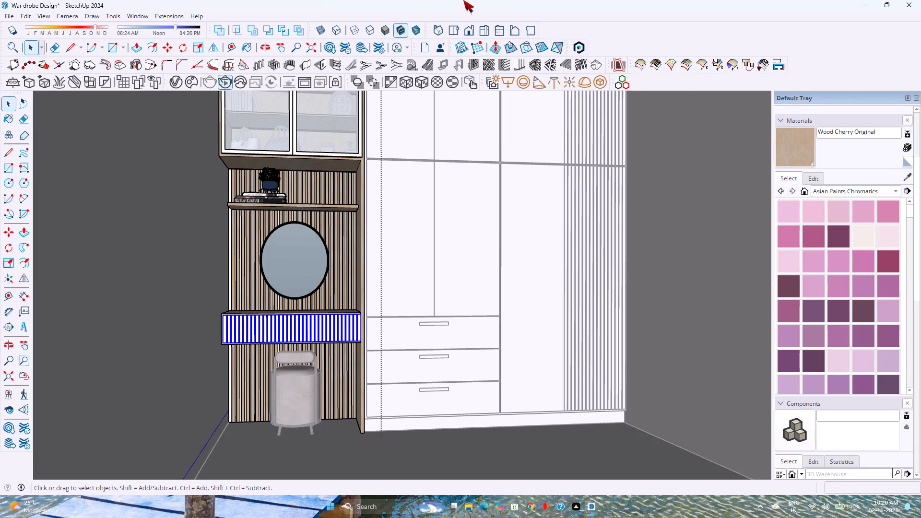
click(862, 238)
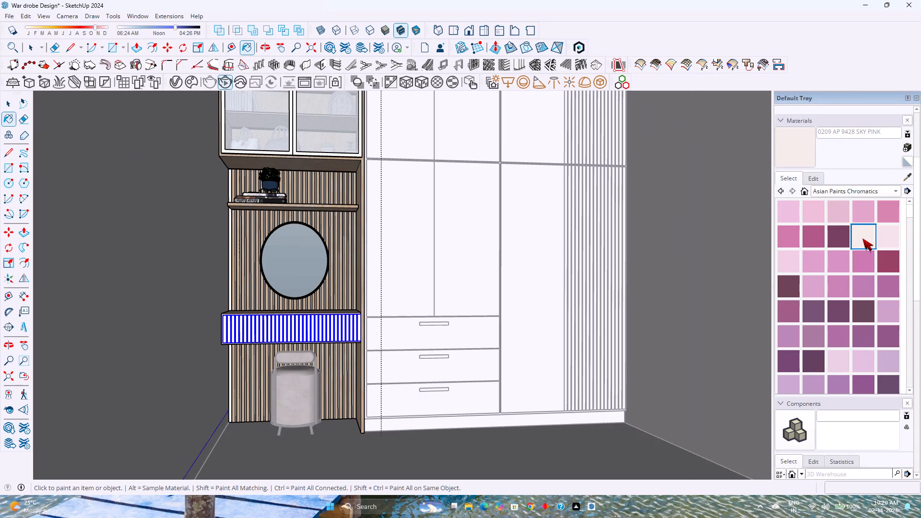
click(260, 327)
scroll(318, 334, up, 4)
key(Escape)
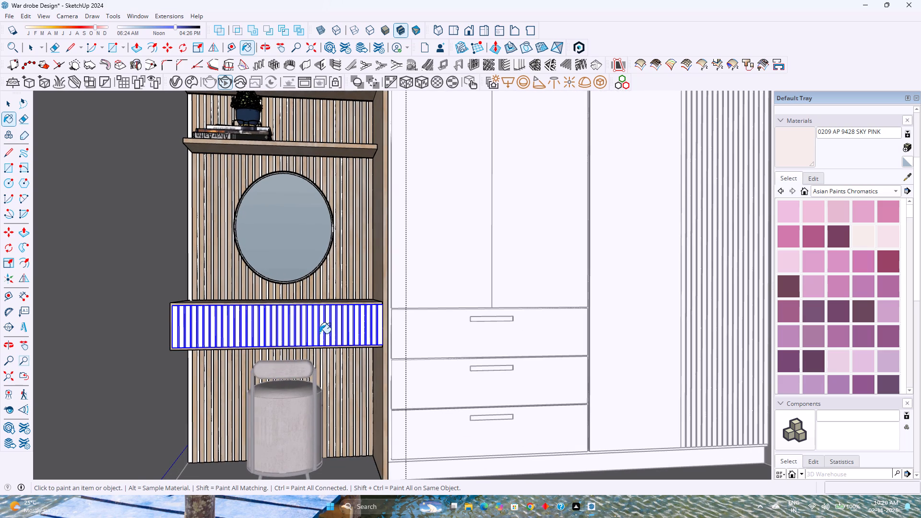
key(space)
click(346, 335)
key(Escape)
key(Escape)
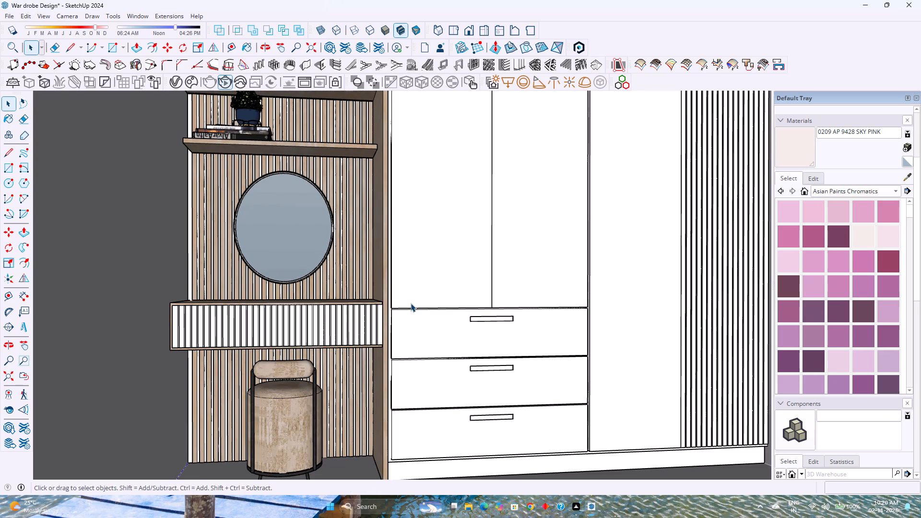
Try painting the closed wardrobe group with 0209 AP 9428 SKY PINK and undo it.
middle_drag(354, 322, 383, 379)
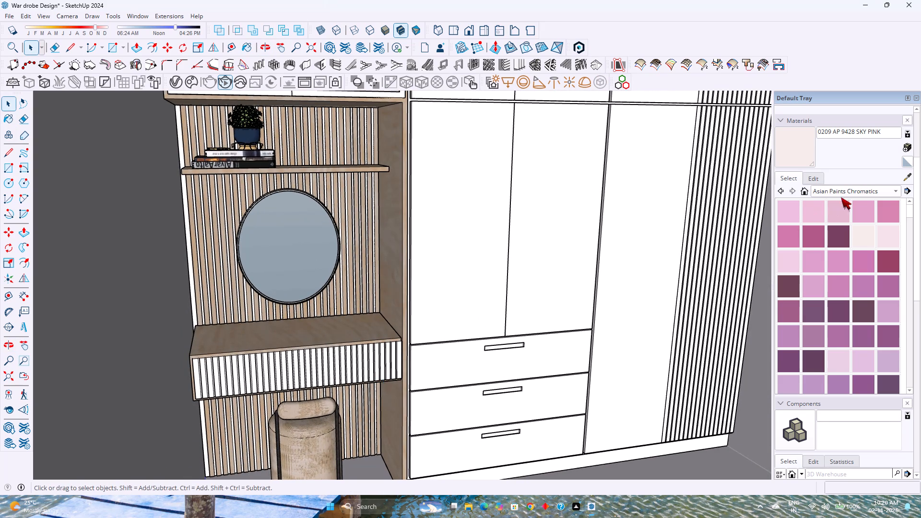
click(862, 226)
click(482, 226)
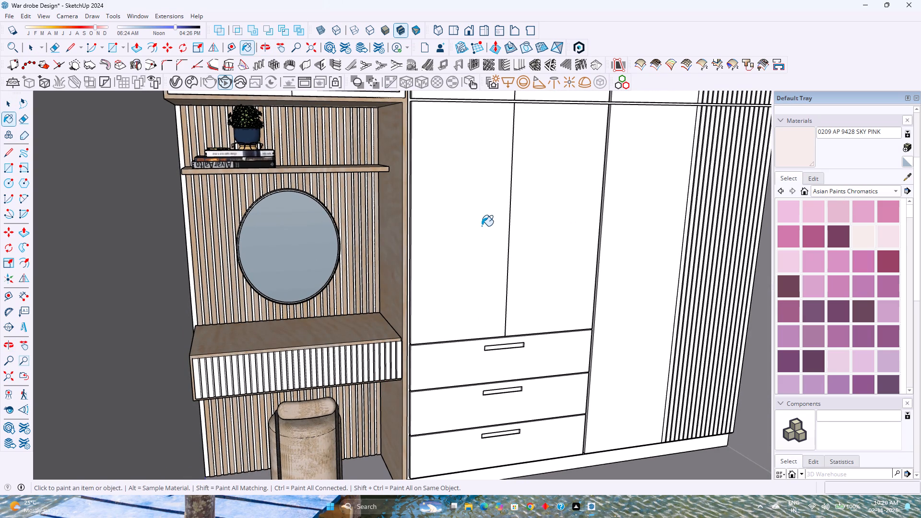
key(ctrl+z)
Open the wardrobe group and paint its upper row of doors with 0209 AP 9428 SKY PINK.
key(space)
double_click(482, 226)
scroll(482, 226, up, 1)
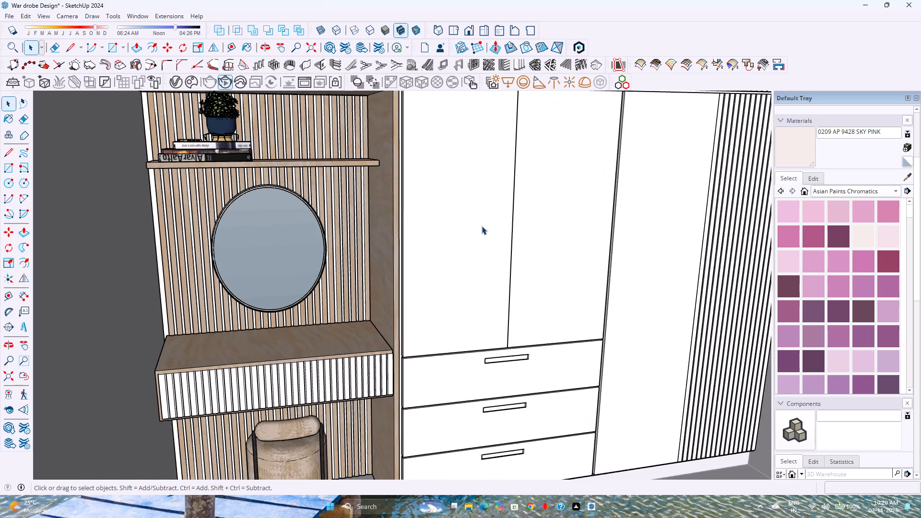
scroll(482, 226, up, 1)
click(482, 226)
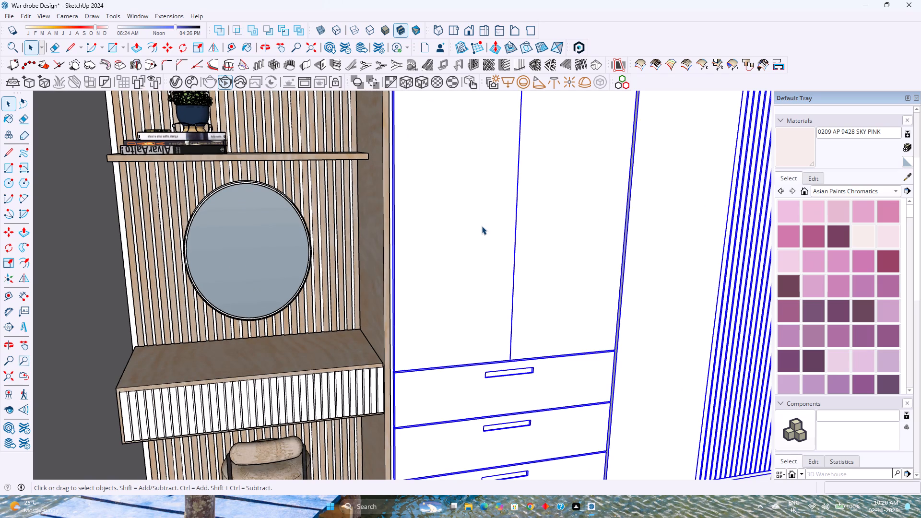
scroll(482, 226, down, 9)
shift+middle_drag(482, 225, 379, 322)
middle_drag(390, 263, 378, 306)
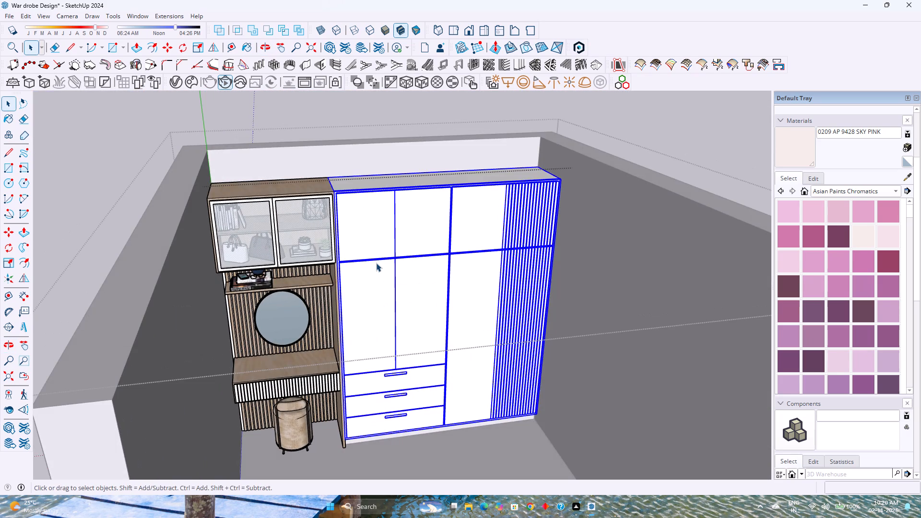
double_click(376, 263)
scroll(376, 260, up, 4)
click(367, 245)
scroll(366, 241, up, 4)
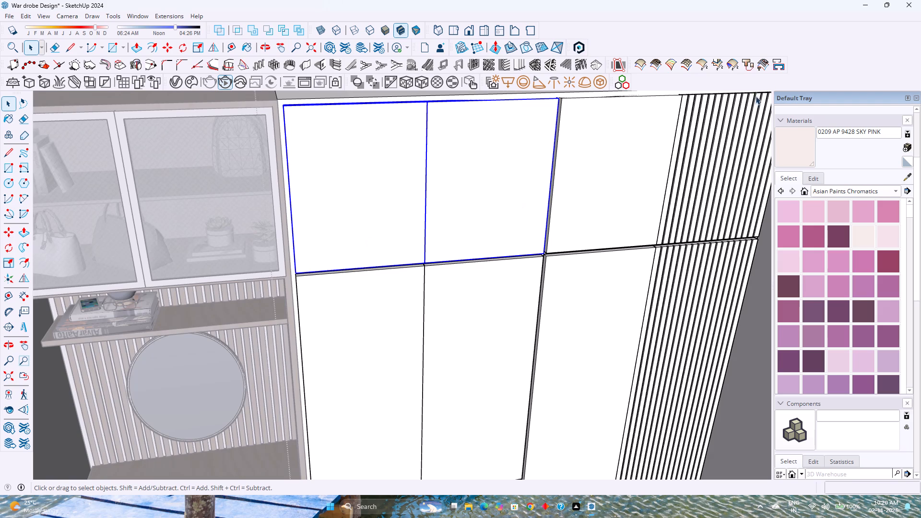
click(786, 139)
click(348, 171)
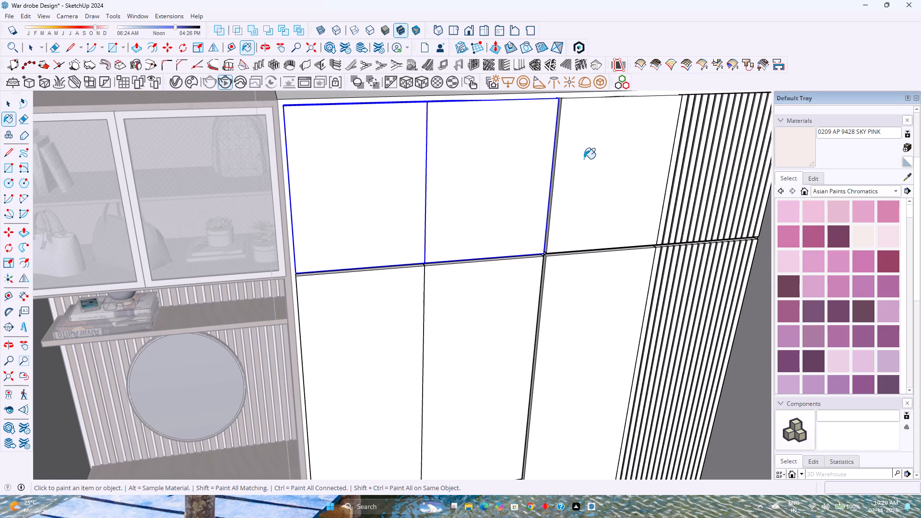
click(584, 159)
scroll(684, 173, down, 3)
Paint the wardrobe's lower doors and its three drawer fronts with 0209 AP 9428 SKY PINK.
middle_drag(684, 173, 530, 265)
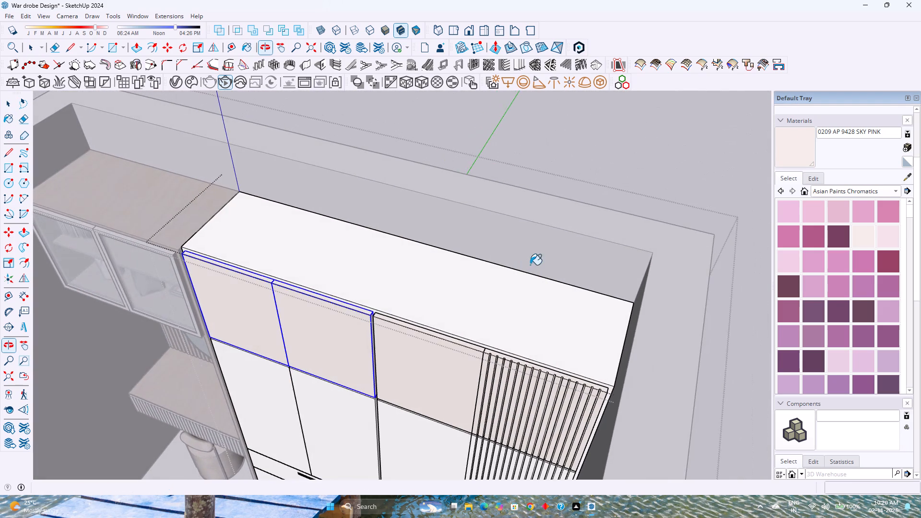
click(346, 417)
click(401, 438)
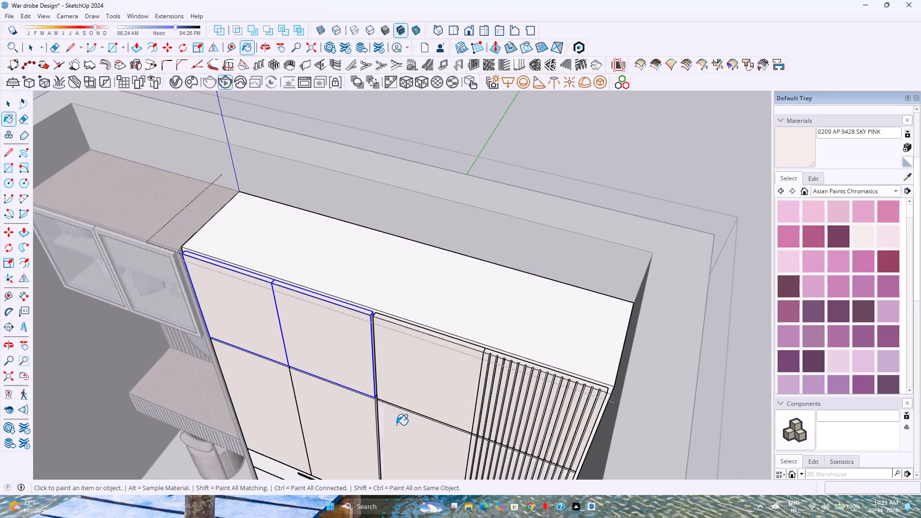
shift+middle_drag(383, 397, 384, 251)
shift+middle_drag(377, 393, 422, 347)
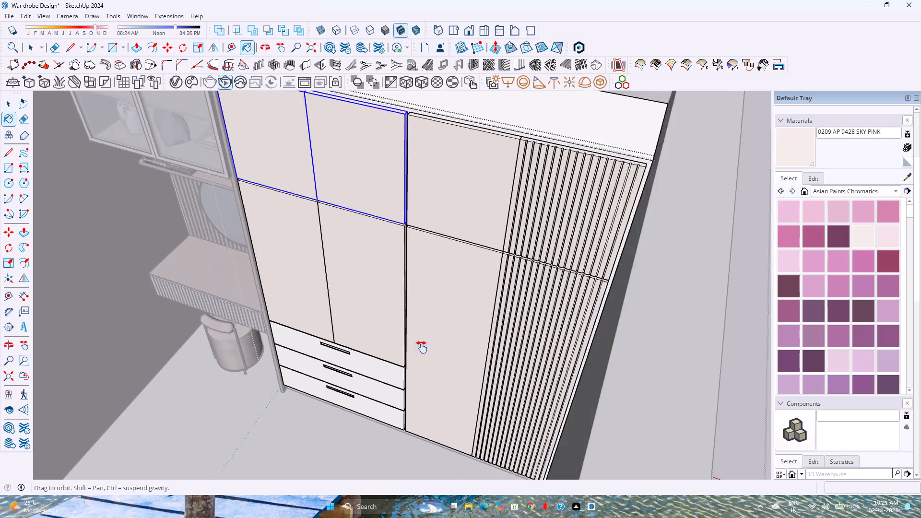
shift+middle_drag(422, 347, 450, 319)
scroll(408, 355, up, 2)
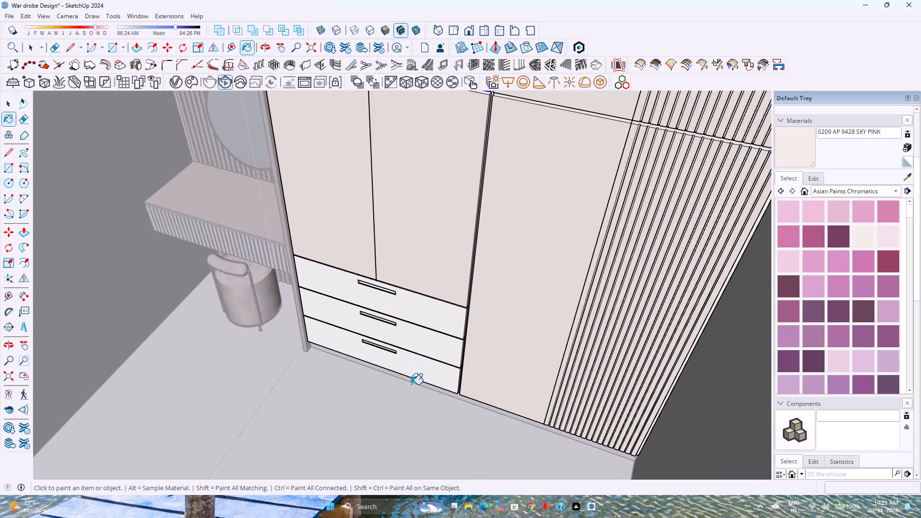
click(424, 372)
click(433, 349)
click(447, 325)
Examine the painted wardrobe doors and drawers from several angles to judge the colour.
shift+middle_drag(429, 306, 387, 400)
middle_drag(346, 387, 366, 377)
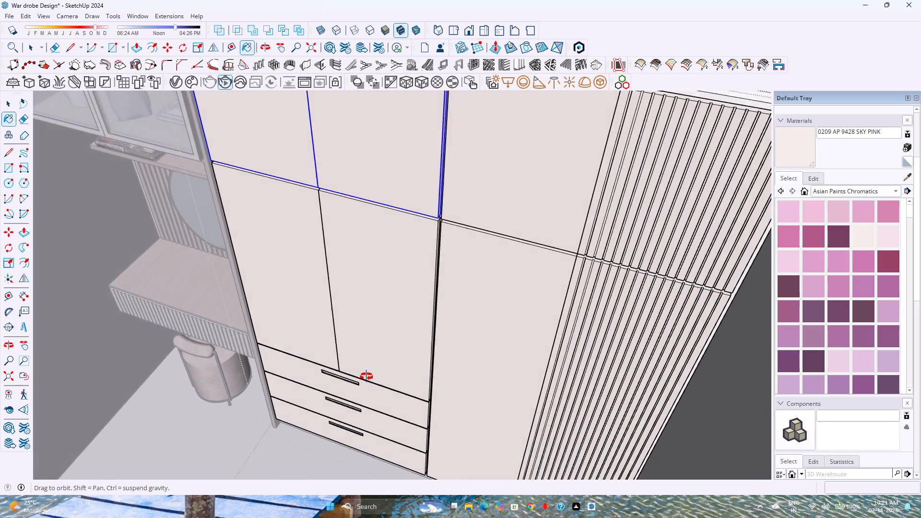
middle_drag(366, 377, 501, 306)
scroll(408, 310, up, 5)
shift+middle_drag(408, 311, 312, 407)
scroll(403, 330, down, 1)
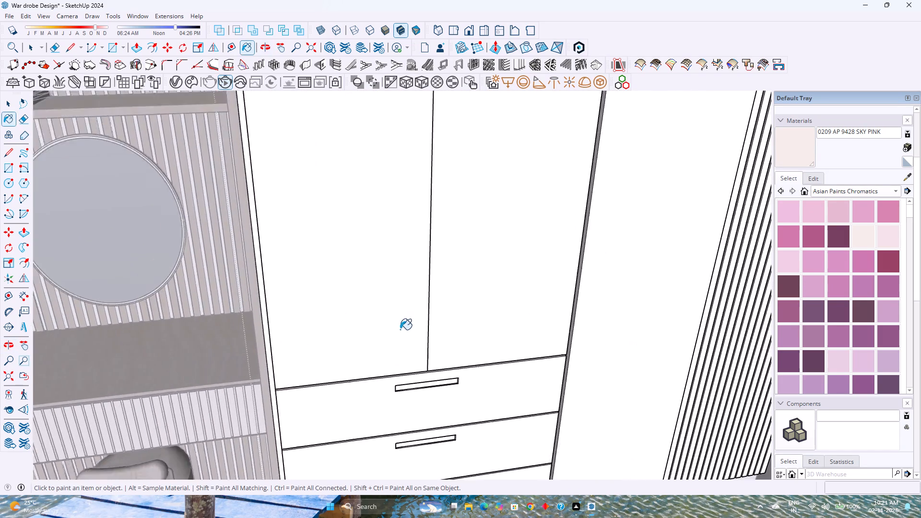
scroll(400, 330, down, 2)
middle_drag(420, 323, 323, 367)
scroll(341, 354, down, 3)
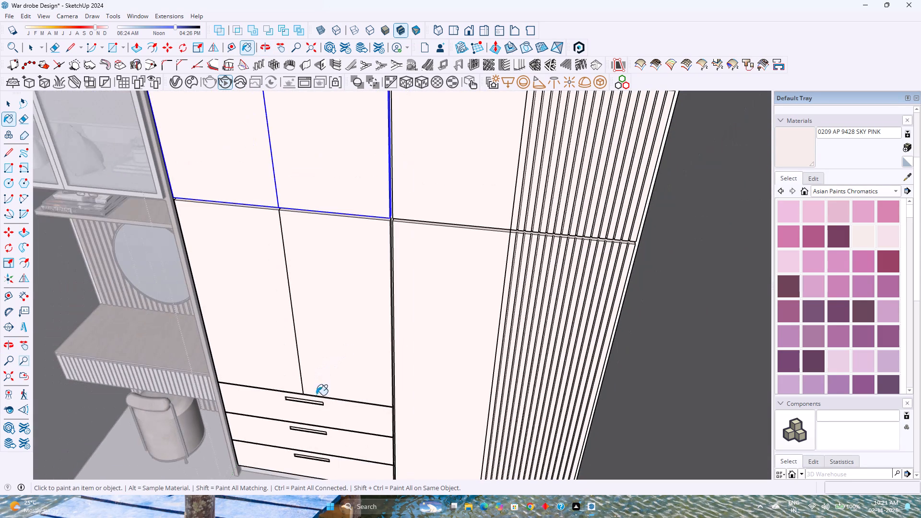
scroll(446, 269, down, 4)
shift+middle_drag(446, 243, 462, 365)
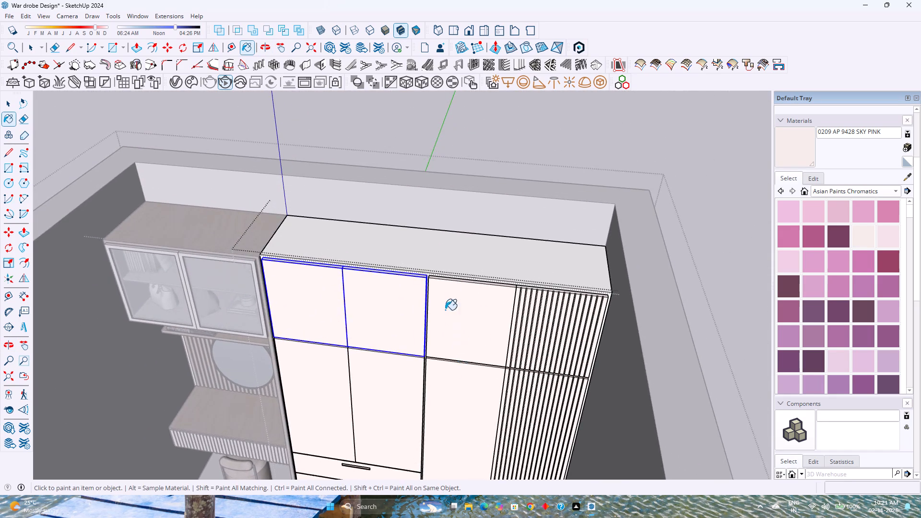
scroll(457, 280, up, 9)
scroll(412, 272, down, 5)
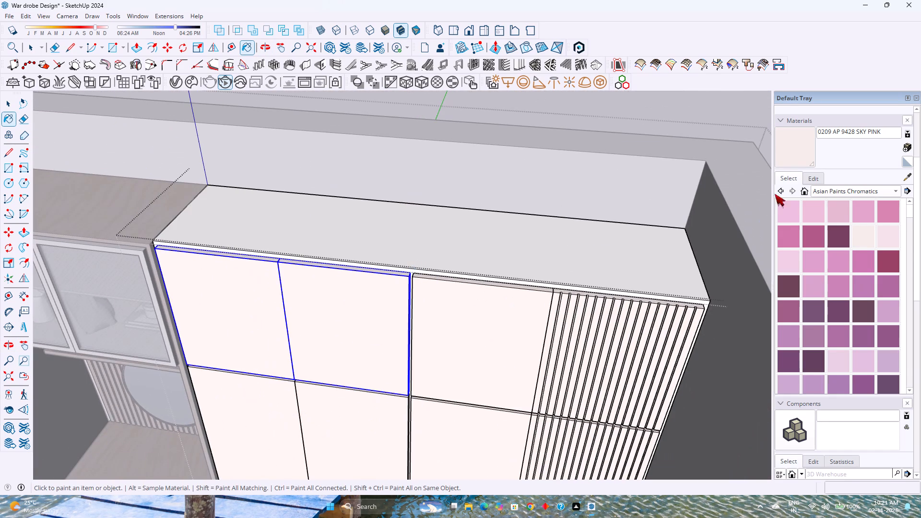
Edit the SKY PINK material's HLS colour, setting saturation to 11 and lightness to 96.
click(807, 179)
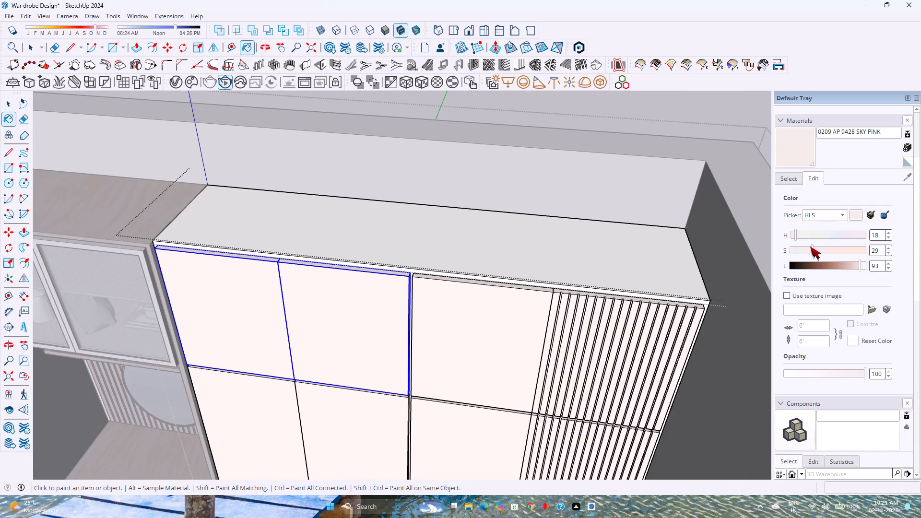
scroll(811, 247, down, 3)
scroll(811, 247, up, 3)
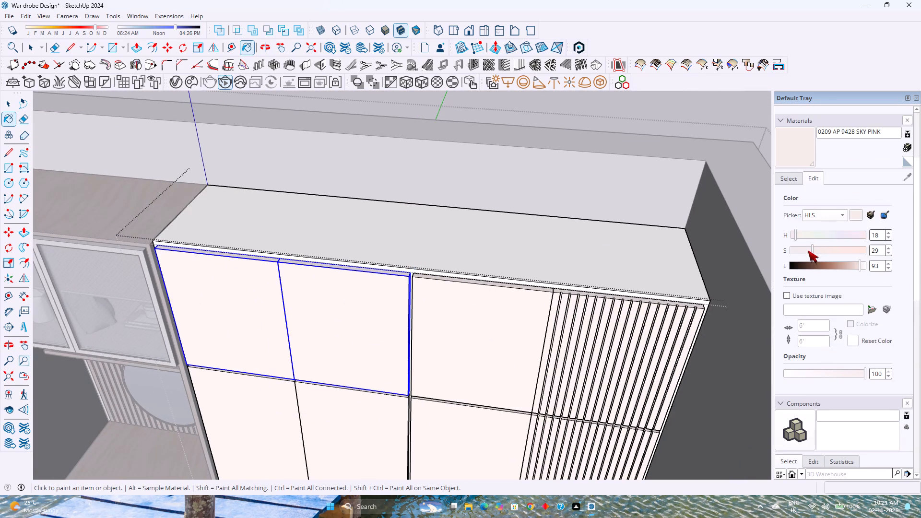
click(808, 250)
scroll(807, 249, down, 4)
scroll(860, 263, up, 1)
Reapply the adjusted SKY PINK to the wardrobe's upper double doors above the drawers and exit the group.
middle_drag(538, 284, 319, 343)
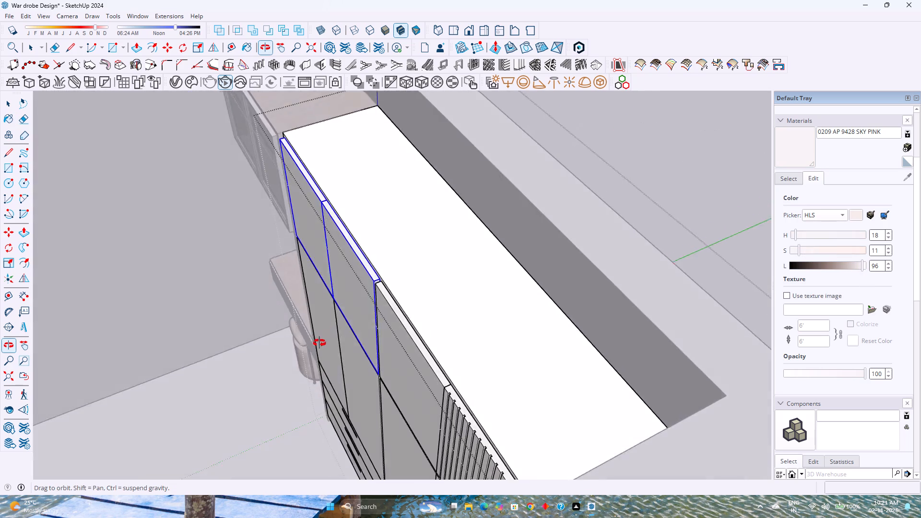
middle_drag(319, 343, 539, 315)
middle_click(539, 315)
scroll(540, 314, down, 3)
middle_drag(377, 353, 454, 289)
shift+middle_click(454, 289)
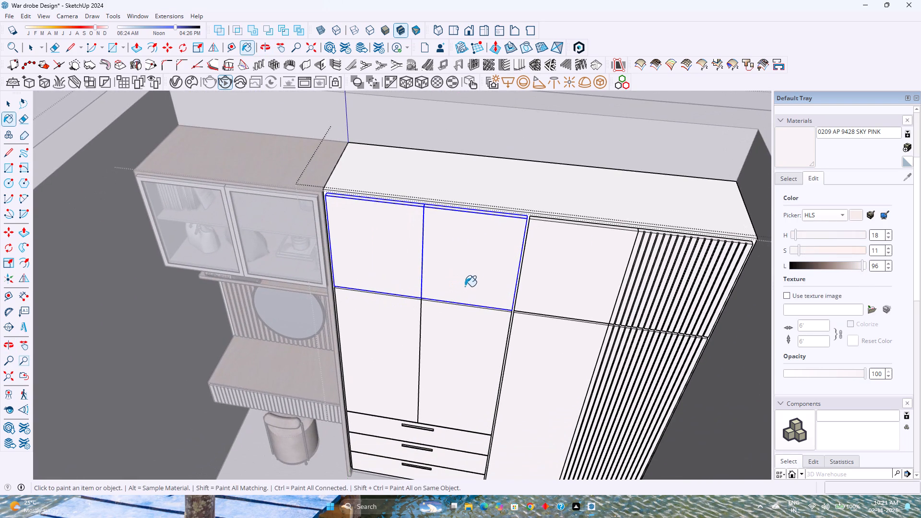
click(469, 284)
key(space)
key(Escape)
Open the wardrobe's top drawer below the double doors for editing and select the back face of its handle recess.
scroll(462, 286, down, 5)
middle_drag(429, 387, 467, 331)
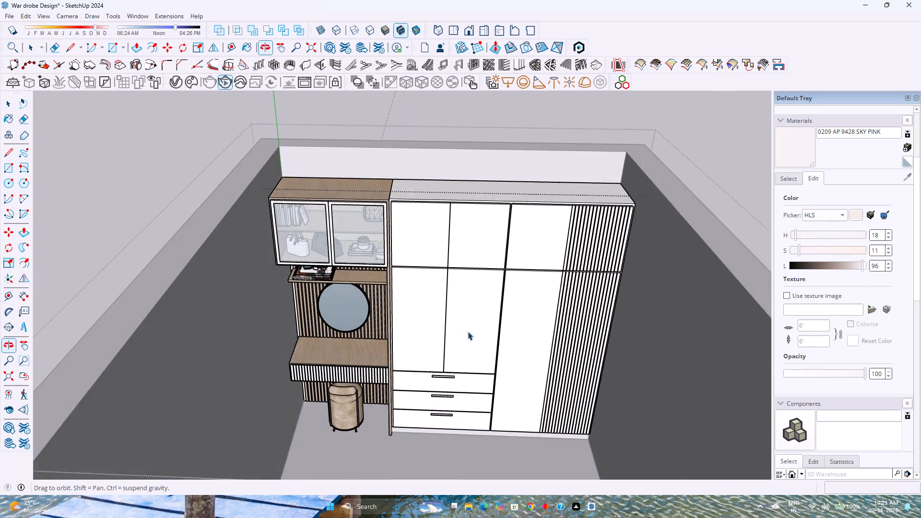
scroll(461, 387, up, 9)
double_click(441, 375)
scroll(440, 373, up, 5)
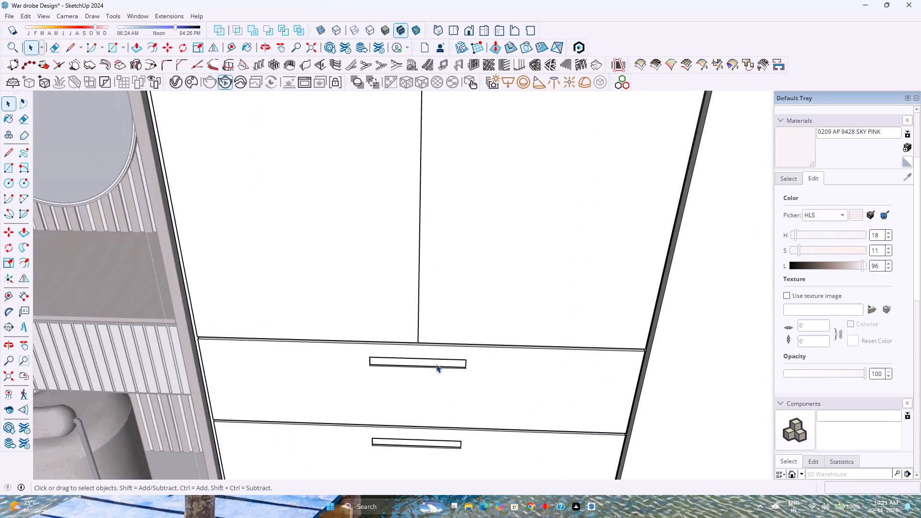
scroll(436, 364, up, 2)
double_click(436, 364)
scroll(436, 364, up, 4)
click(437, 362)
scroll(439, 361, up, 4)
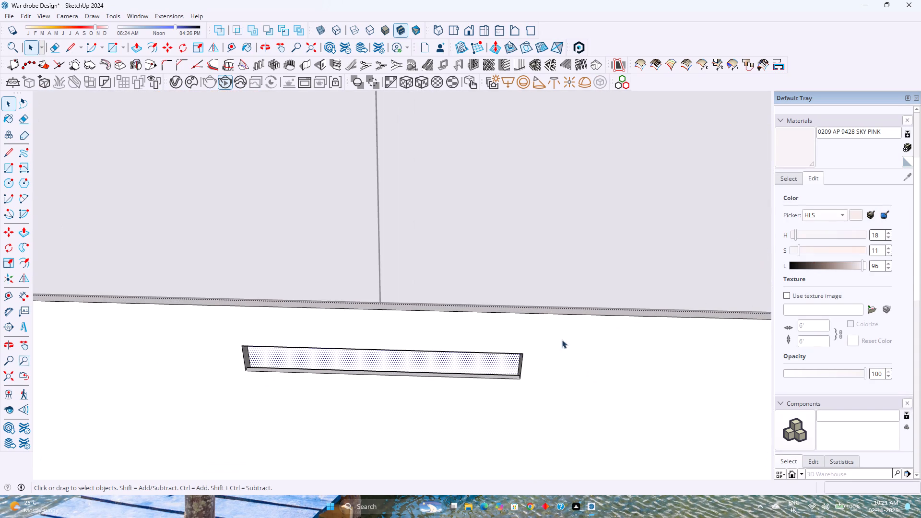
Browse the Asian Paints Chromatics collection for a dark colour suited to the drawer handle.
click(797, 176)
scroll(787, 327, down, 13)
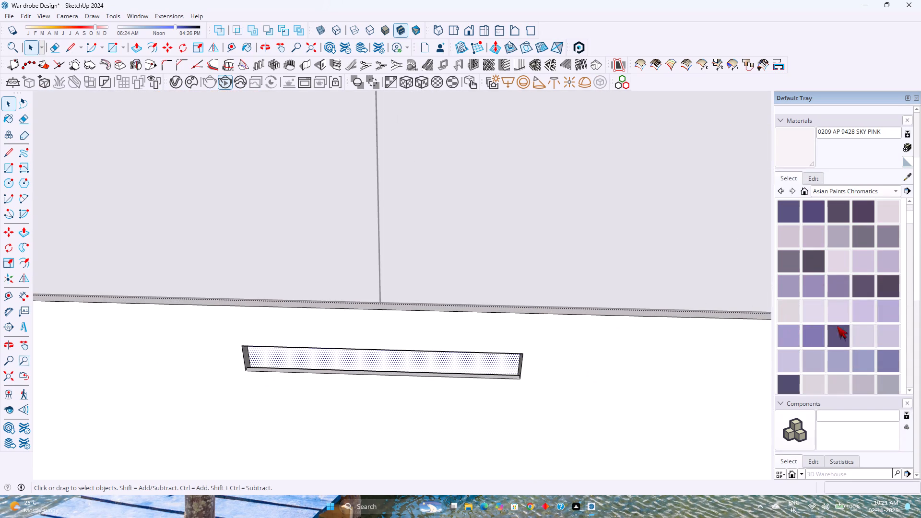
click(861, 216)
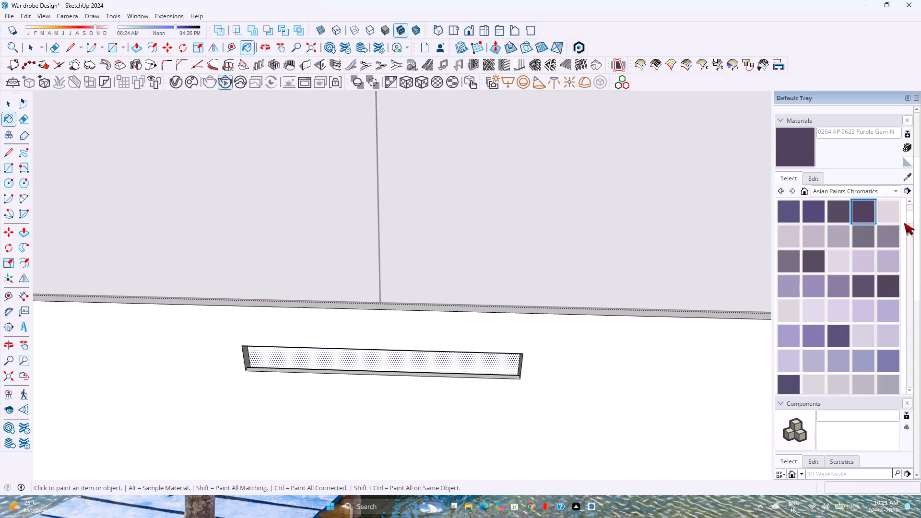
drag(909, 217, 906, 363)
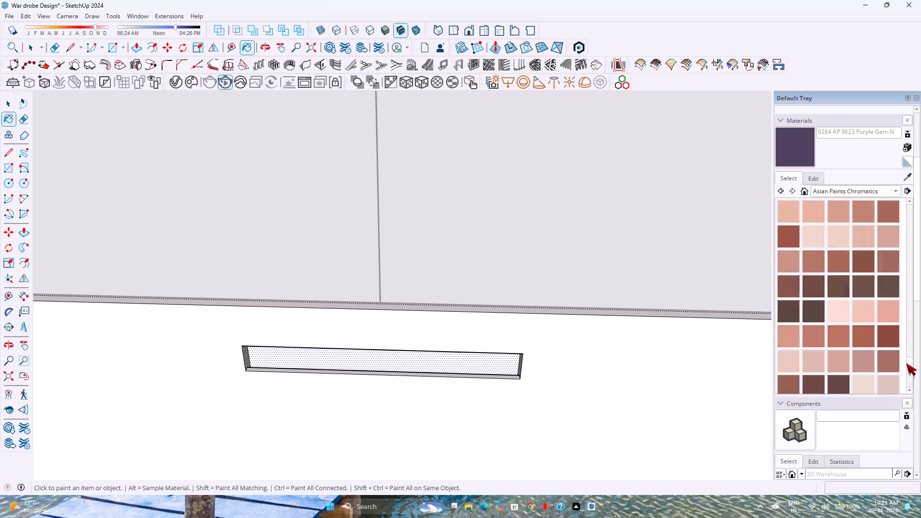
drag(906, 363, 909, 333)
scroll(836, 349, down, 1)
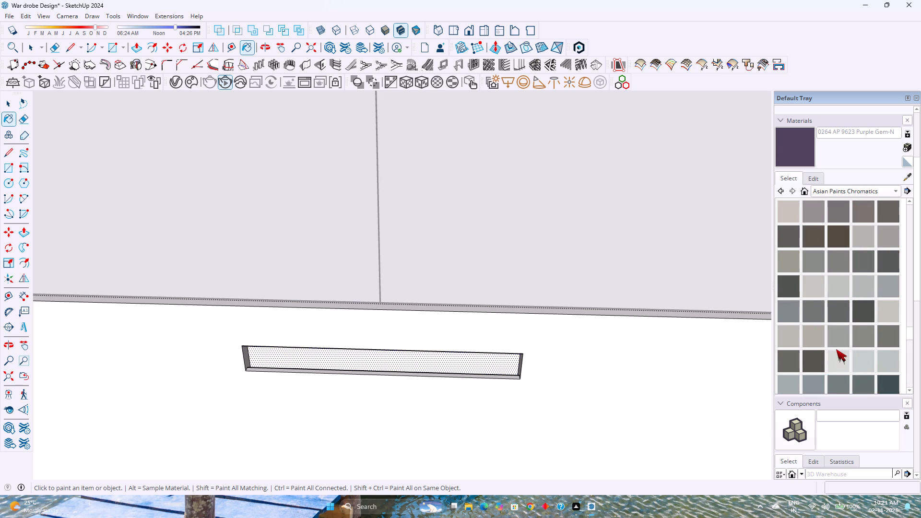
scroll(836, 349, down, 8)
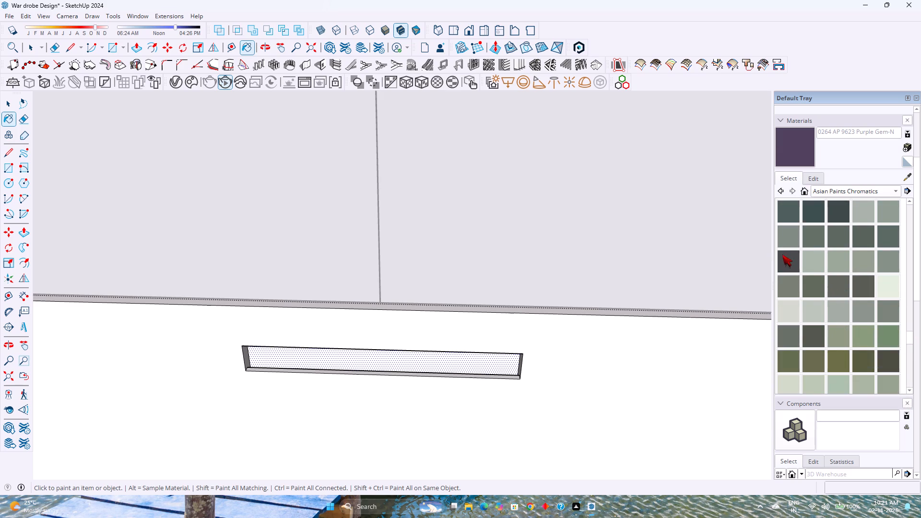
scroll(802, 254, up, 19)
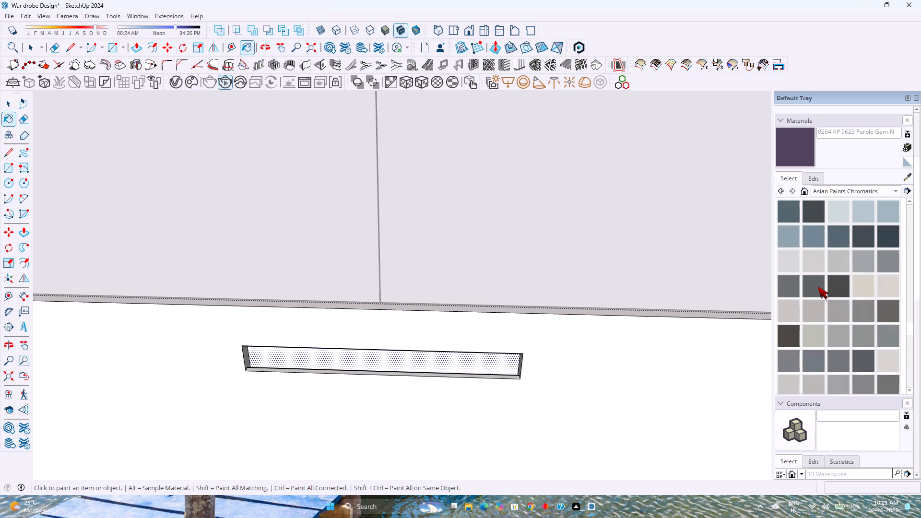
scroll(850, 283, up, 3)
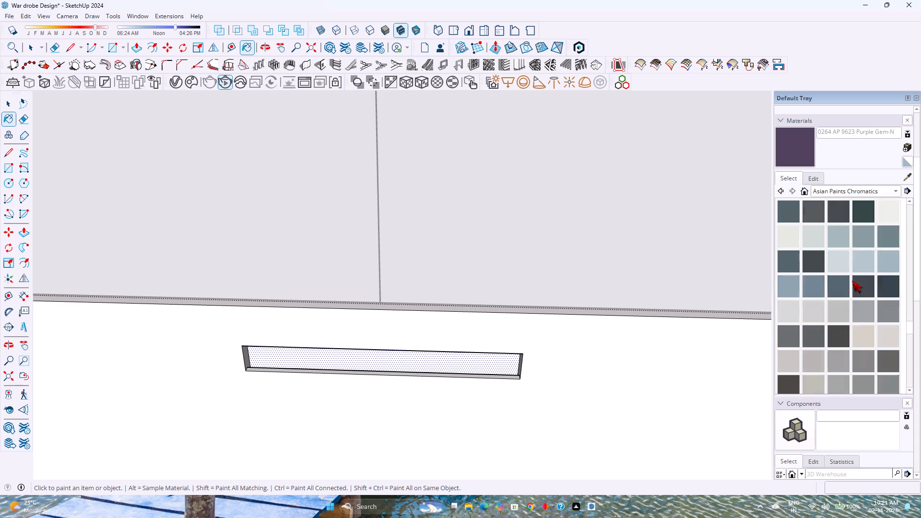
scroll(853, 281, up, 8)
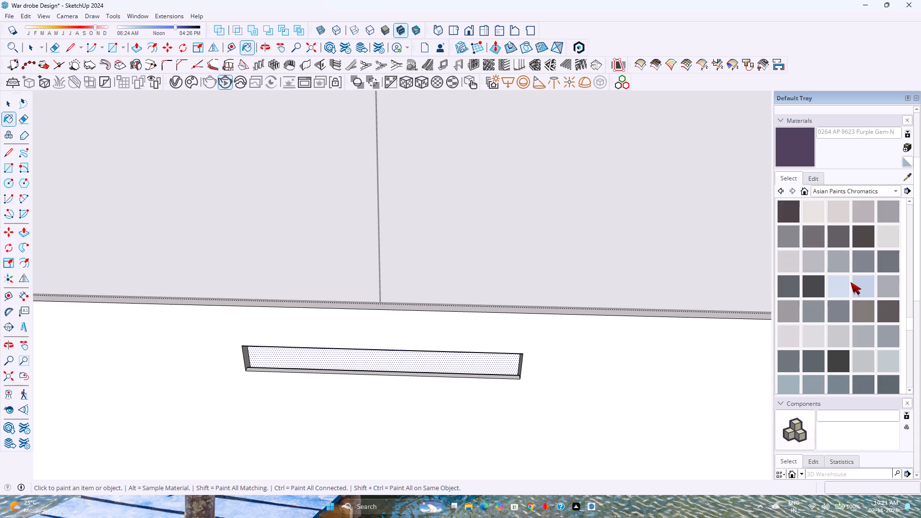
scroll(850, 282, up, 11)
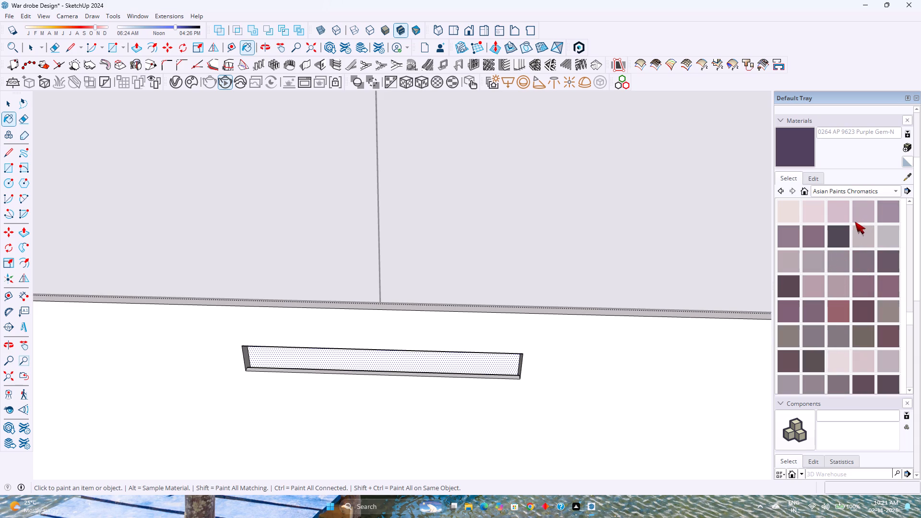
scroll(850, 304, up, 3)
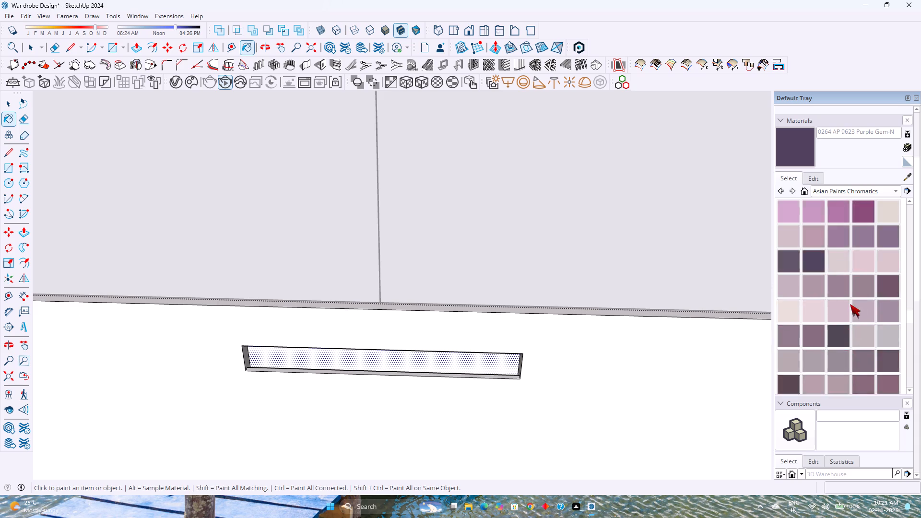
scroll(850, 304, up, 20)
scroll(850, 304, up, 6)
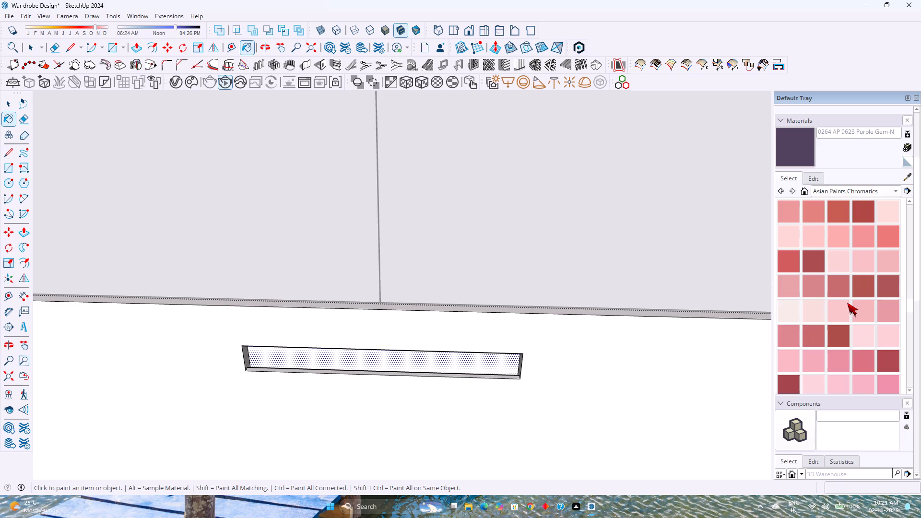
scroll(847, 303, up, 7)
scroll(847, 303, up, 15)
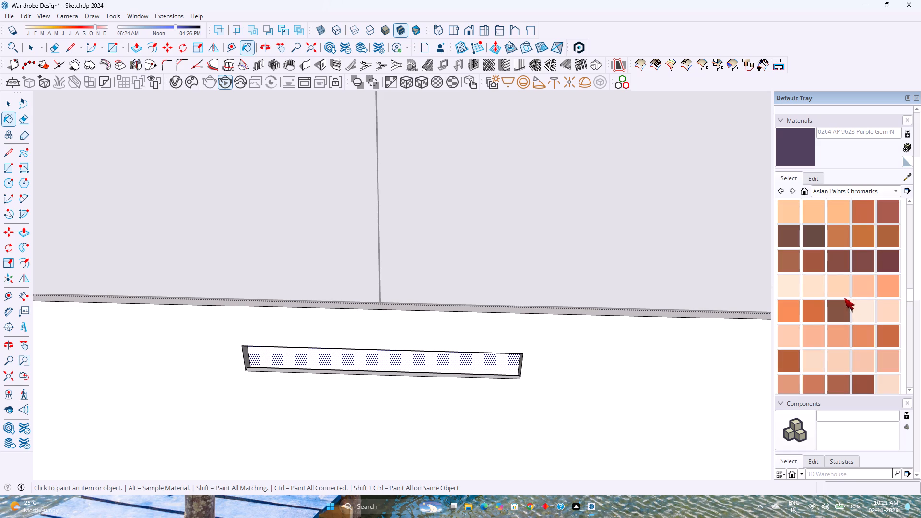
scroll(830, 279, down, 10)
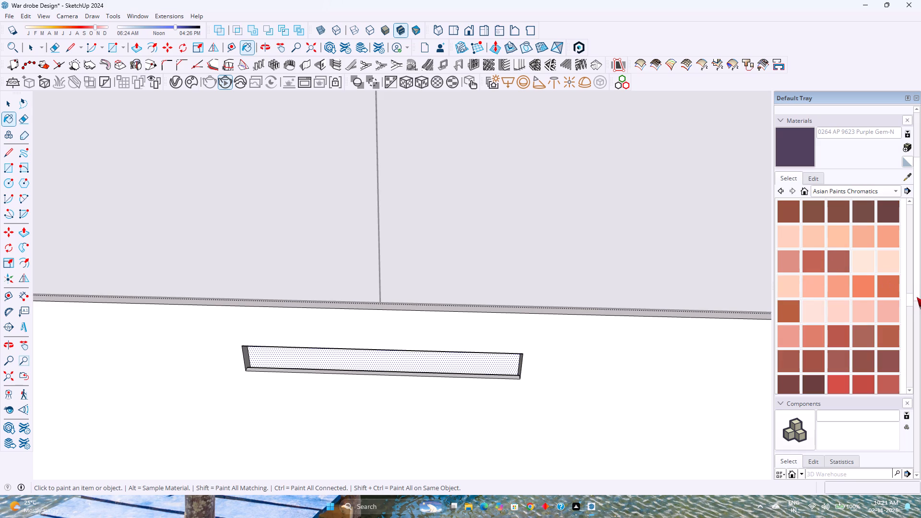
drag(912, 297, 914, 243)
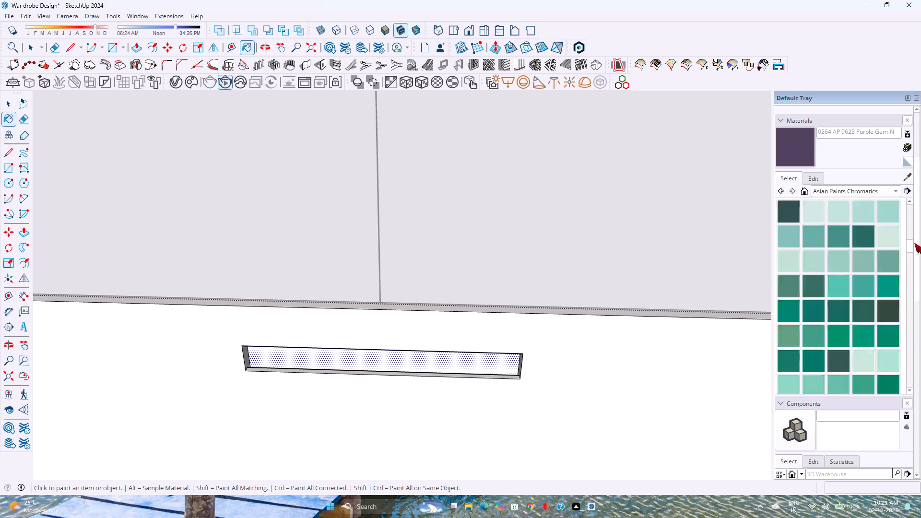
drag(914, 243, 905, 300)
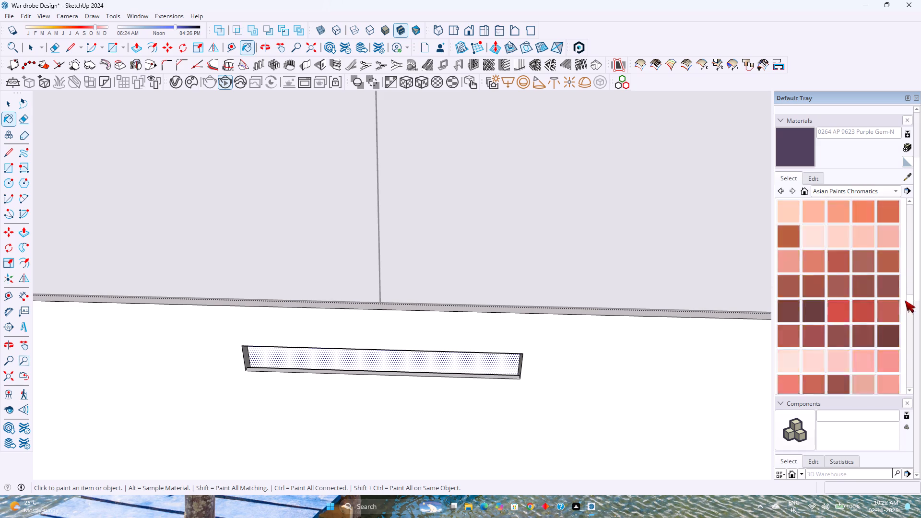
drag(905, 300, 906, 320)
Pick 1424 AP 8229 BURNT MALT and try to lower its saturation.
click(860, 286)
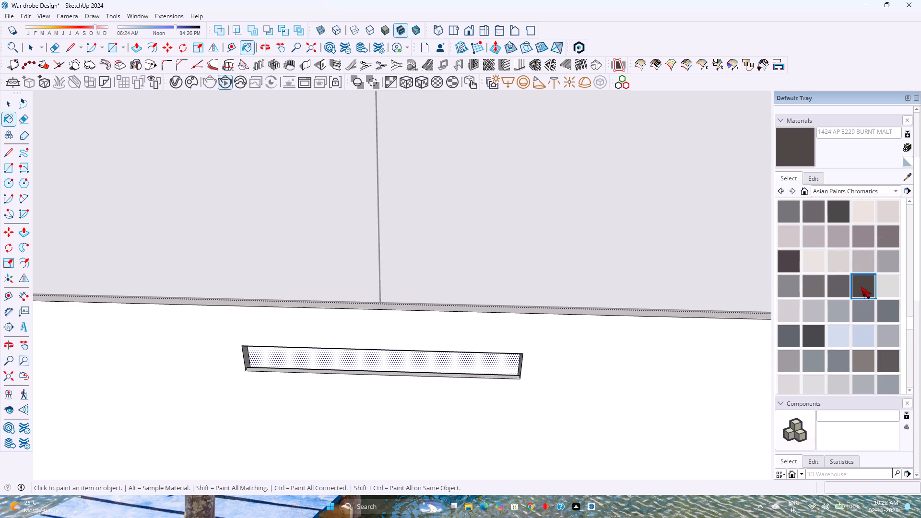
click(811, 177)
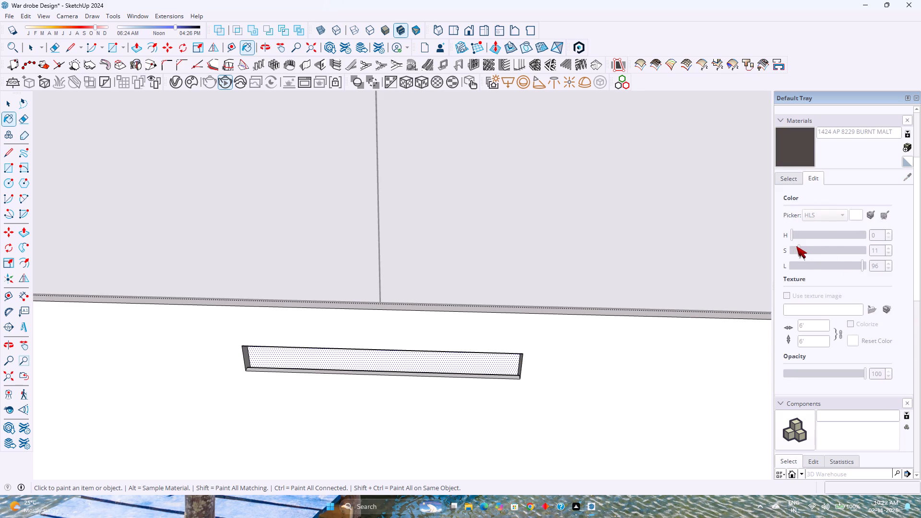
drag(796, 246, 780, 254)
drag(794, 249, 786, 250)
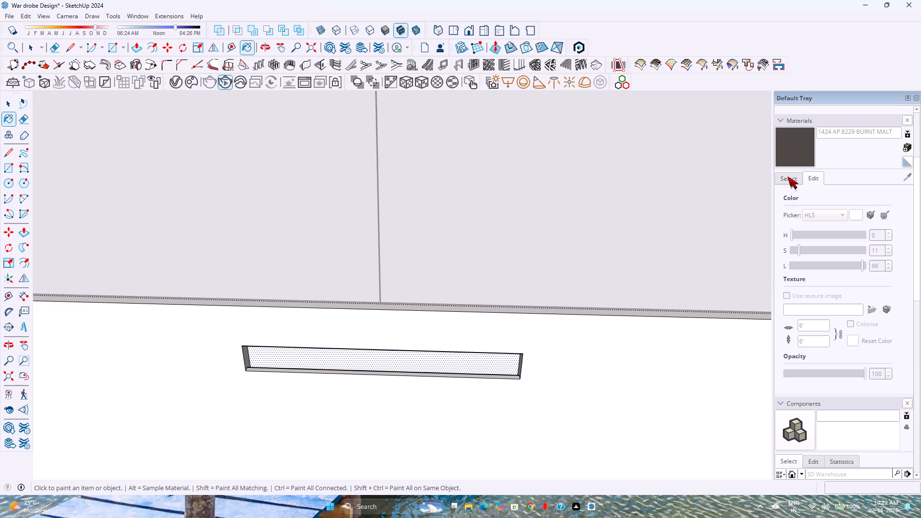
Paint the back face of the top drawer's handle recess with 1432 AP 8245 TAR ROAD.
click(788, 176)
click(814, 342)
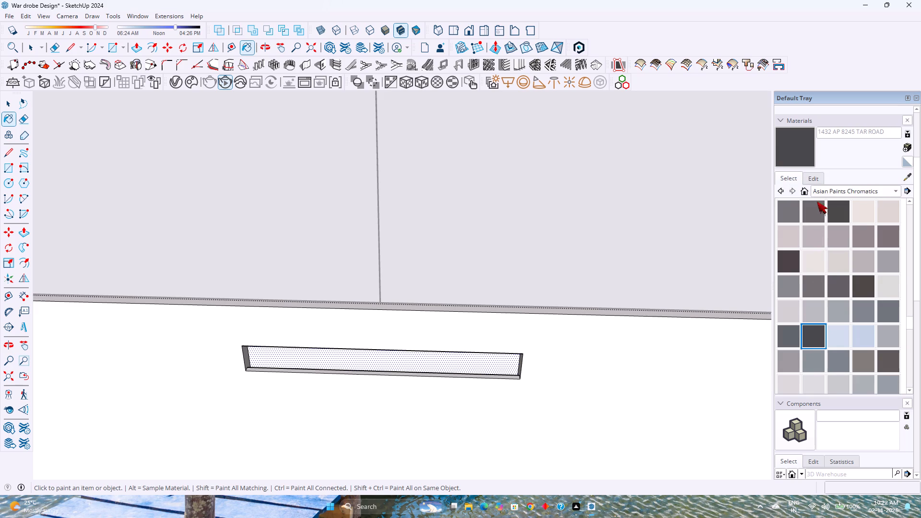
click(815, 180)
double_click(800, 248)
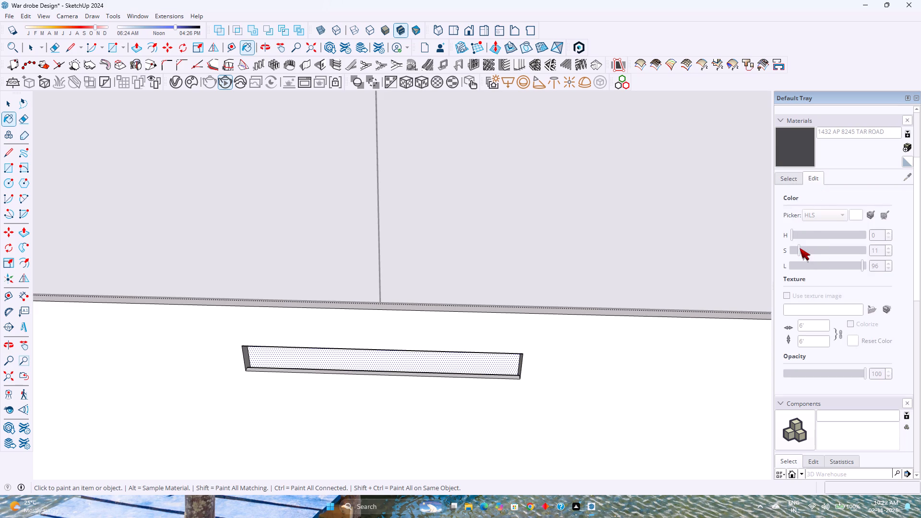
scroll(807, 266, up, 3)
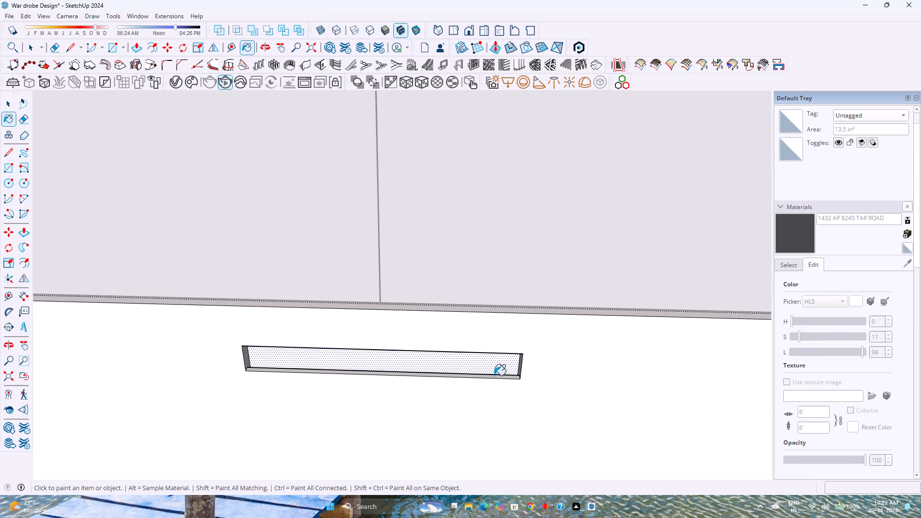
click(498, 369)
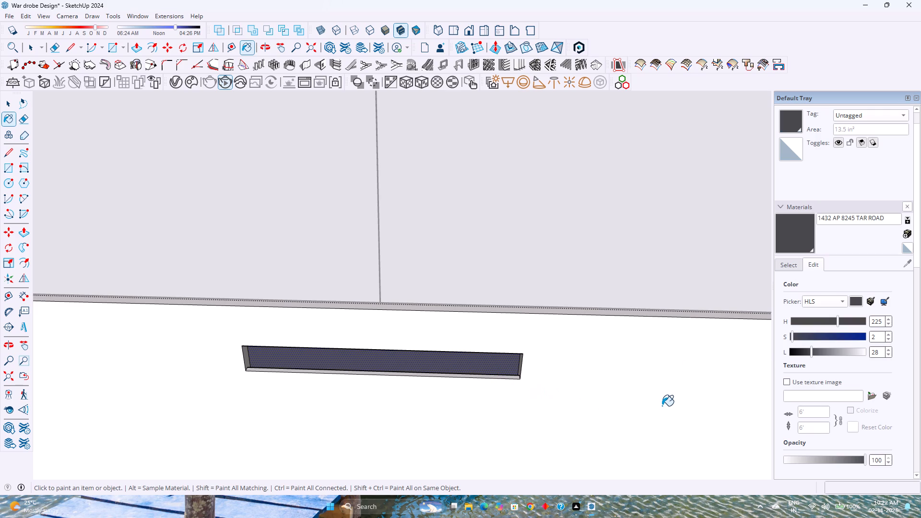
Darken the TAR ROAD material in HLS, setting saturation to 0 and lightness to 10.
scroll(662, 406, up, 3)
drag(810, 353, 798, 355)
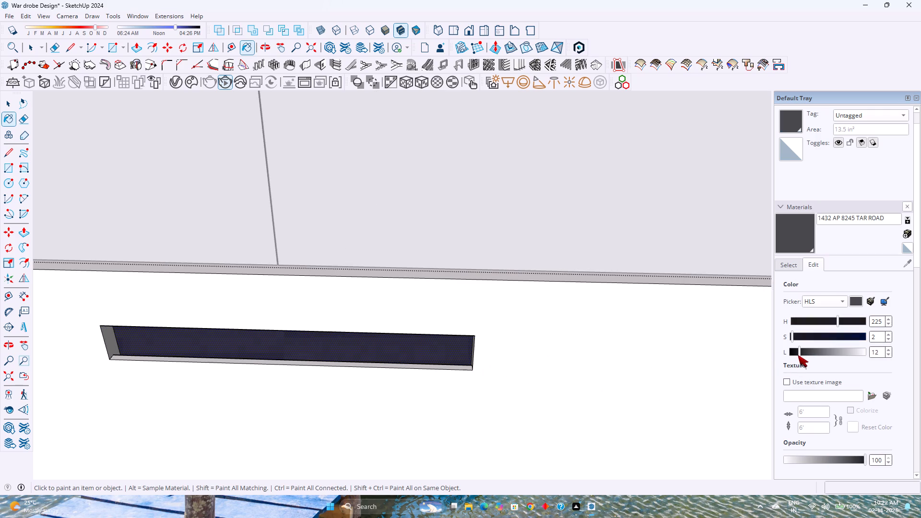
drag(798, 355, 797, 355)
drag(791, 337, 790, 337)
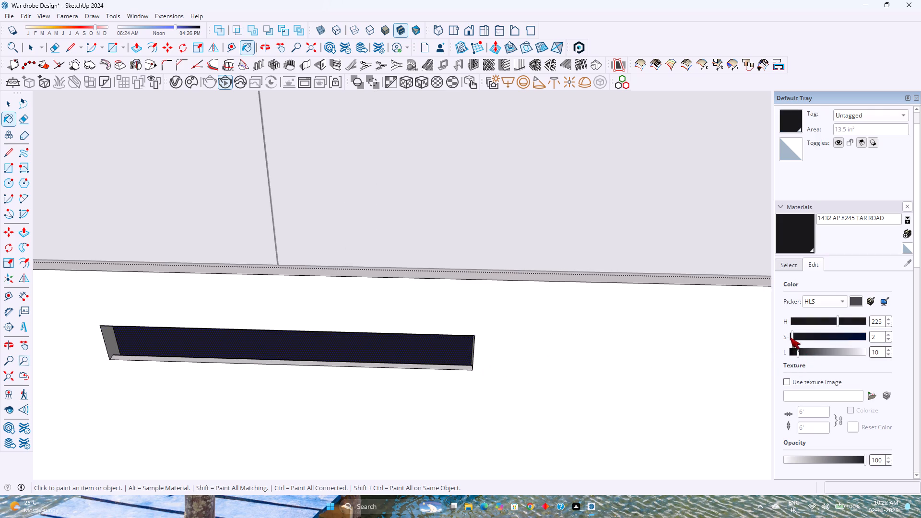
drag(790, 337, 781, 339)
Paint the right end face and the bottom face of the top drawer's handle recess with TAR ROAD.
scroll(444, 346, down, 17)
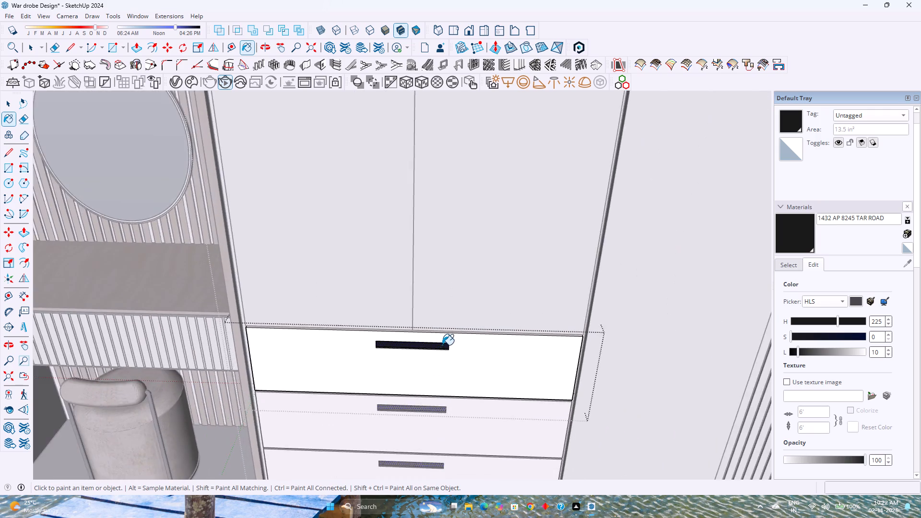
scroll(431, 373, up, 14)
middle_drag(456, 334, 567, 394)
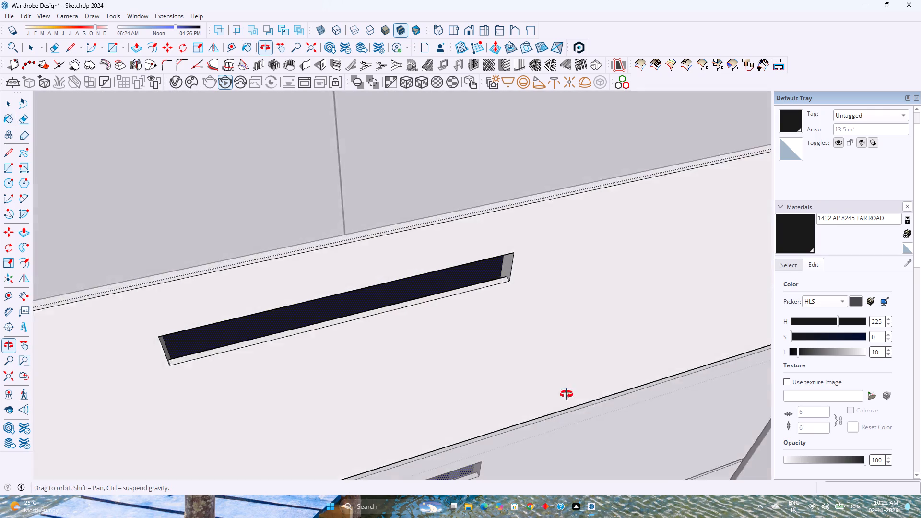
middle_drag(567, 394, 599, 396)
scroll(492, 261, up, 7)
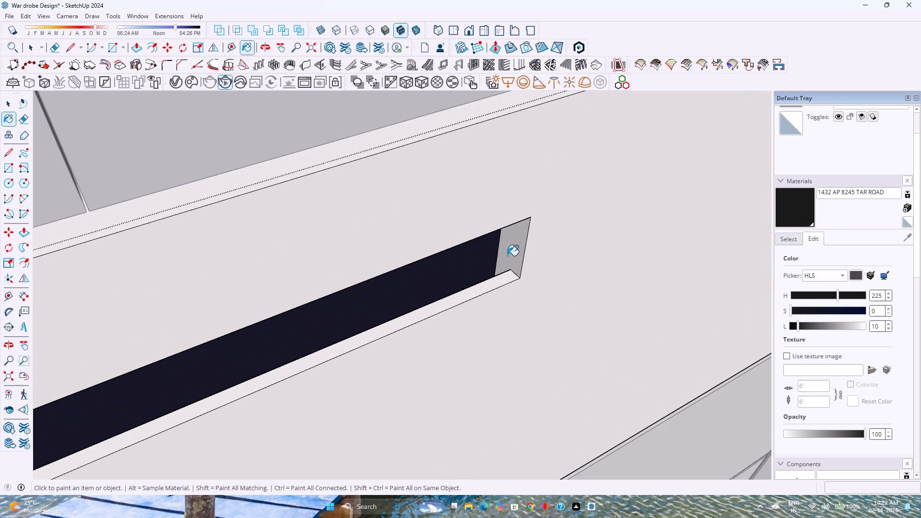
click(513, 253)
click(508, 277)
scroll(508, 277, down, 5)
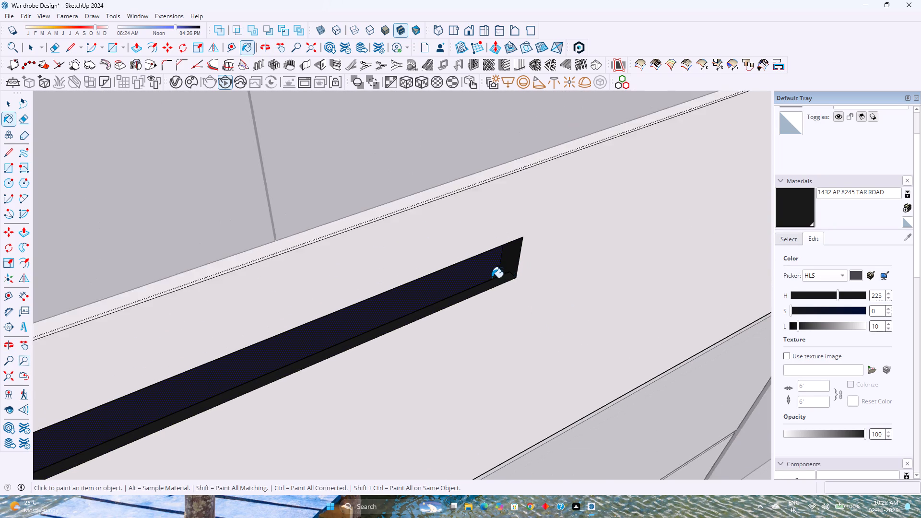
Paint the left end face of the top drawer's handle recess with TAR ROAD.
scroll(492, 278, down, 2)
shift+middle_drag(399, 302, 581, 290)
shift+middle_click(581, 290)
middle_drag(535, 303, 291, 256)
middle_click(290, 256)
scroll(354, 413, up, 3)
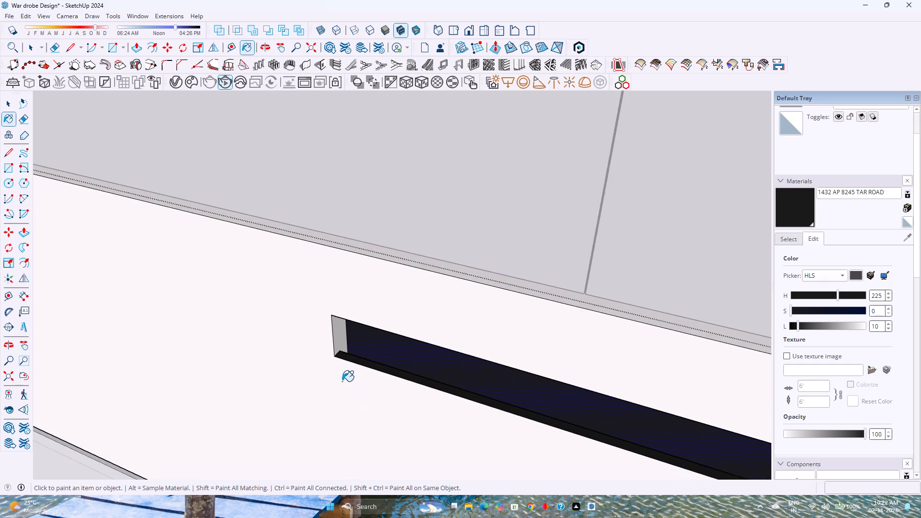
scroll(342, 381, up, 4)
click(338, 330)
Paint the upper inner face of the top drawer's handle recess with TAR ROAD and leave the Paint Bucket tool.
shift+middle_drag(393, 314, 356, 384)
middle_drag(353, 383, 445, 276)
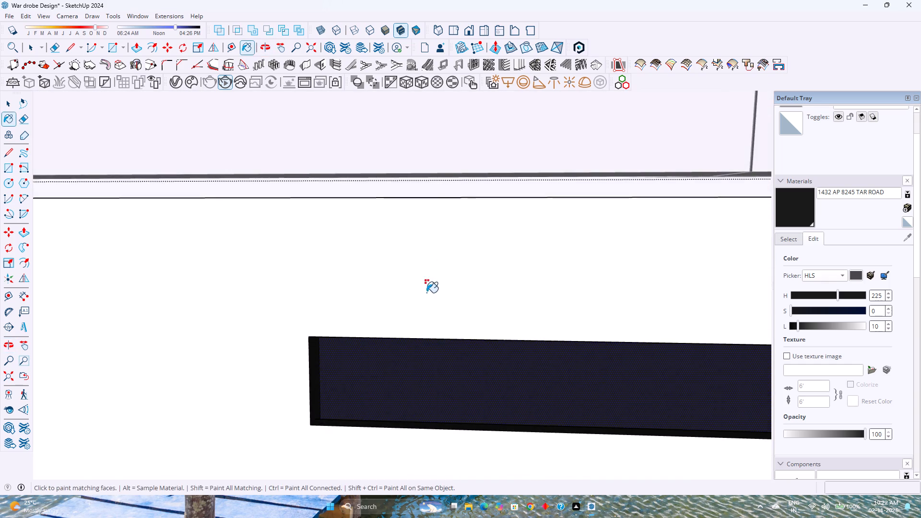
shift+middle_drag(426, 293, 348, 380)
middle_drag(329, 386, 431, 279)
middle_click(431, 279)
middle_drag(366, 355, 484, 286)
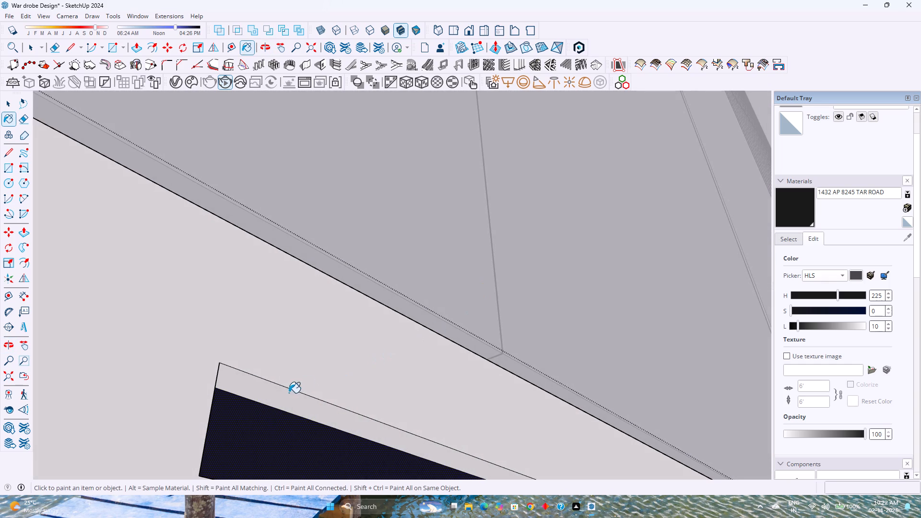
click(282, 397)
middle_drag(329, 367, 212, 362)
middle_click(212, 362)
scroll(212, 365, down, 11)
key(space)
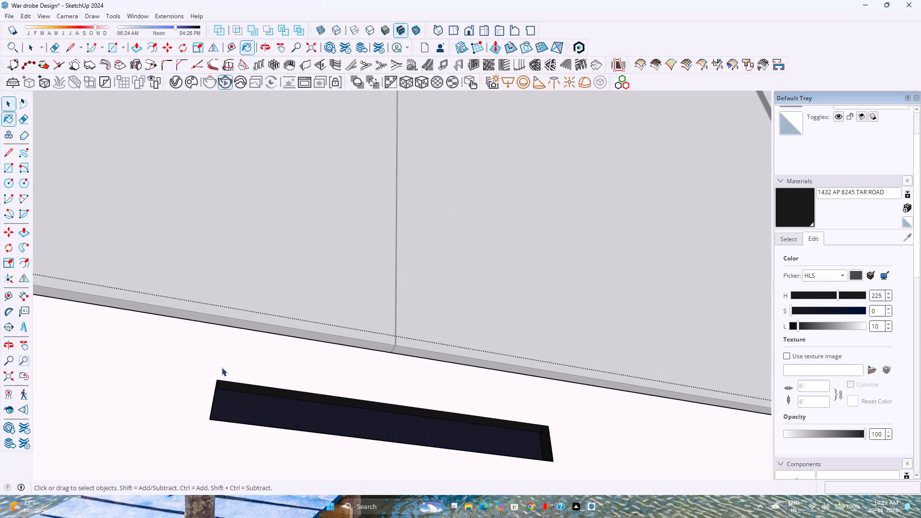
Close the open drawer and wardrobe groups and save the model.
scroll(263, 368, down, 4)
key(Escape)
scroll(303, 359, down, 5)
middle_drag(305, 358, 287, 419)
middle_click(287, 419)
scroll(290, 415, down, 7)
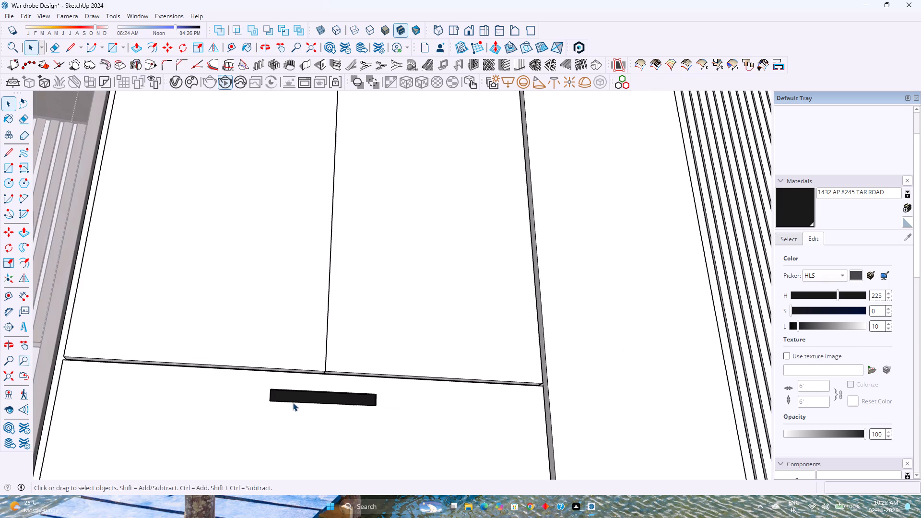
scroll(293, 402, down, 2)
shift+middle_drag(294, 398, 375, 339)
shift+middle_drag(380, 335, 385, 332)
middle_drag(395, 328, 371, 432)
scroll(376, 406, down, 4)
shift+middle_drag(380, 412, 352, 365)
shift+middle_click(351, 364)
scroll(339, 356, down, 1)
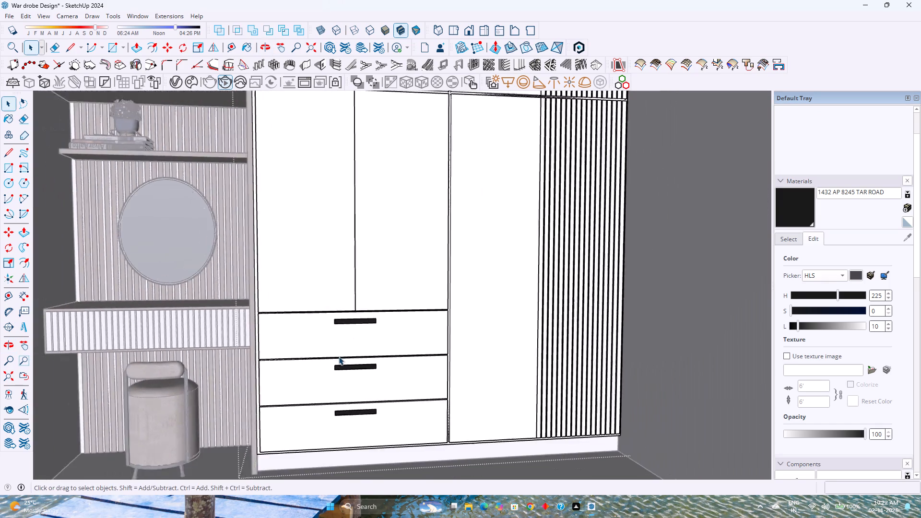
scroll(339, 356, down, 2)
shift+middle_drag(339, 356, 326, 426)
middle_click(326, 426)
scroll(321, 418, down, 2)
key(Escape)
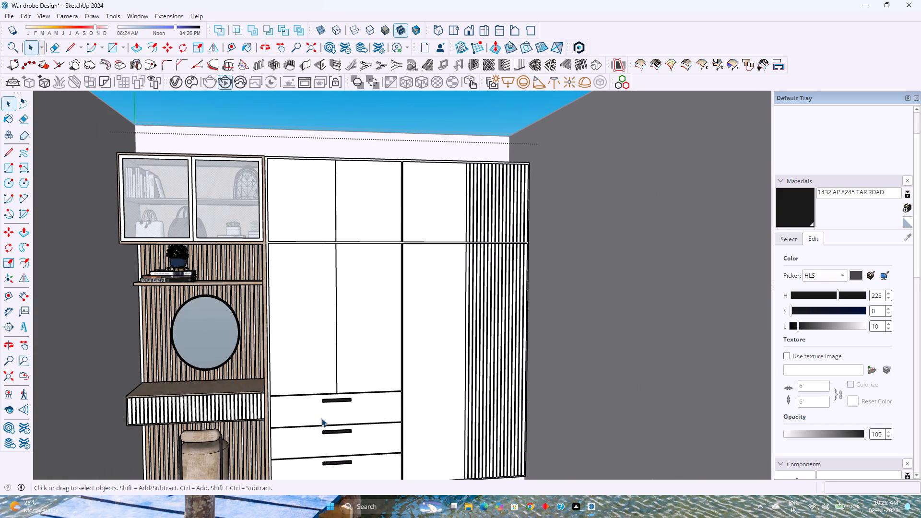
key(ctrl+s)
Paint the plinth beneath the wardrobe's drawers and doors with the in-model Wood Cherry Original material.
click(782, 236)
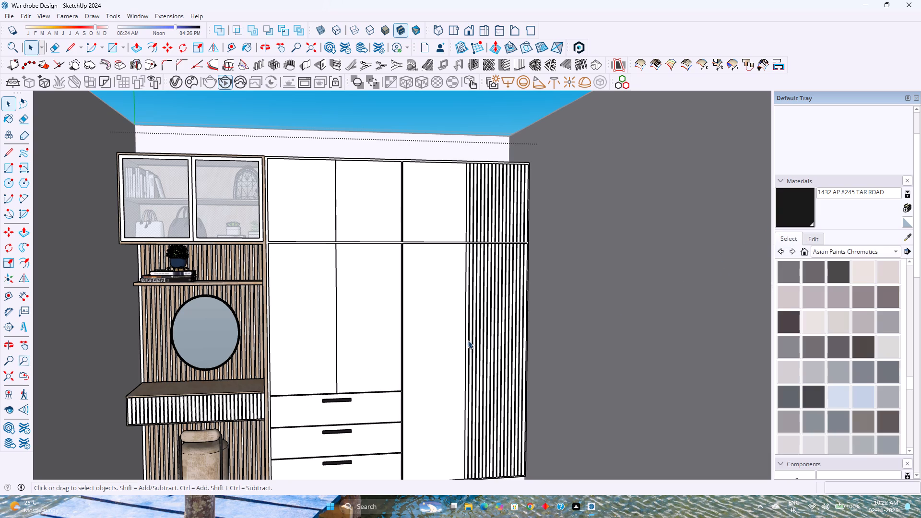
scroll(449, 340, down, 3)
shift+middle_drag(351, 377, 360, 301)
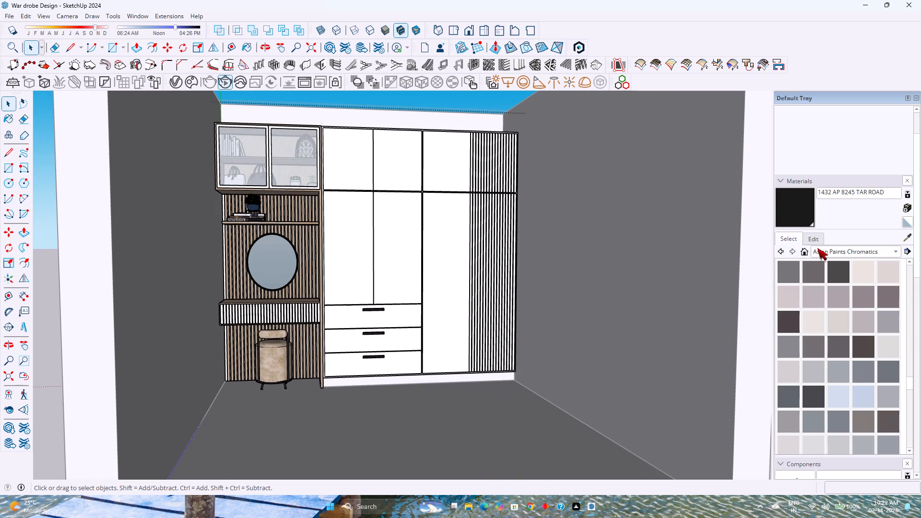
click(821, 247)
click(811, 210)
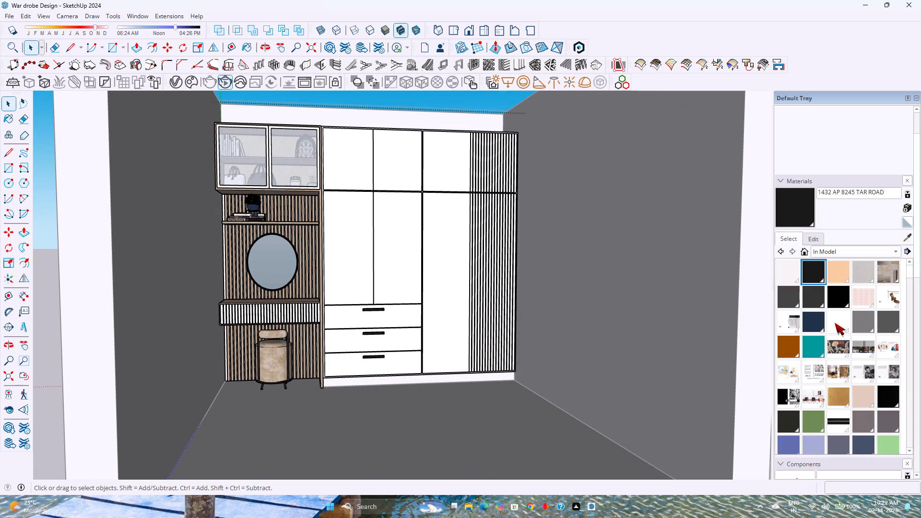
click(792, 271)
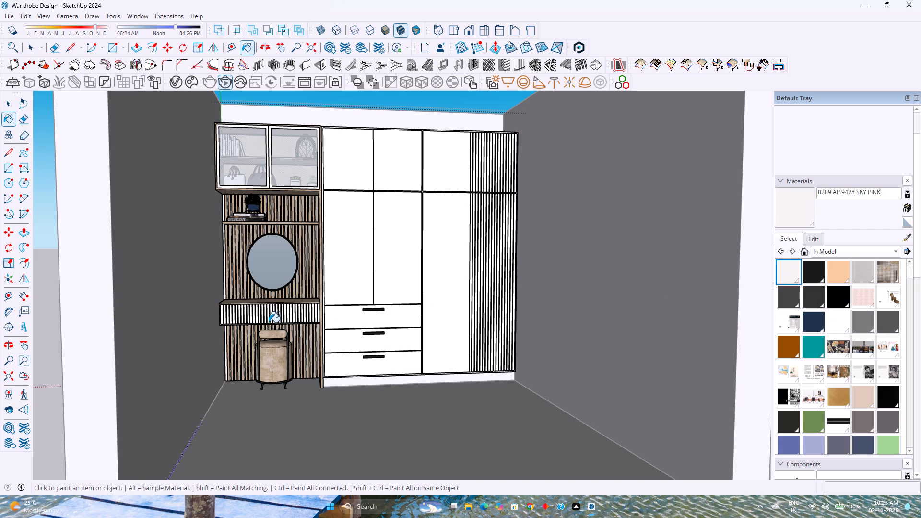
scroll(808, 385, down, 9)
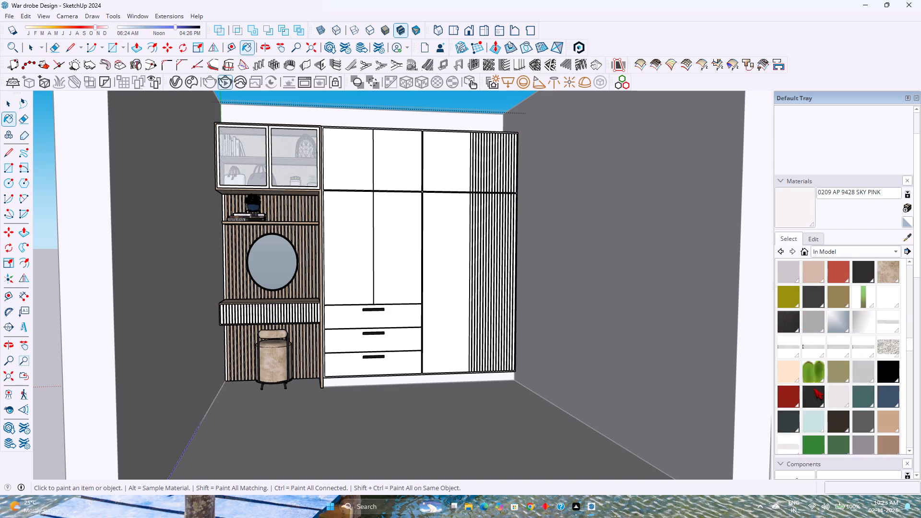
scroll(814, 388, down, 5)
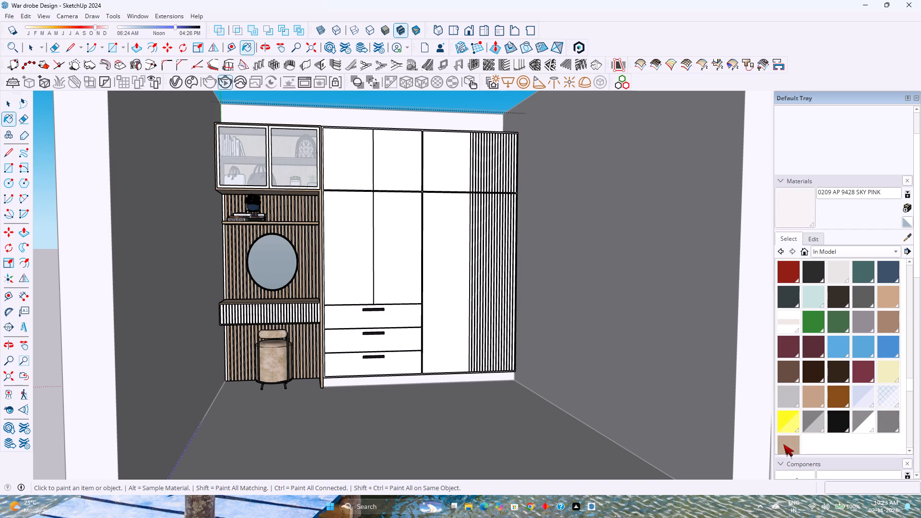
click(783, 444)
scroll(382, 388, up, 5)
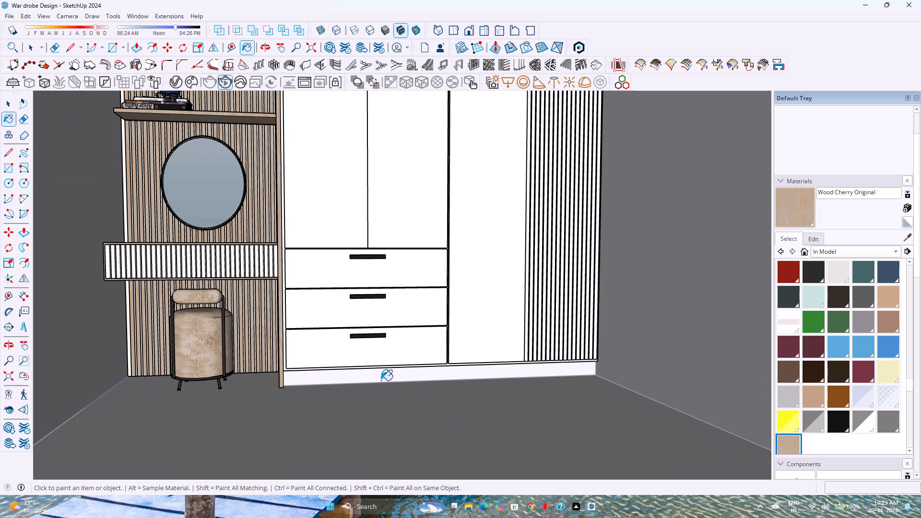
click(381, 380)
scroll(381, 380, up, 9)
click(382, 379)
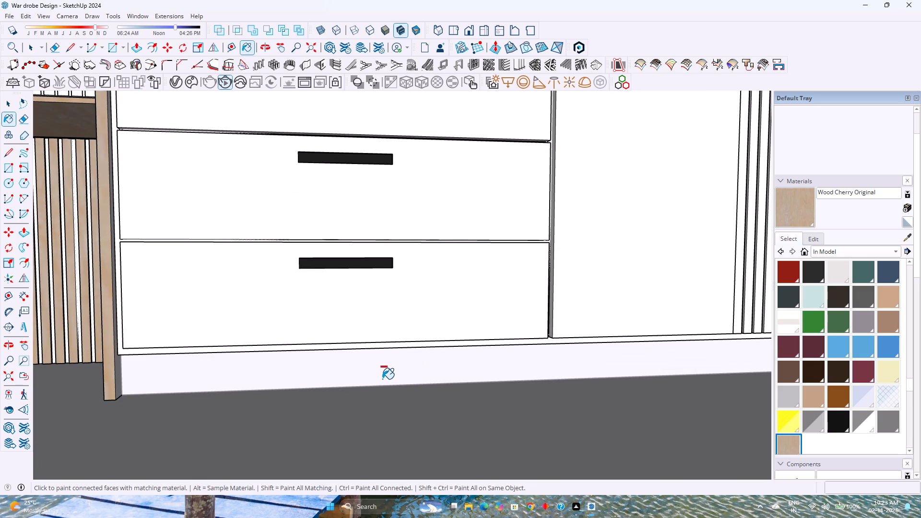
key(space)
key(Escape)
click(382, 379)
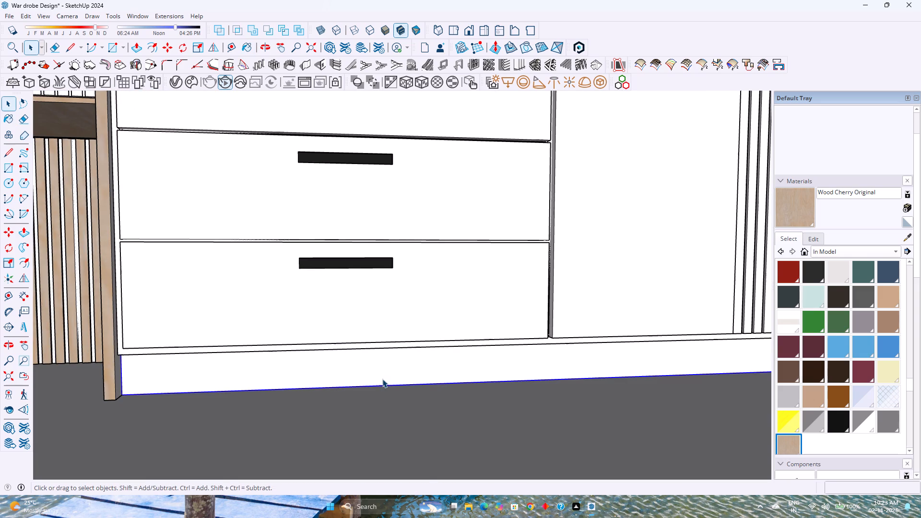
click(785, 438)
click(528, 377)
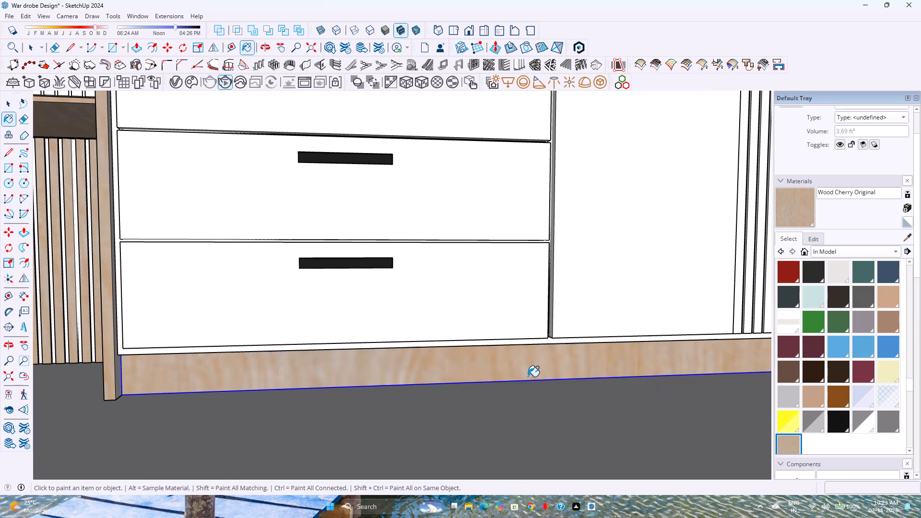
scroll(481, 370, down, 13)
key(space)
key(Escape)
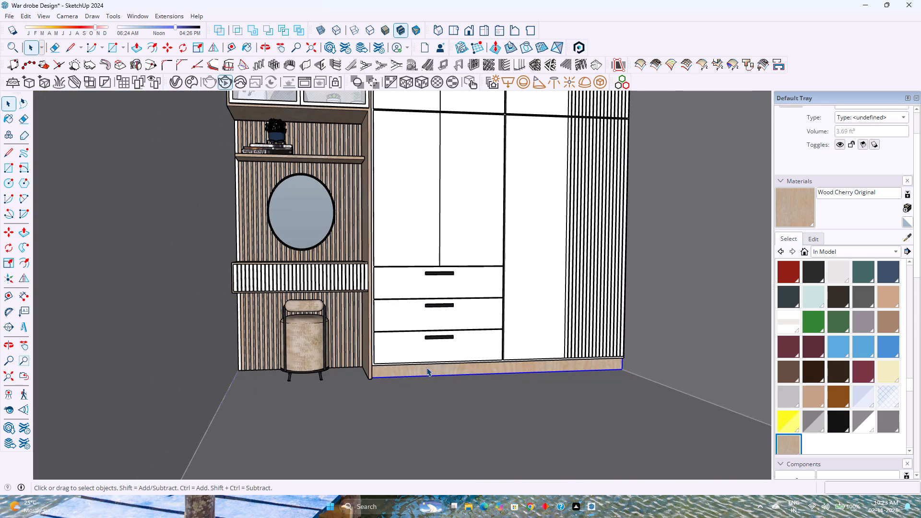
Open the wardrobe group for editing and select the lower double-door panel above the drawers.
scroll(426, 367, down, 5)
shift+middle_drag(480, 353, 454, 402)
shift+middle_click(454, 402)
scroll(440, 375, up, 5)
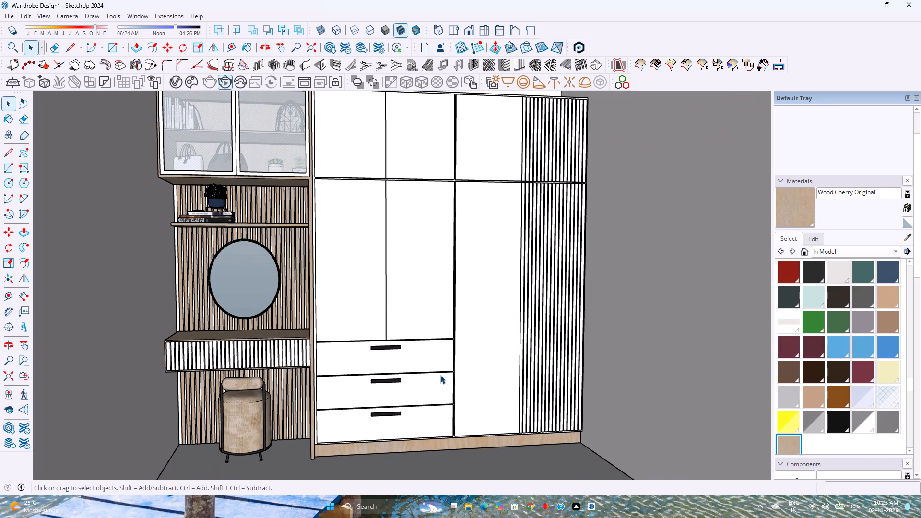
scroll(399, 255, up, 4)
double_click(401, 257)
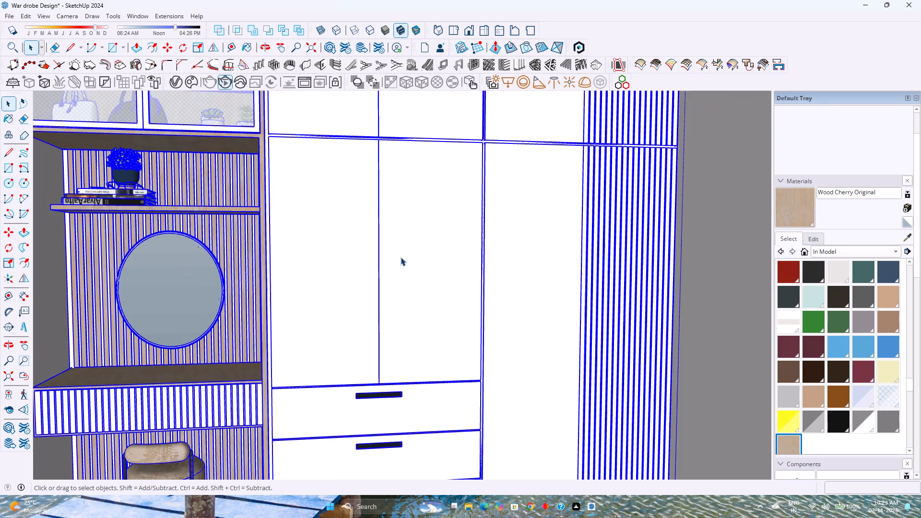
double_click(401, 257)
click(401, 257)
click(404, 257)
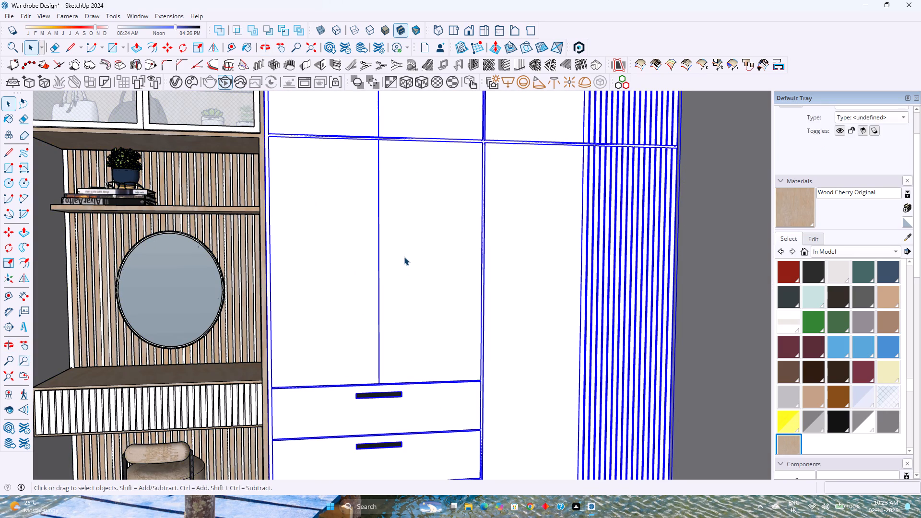
click(404, 257)
shift+middle_drag(402, 255, 386, 241)
middle_drag(386, 240, 403, 308)
click(398, 275)
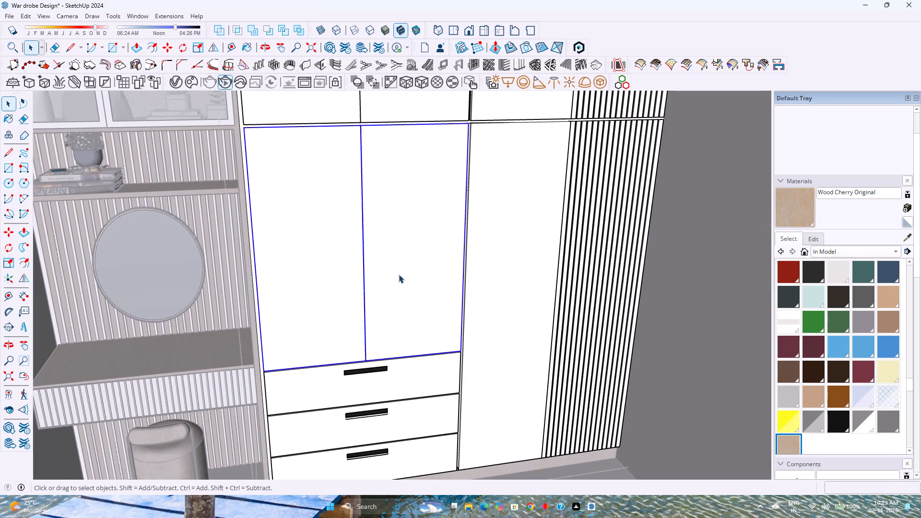
shift+middle_drag(399, 271, 360, 292)
scroll(339, 288, down, 3)
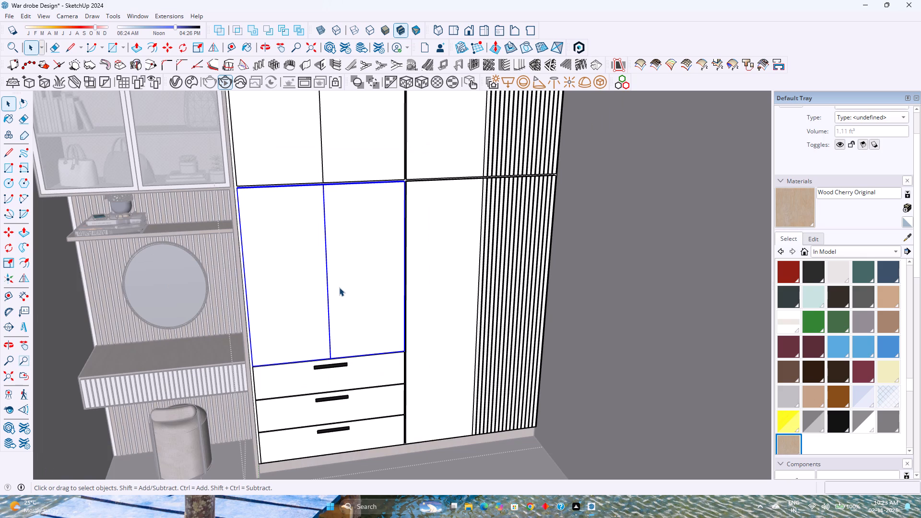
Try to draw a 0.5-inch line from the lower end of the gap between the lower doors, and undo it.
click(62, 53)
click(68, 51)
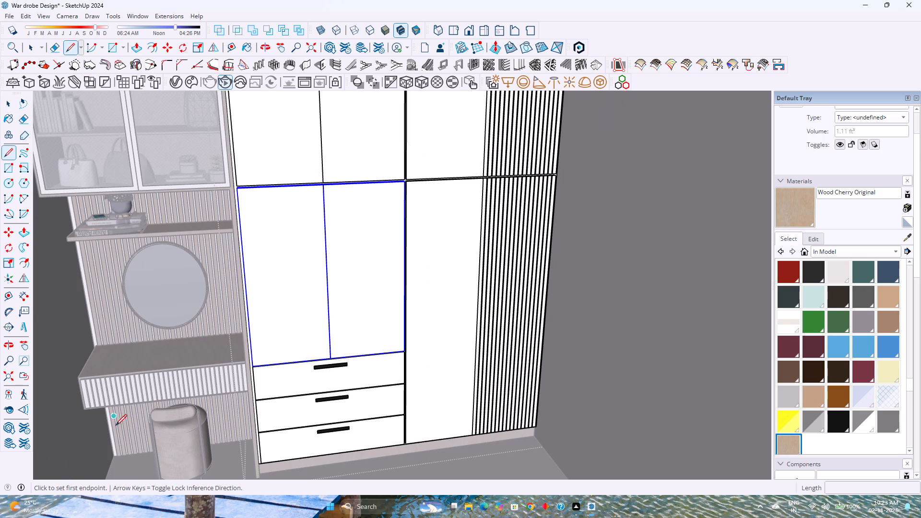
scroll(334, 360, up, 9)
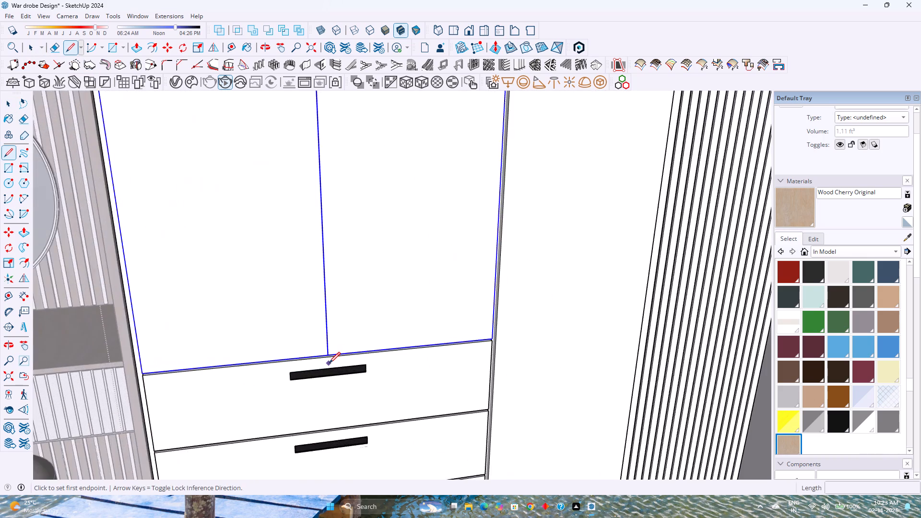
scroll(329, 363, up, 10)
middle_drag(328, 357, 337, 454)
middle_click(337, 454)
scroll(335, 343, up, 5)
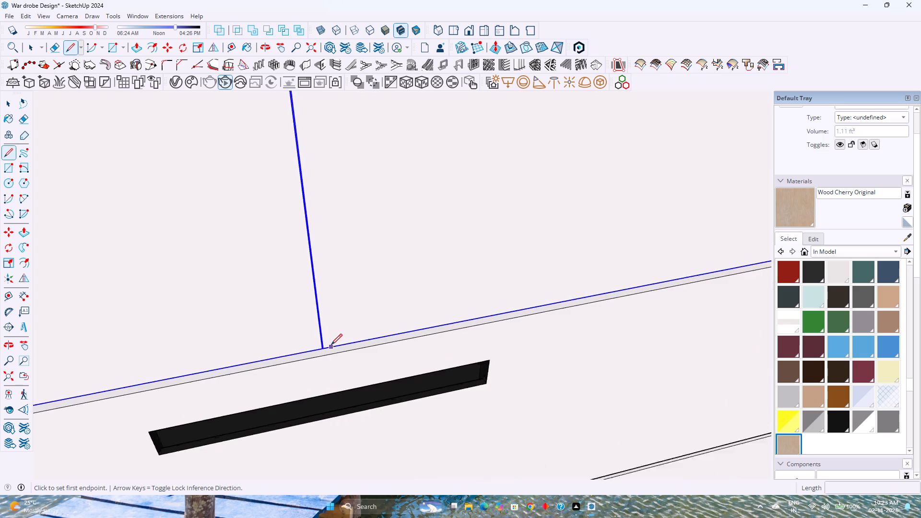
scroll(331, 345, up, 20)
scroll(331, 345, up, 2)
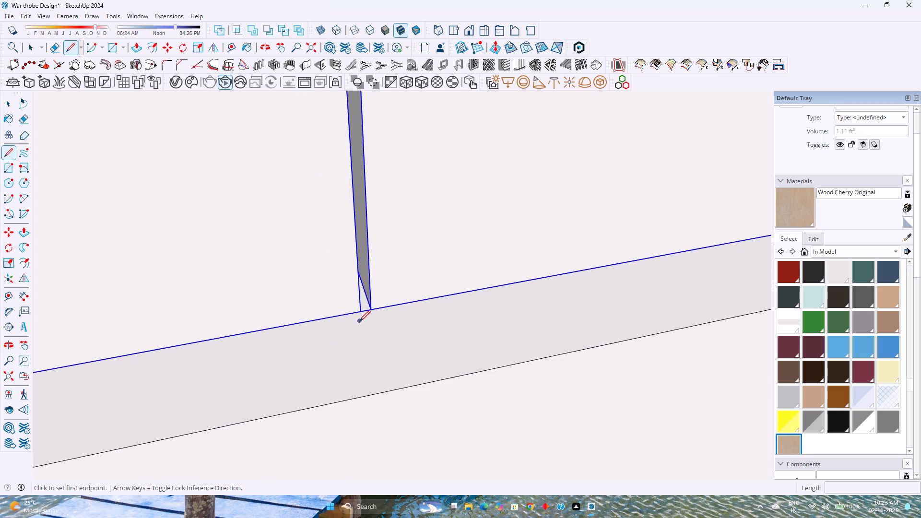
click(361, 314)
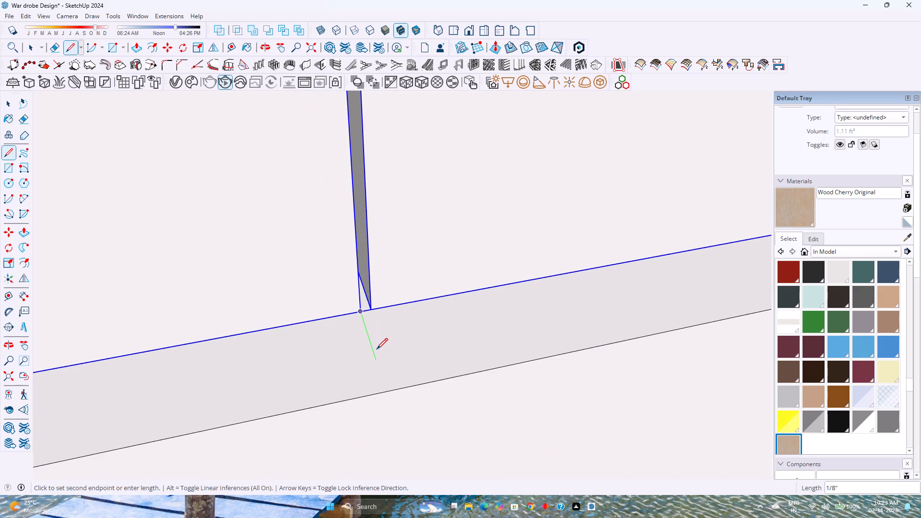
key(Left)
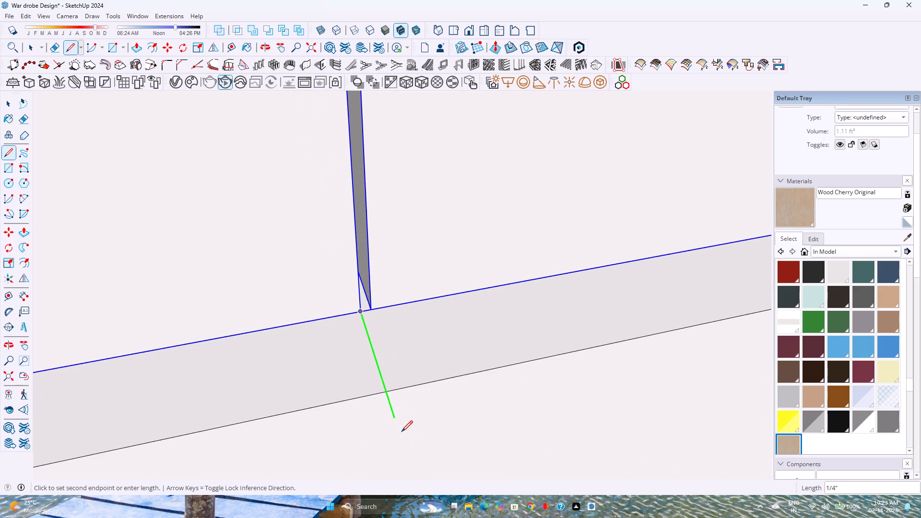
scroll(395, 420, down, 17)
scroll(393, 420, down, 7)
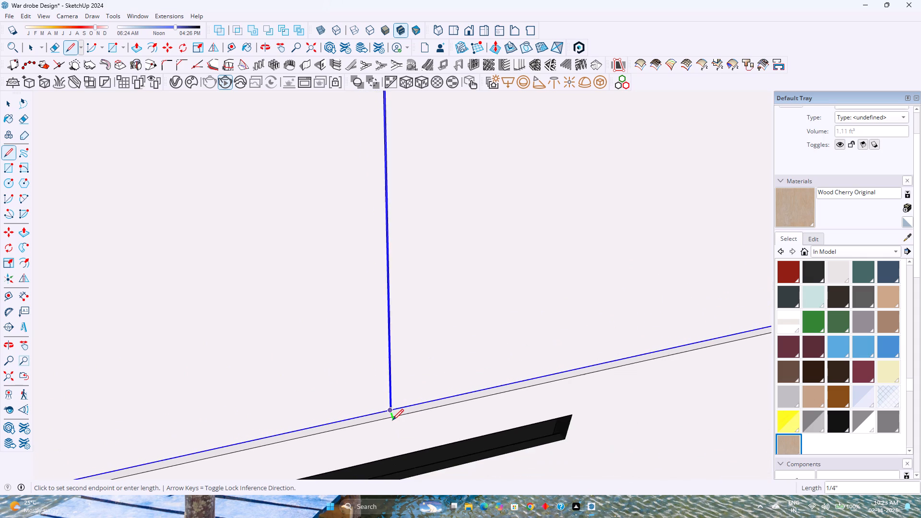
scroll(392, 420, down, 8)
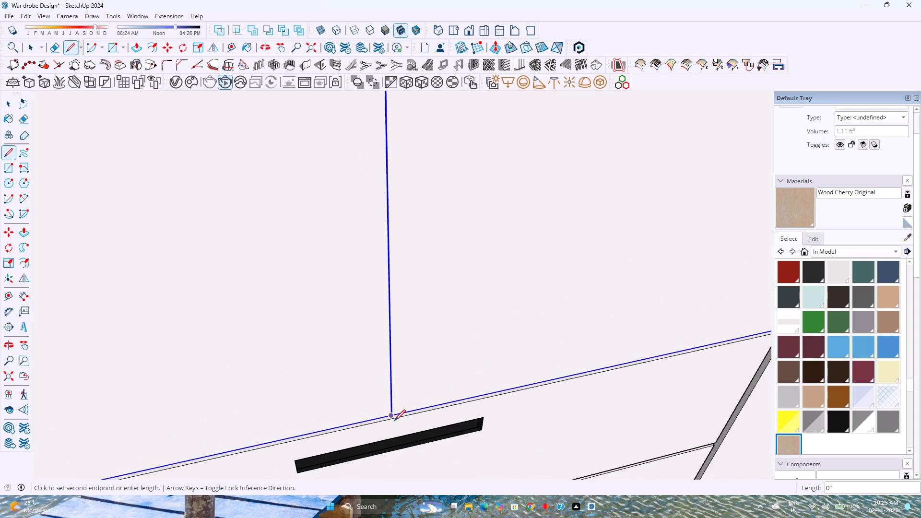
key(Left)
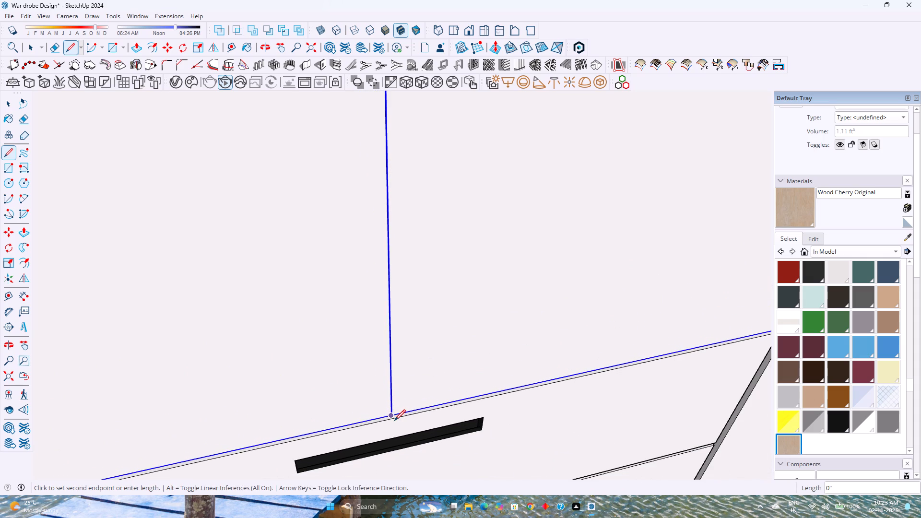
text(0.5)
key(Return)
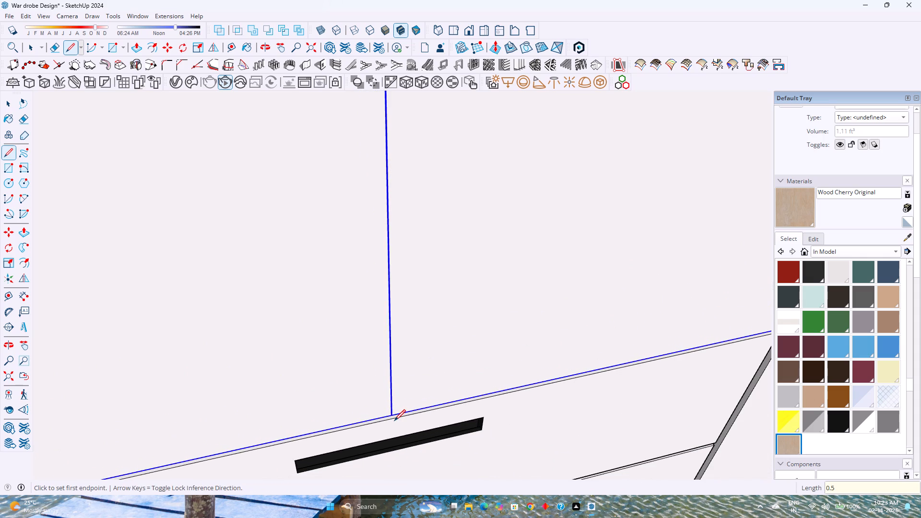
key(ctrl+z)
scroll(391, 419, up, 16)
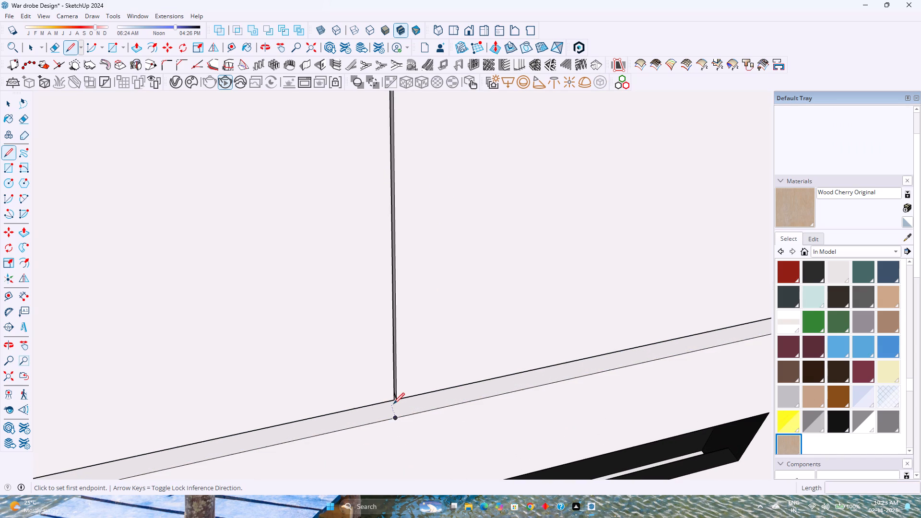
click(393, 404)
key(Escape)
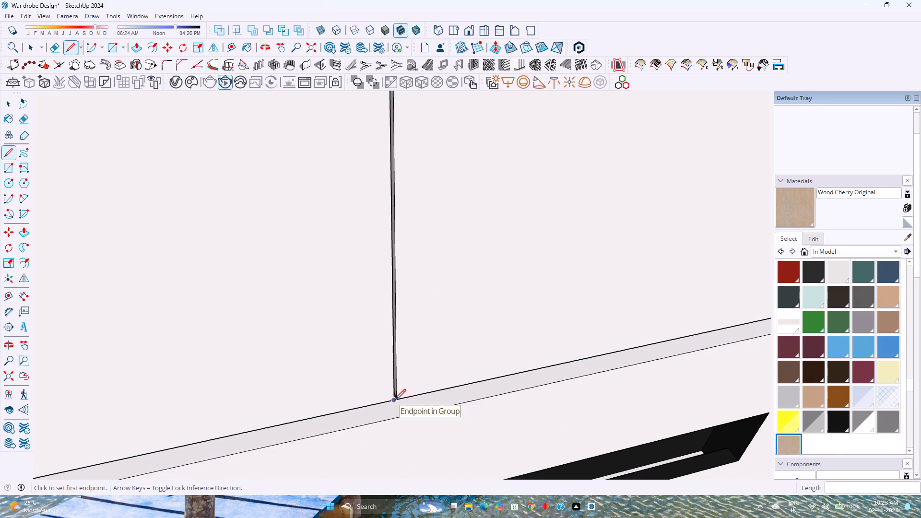
Draw a 0.5-inch line straight outward from the front face at the lower end of the gap between the lower doors.
key(space)
click(387, 400)
double_click(387, 400)
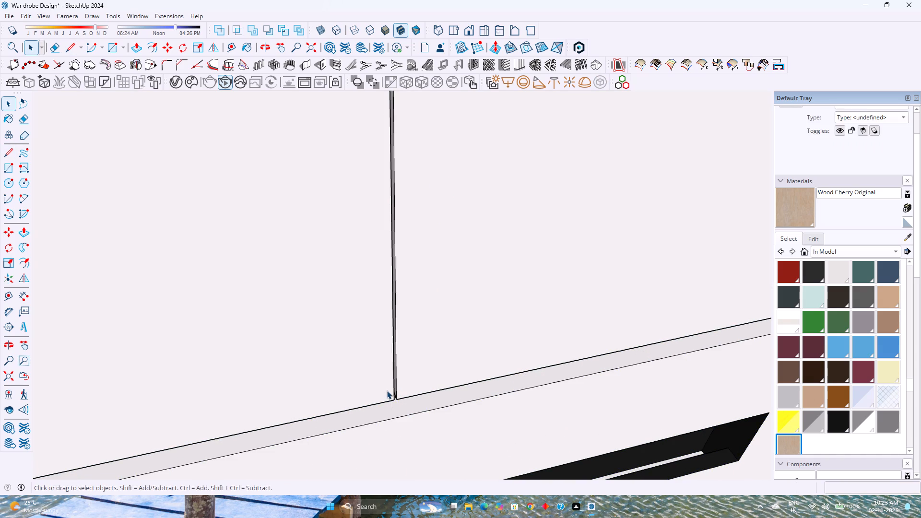
click(387, 390)
key(l)
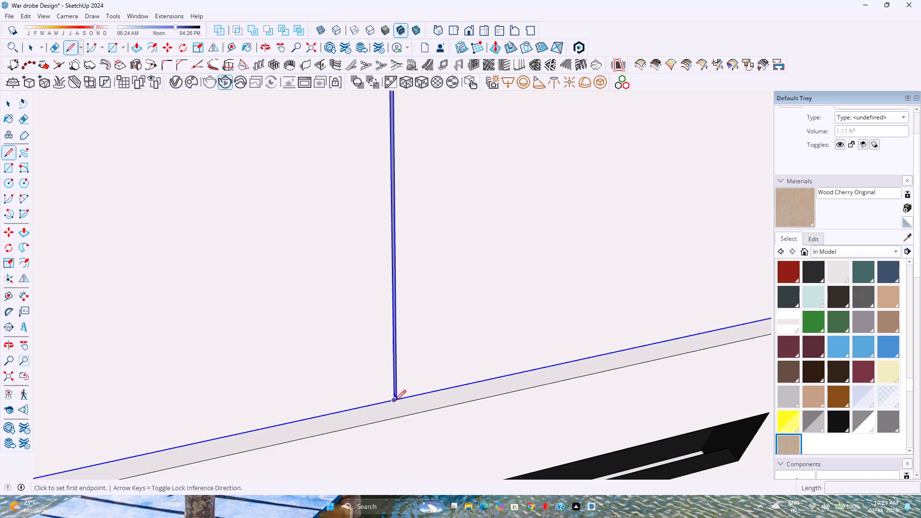
click(395, 402)
key(Left)
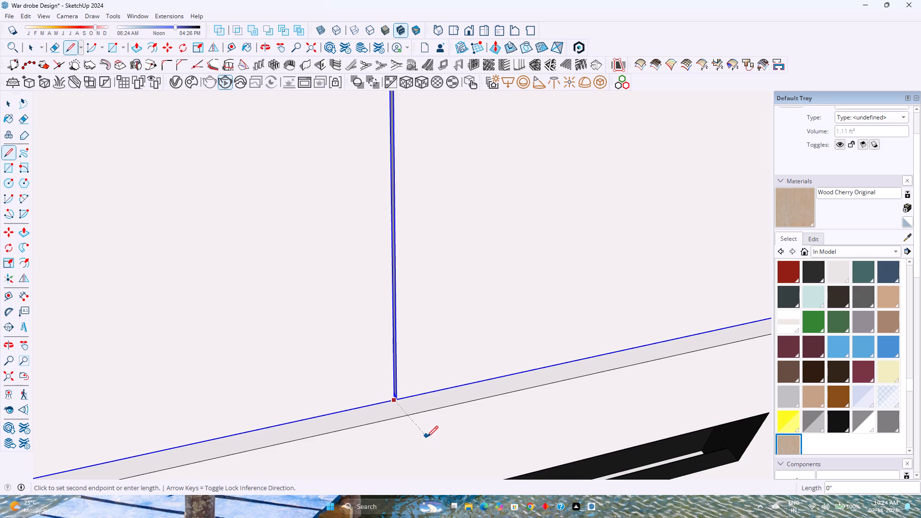
scroll(417, 426, down, 15)
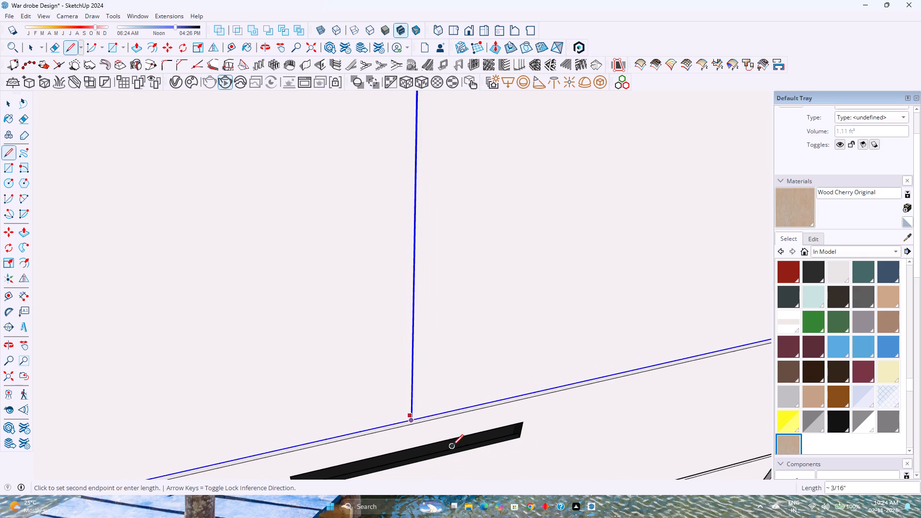
scroll(452, 446, down, 17)
middle_drag(441, 433, 459, 488)
middle_click(459, 488)
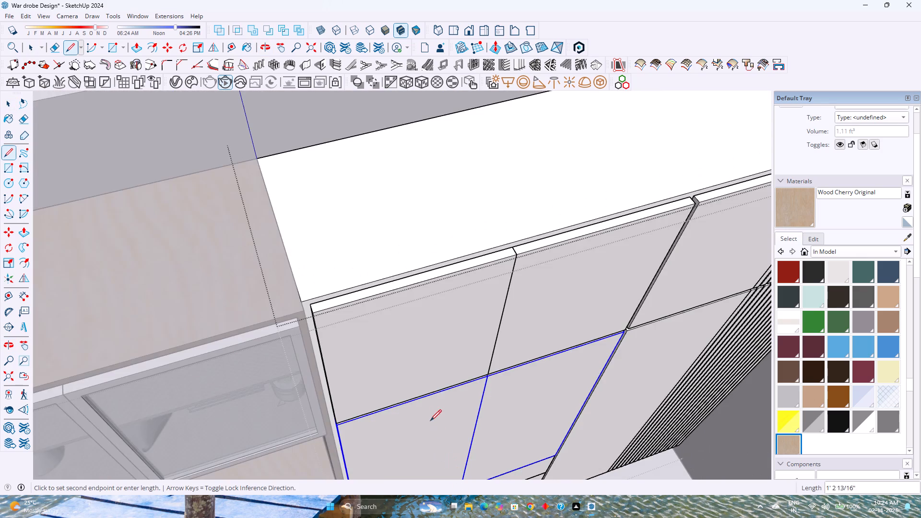
scroll(430, 419, down, 10)
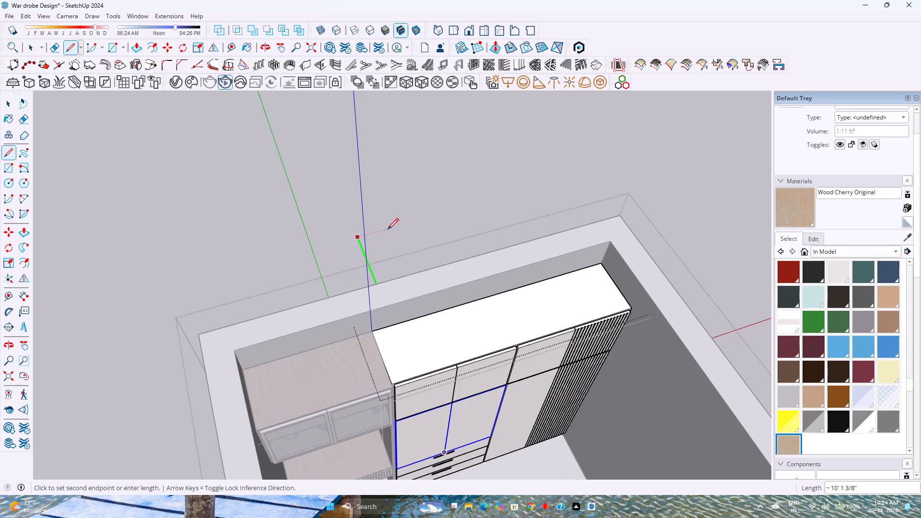
key(Right)
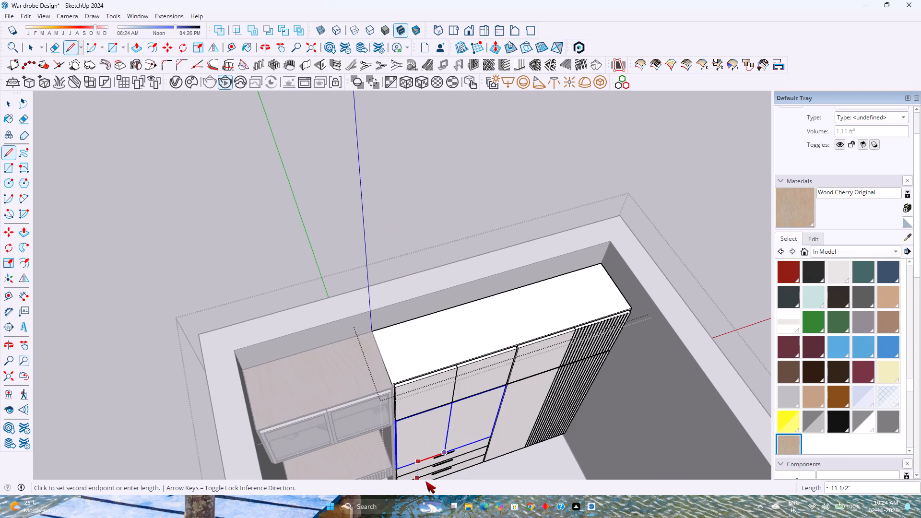
key(Left)
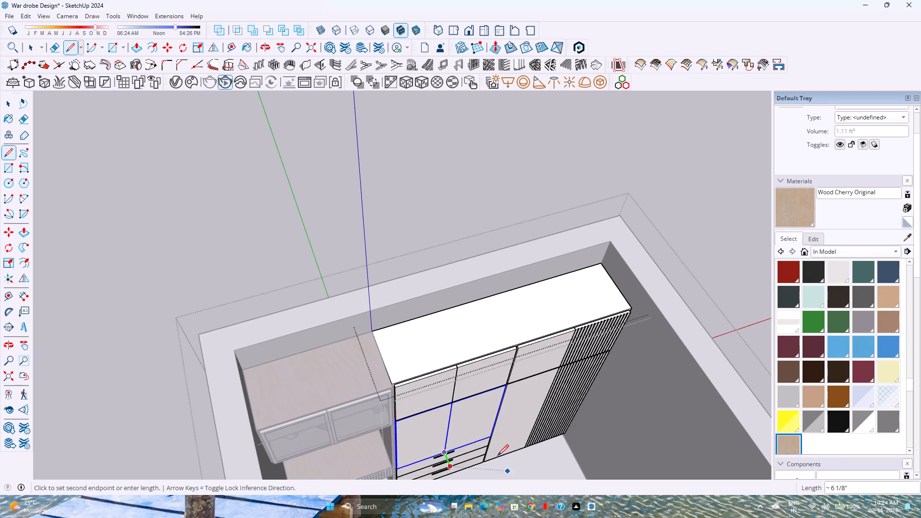
scroll(487, 441, down, 4)
key(0)
key(period)
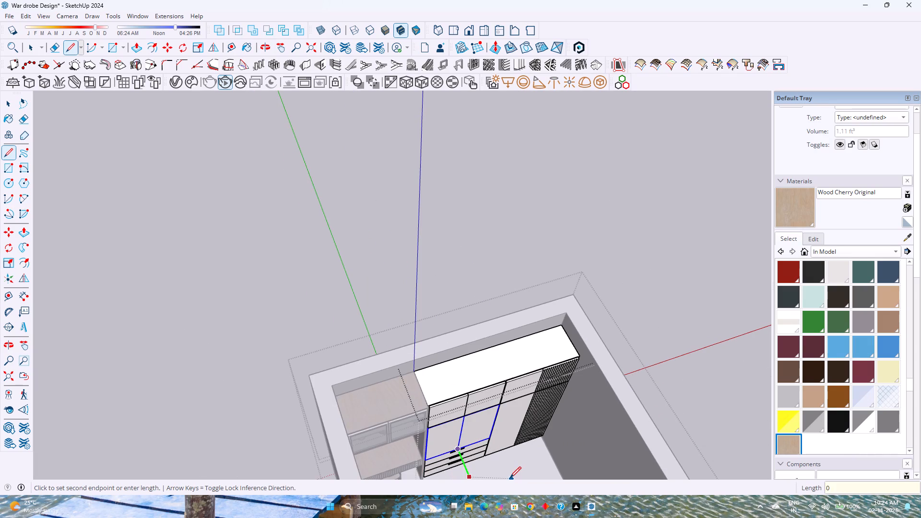
key(5)
key(Return)
Continue from its outer end with a 1.5-inch line parallel to the lower edge of the doors, toward the dressing unit.
scroll(460, 459, up, 11)
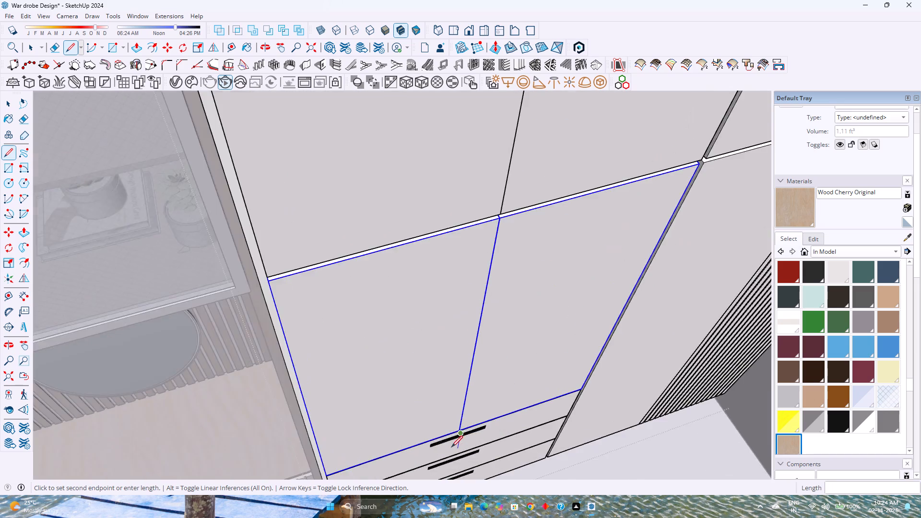
scroll(451, 447, up, 20)
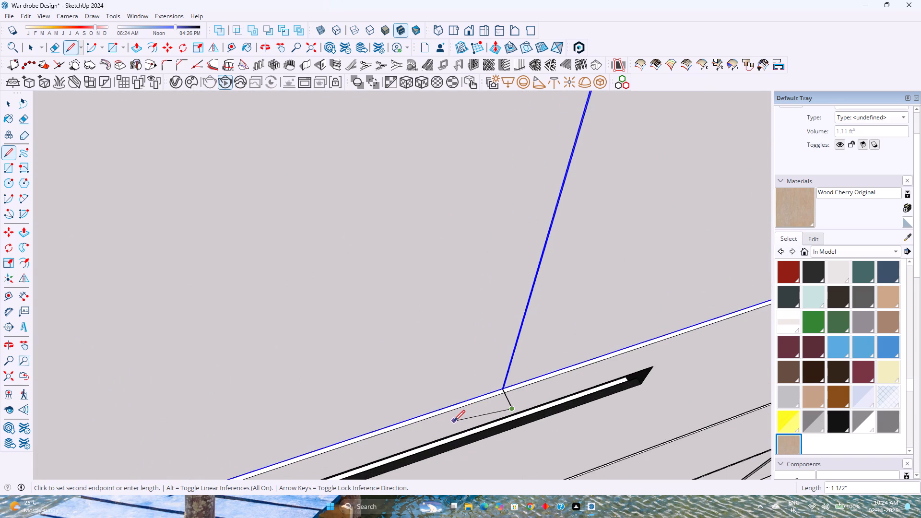
key(Right)
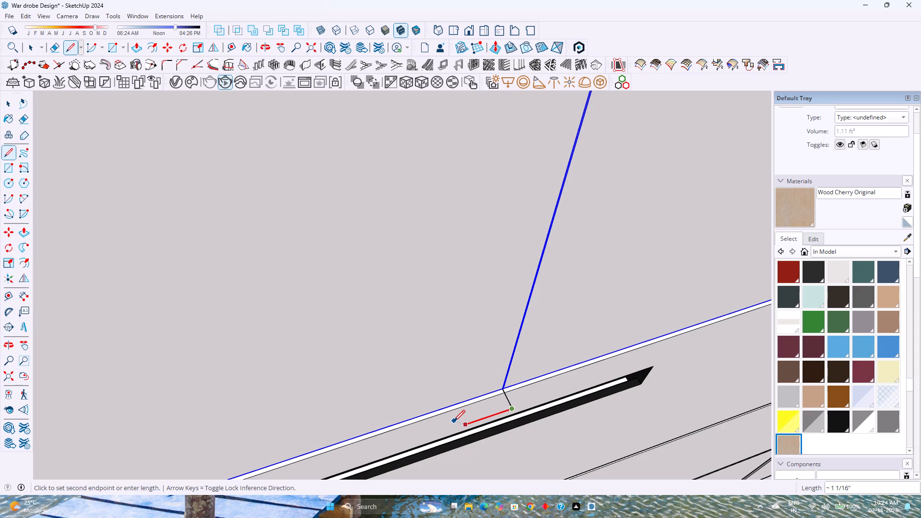
key(1)
text(.5)
key(Return)
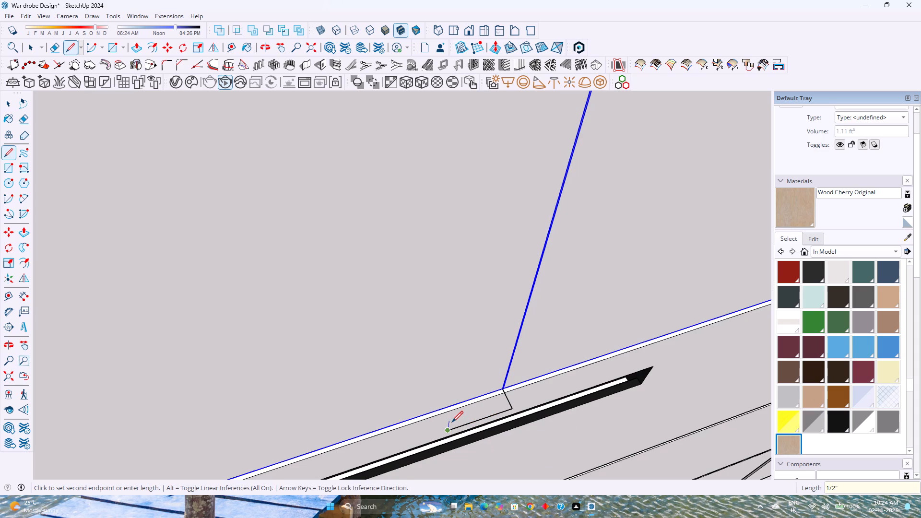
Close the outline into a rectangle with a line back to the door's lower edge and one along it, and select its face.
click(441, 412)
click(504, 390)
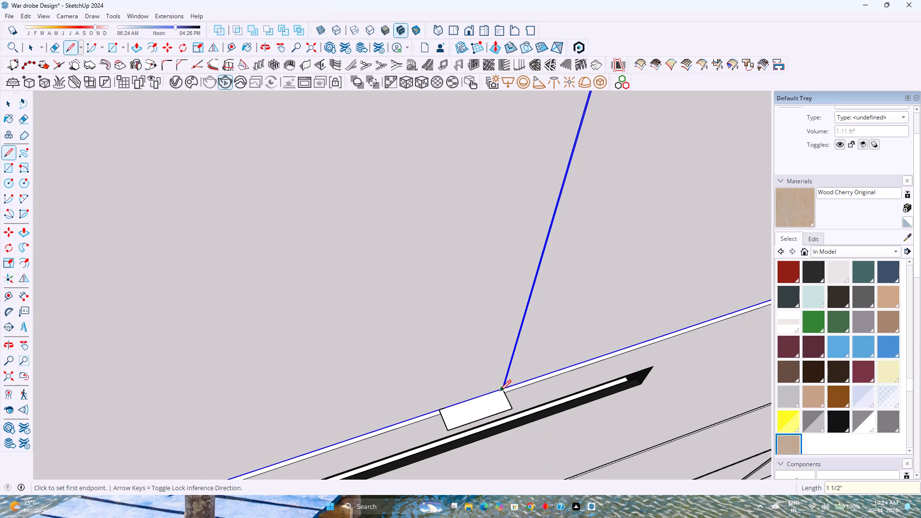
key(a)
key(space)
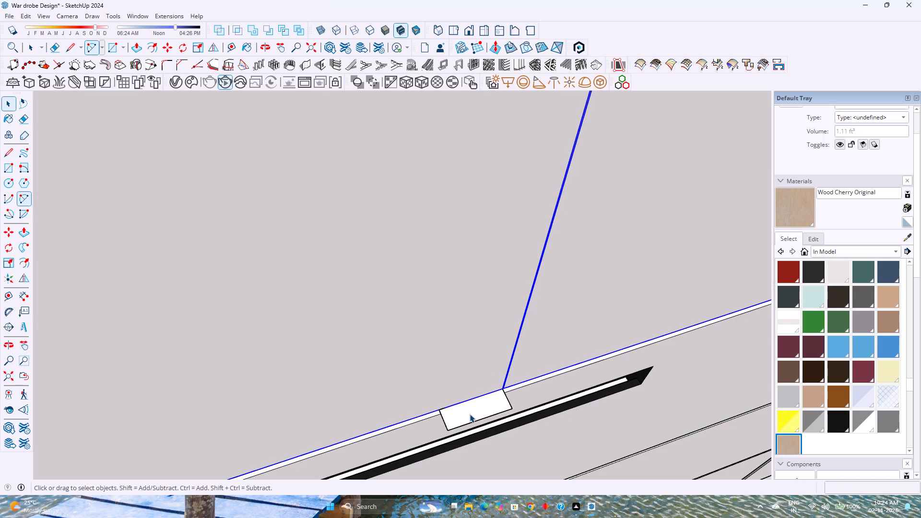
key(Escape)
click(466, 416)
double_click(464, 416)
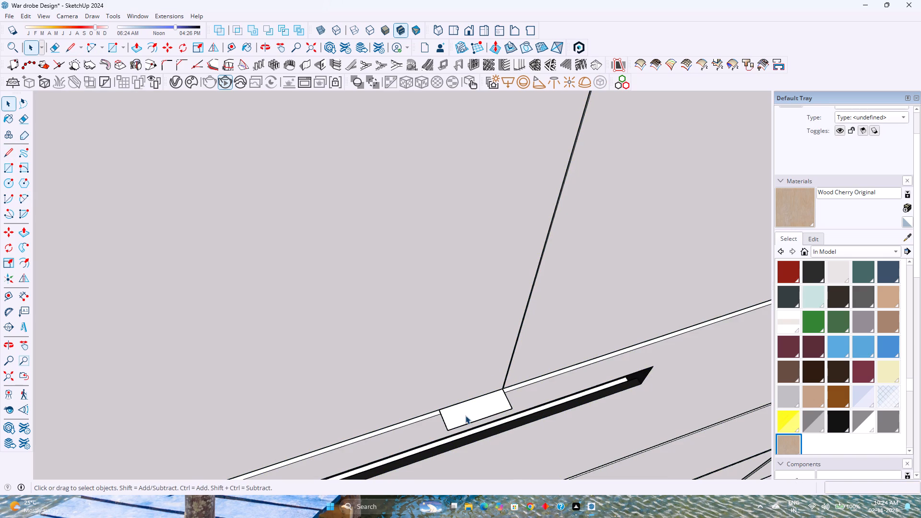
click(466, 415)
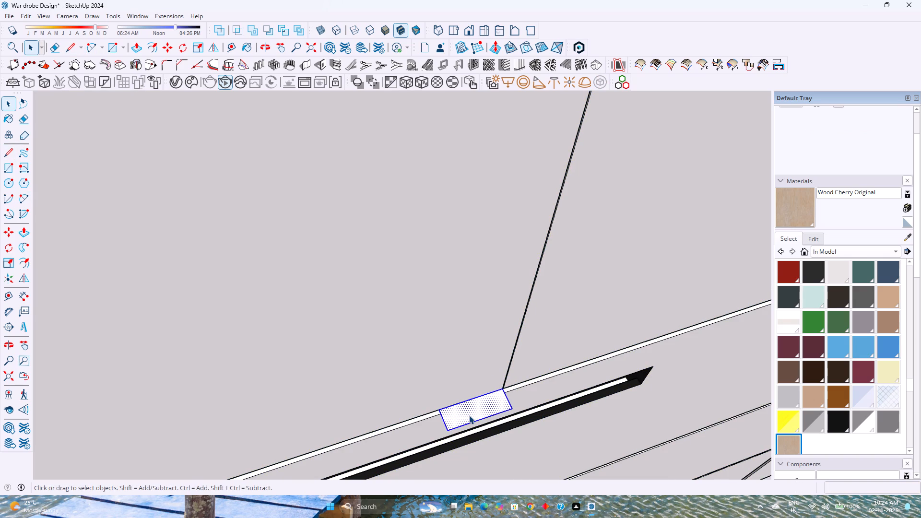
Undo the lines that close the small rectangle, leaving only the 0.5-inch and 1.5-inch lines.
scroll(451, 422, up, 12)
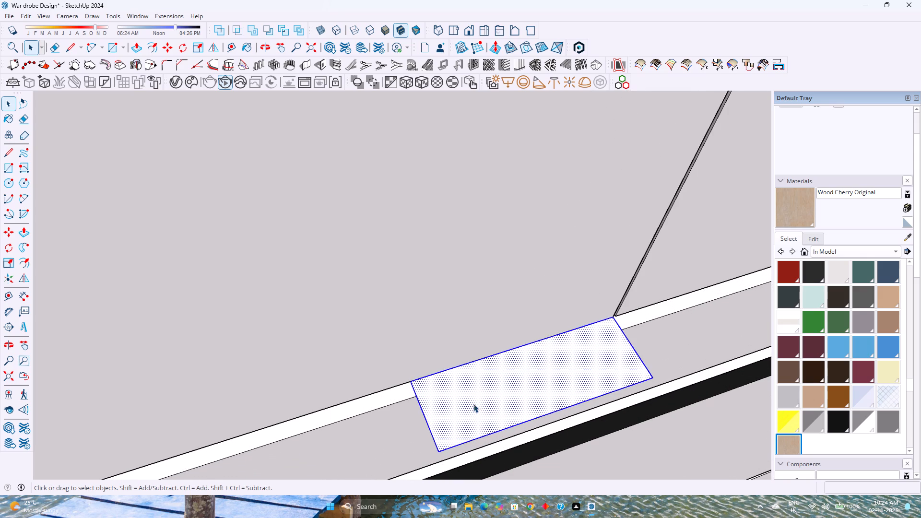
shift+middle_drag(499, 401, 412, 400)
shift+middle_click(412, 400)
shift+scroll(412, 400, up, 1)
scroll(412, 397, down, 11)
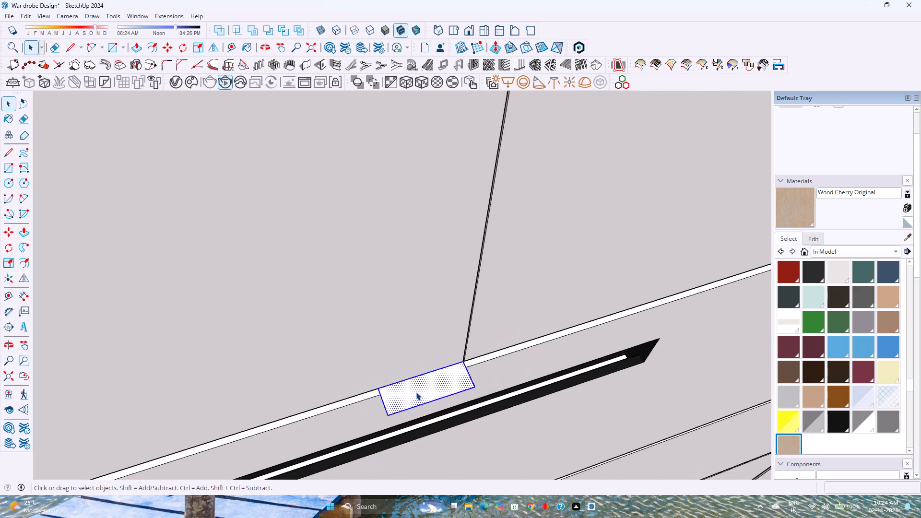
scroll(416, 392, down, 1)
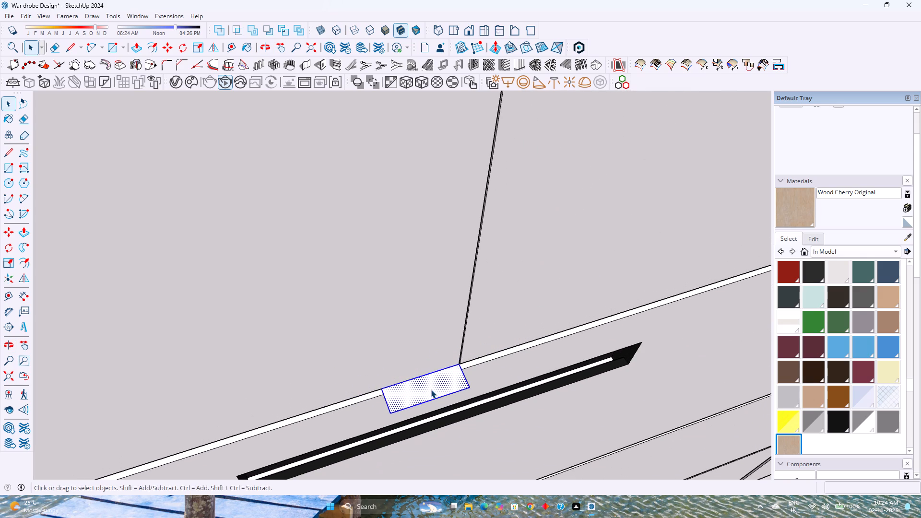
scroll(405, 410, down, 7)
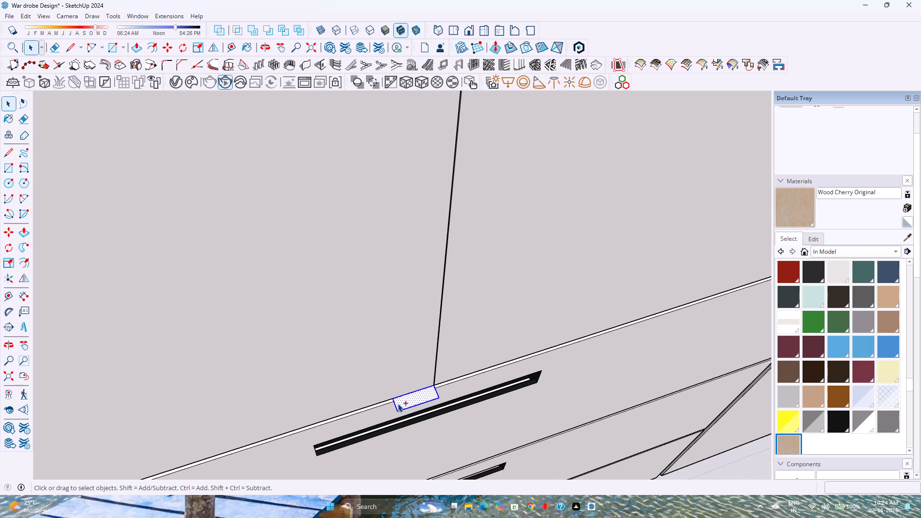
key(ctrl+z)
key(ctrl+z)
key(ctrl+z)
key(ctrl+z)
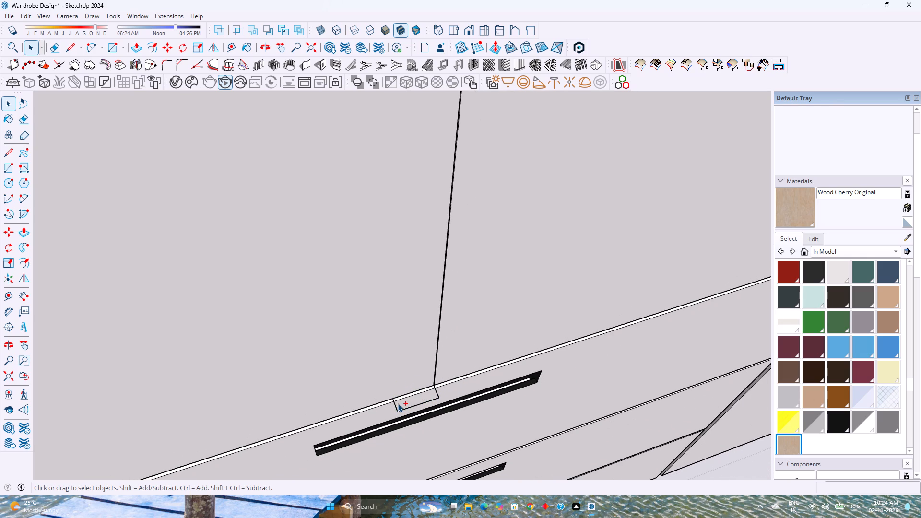
Draw a vertical line 1'3" high upward from the free end of the 1.5-inch line.
key(l)
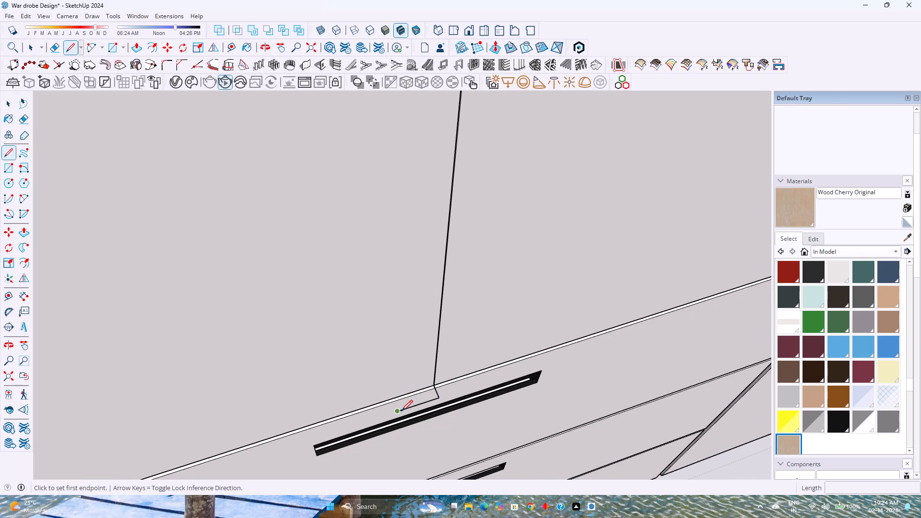
click(401, 411)
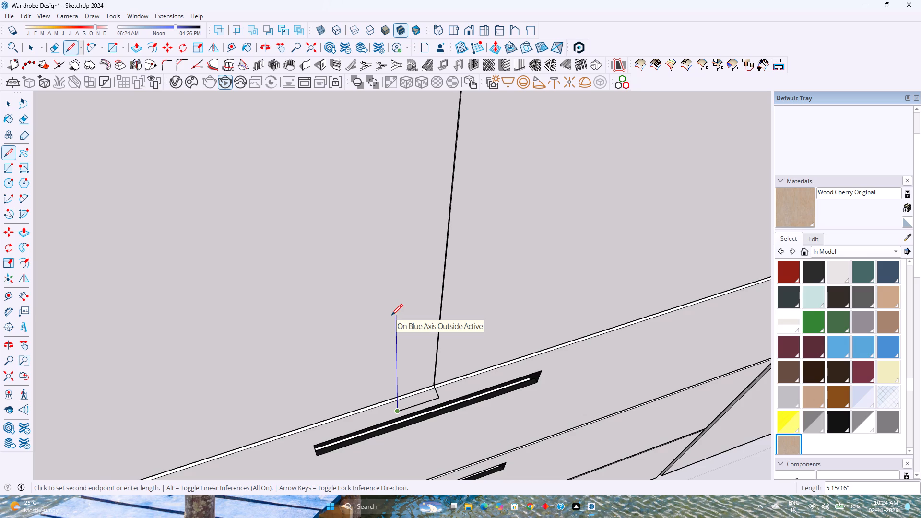
key(Up)
scroll(391, 315, down, 18)
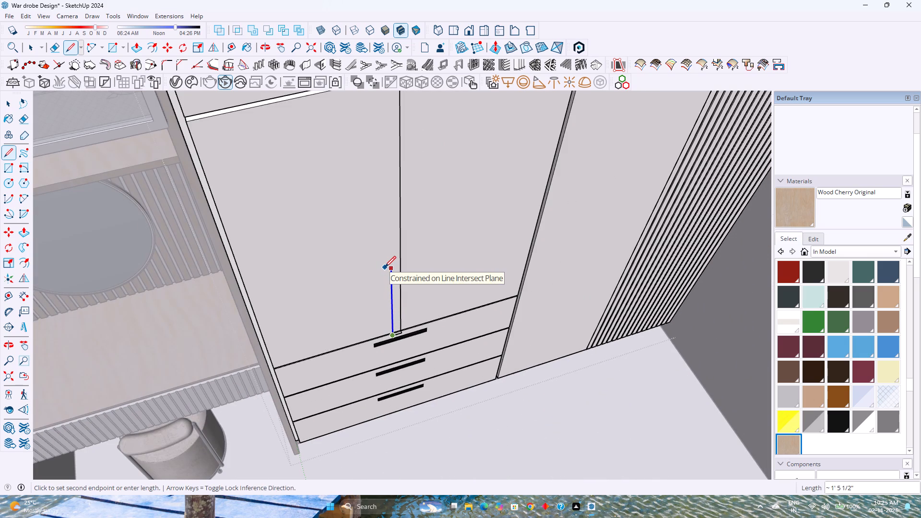
text(1')
key(Return)
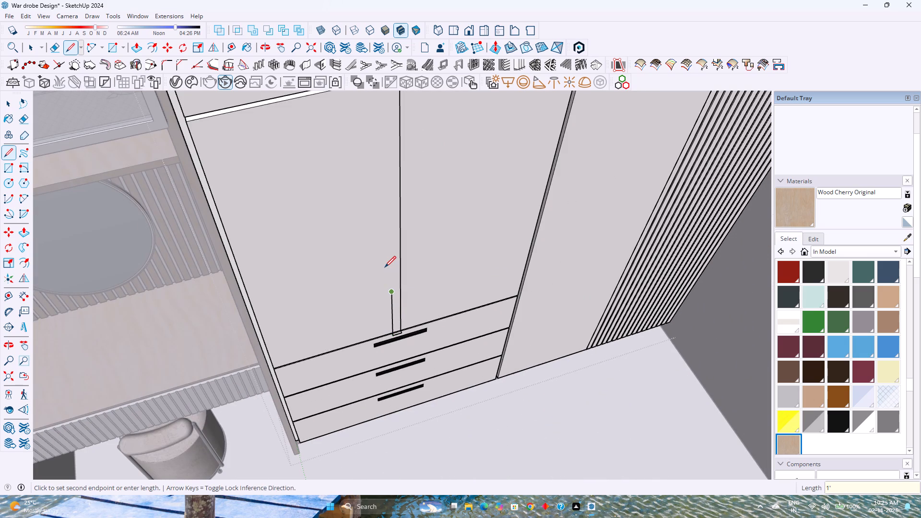
text(2')
key(Return)
text(1')
text(3")
key(Return)
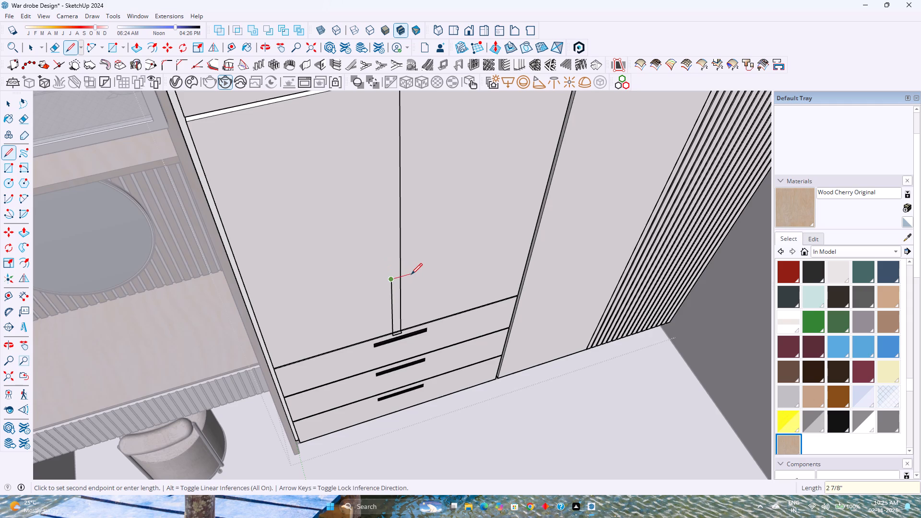
Draw the outline's 1.5-inch top edge parallel to the bottom line, ending directly above the bottom line's other end.
key(Right)
scroll(398, 323, up, 13)
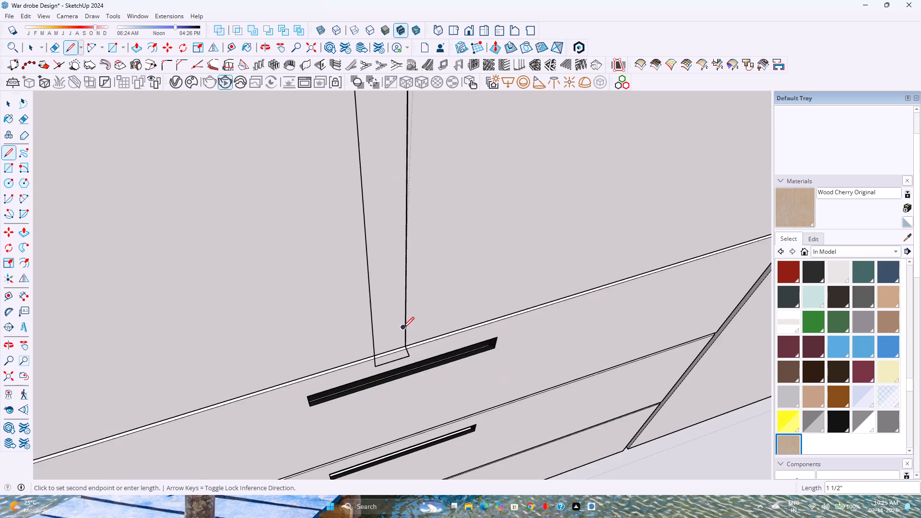
click(412, 356)
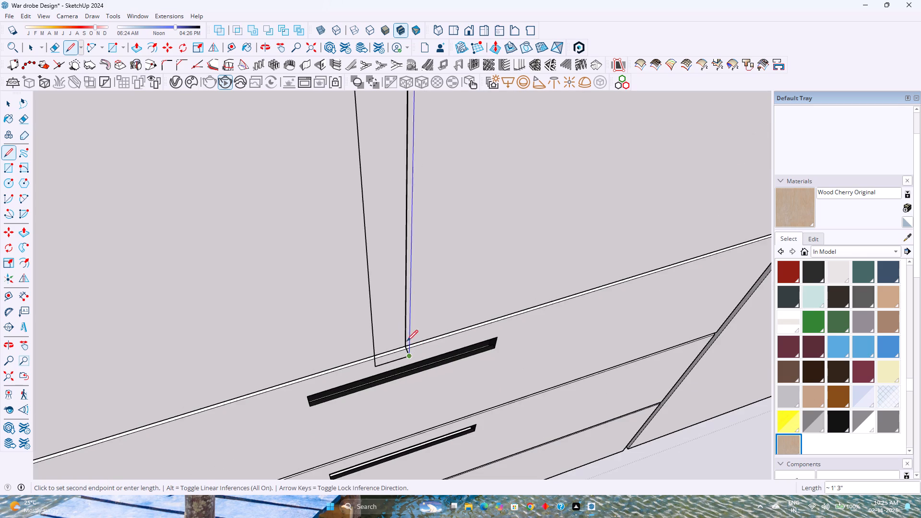
Draw a 1/2" line from the free end of the outline's top edge back to the door face.
scroll(403, 327, down, 10)
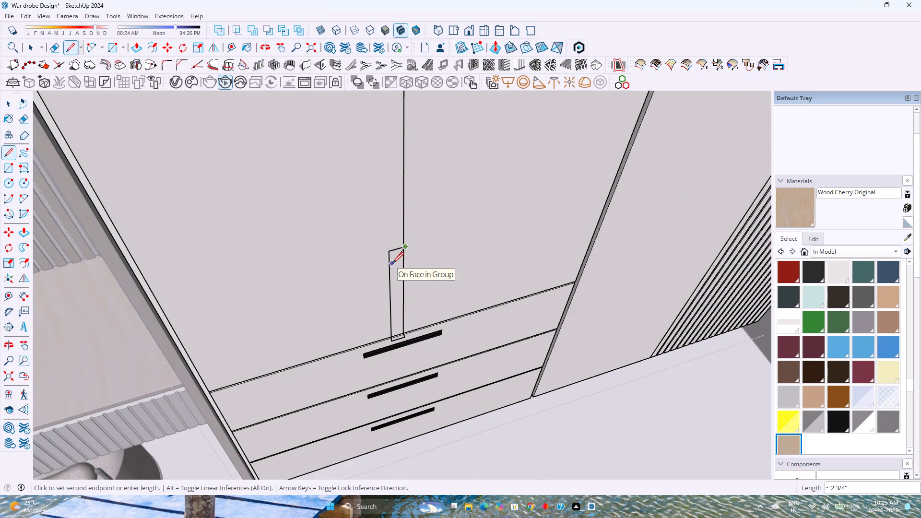
key(Up)
scroll(397, 231, up, 17)
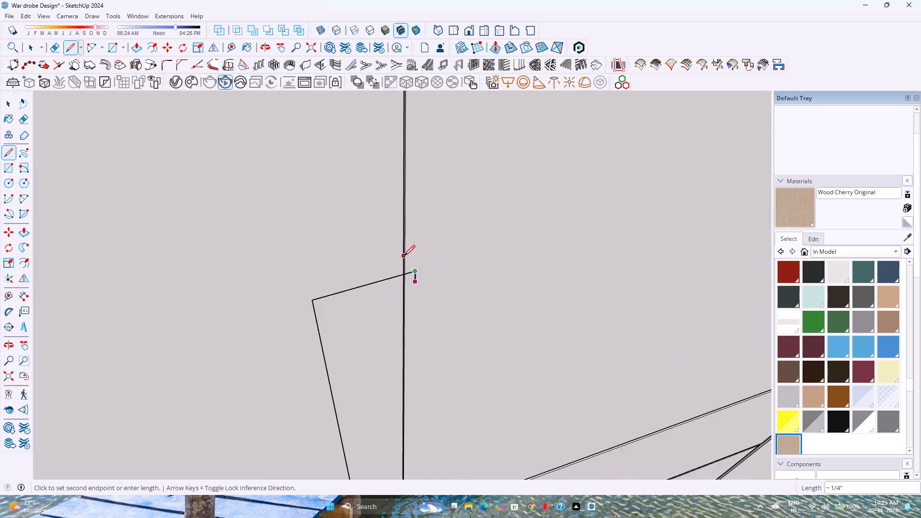
scroll(404, 259, up, 4)
middle_drag(406, 267, 424, 311)
middle_click(424, 311)
key(Left)
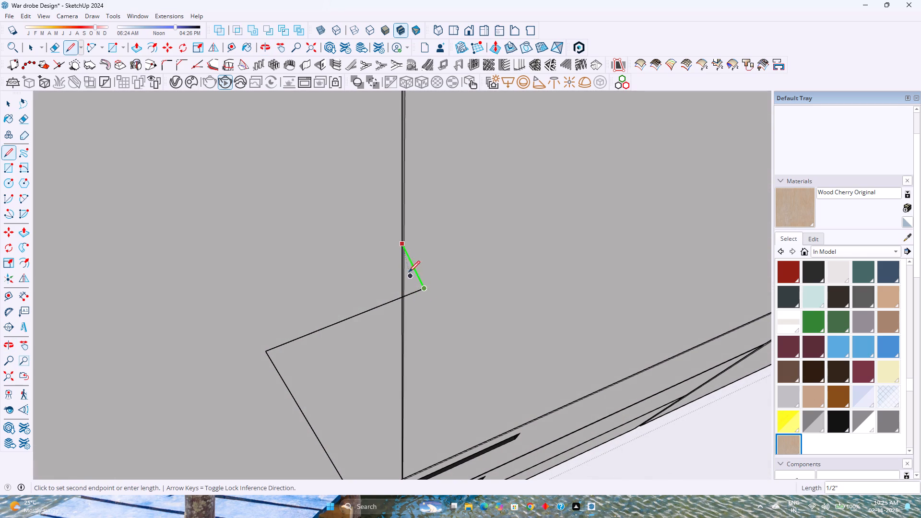
click(401, 244)
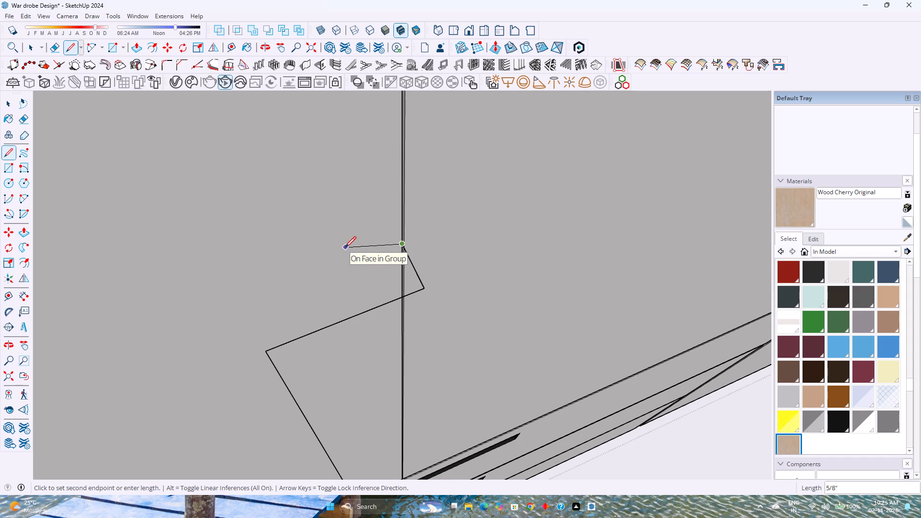
key(space)
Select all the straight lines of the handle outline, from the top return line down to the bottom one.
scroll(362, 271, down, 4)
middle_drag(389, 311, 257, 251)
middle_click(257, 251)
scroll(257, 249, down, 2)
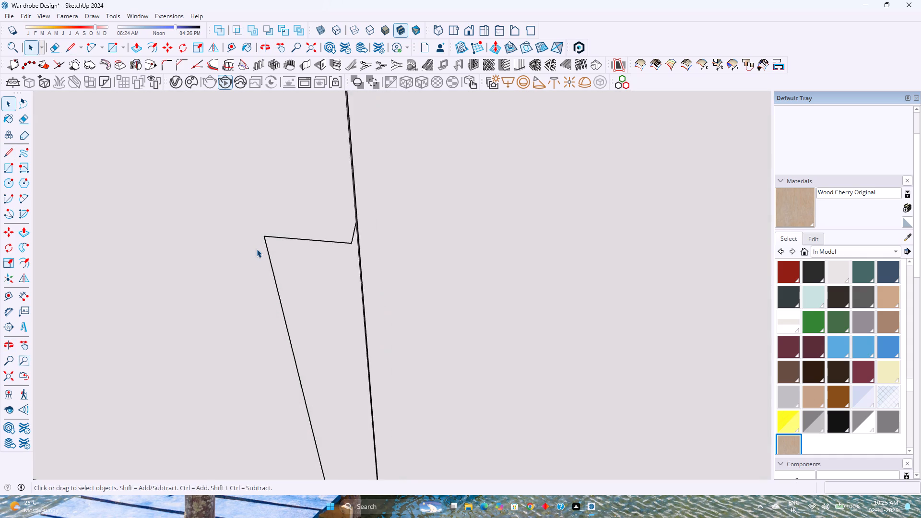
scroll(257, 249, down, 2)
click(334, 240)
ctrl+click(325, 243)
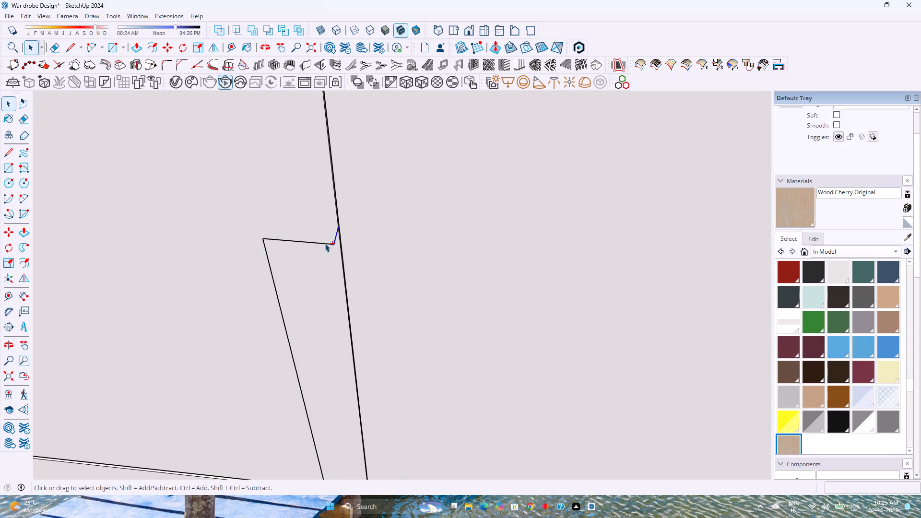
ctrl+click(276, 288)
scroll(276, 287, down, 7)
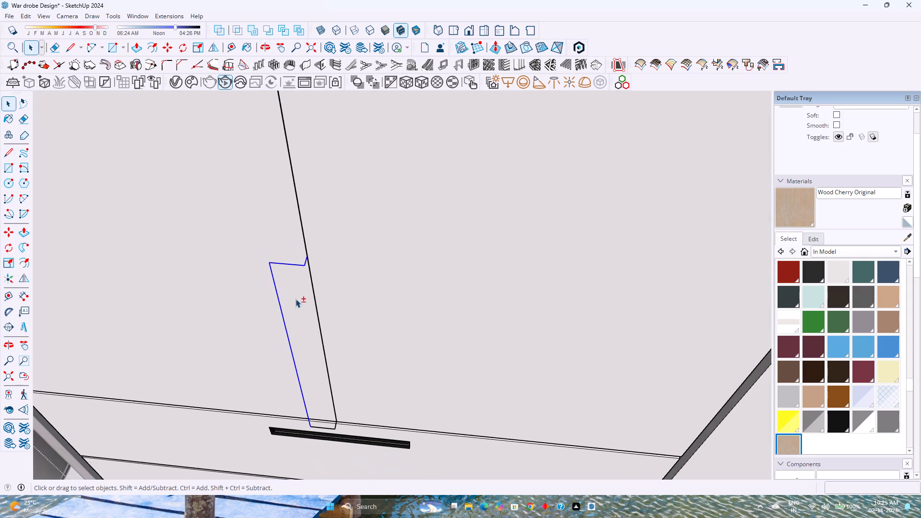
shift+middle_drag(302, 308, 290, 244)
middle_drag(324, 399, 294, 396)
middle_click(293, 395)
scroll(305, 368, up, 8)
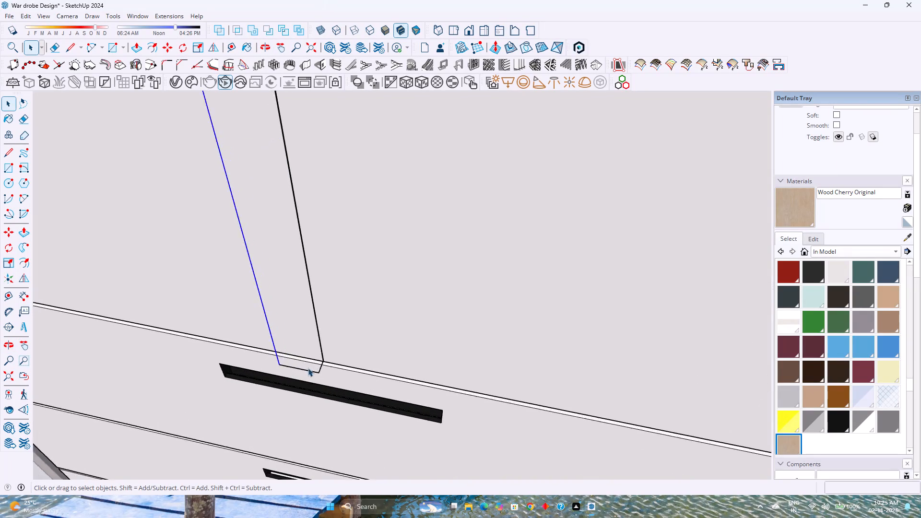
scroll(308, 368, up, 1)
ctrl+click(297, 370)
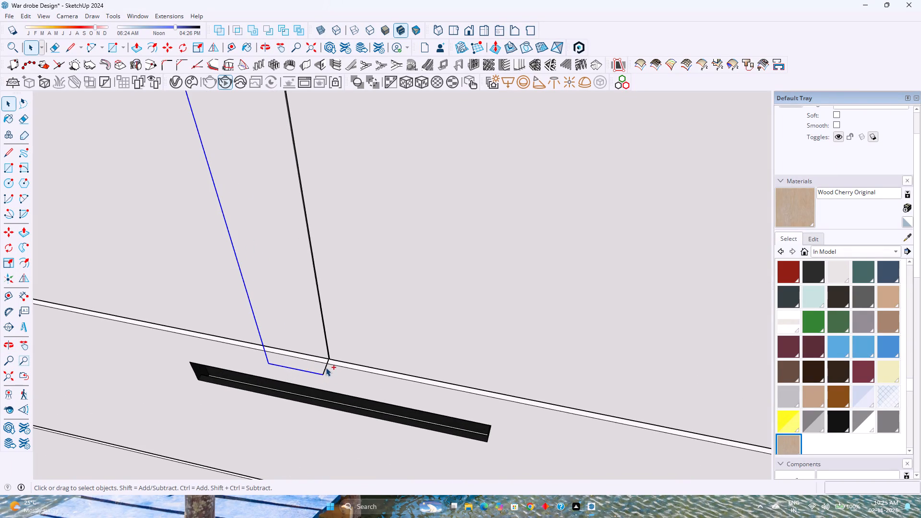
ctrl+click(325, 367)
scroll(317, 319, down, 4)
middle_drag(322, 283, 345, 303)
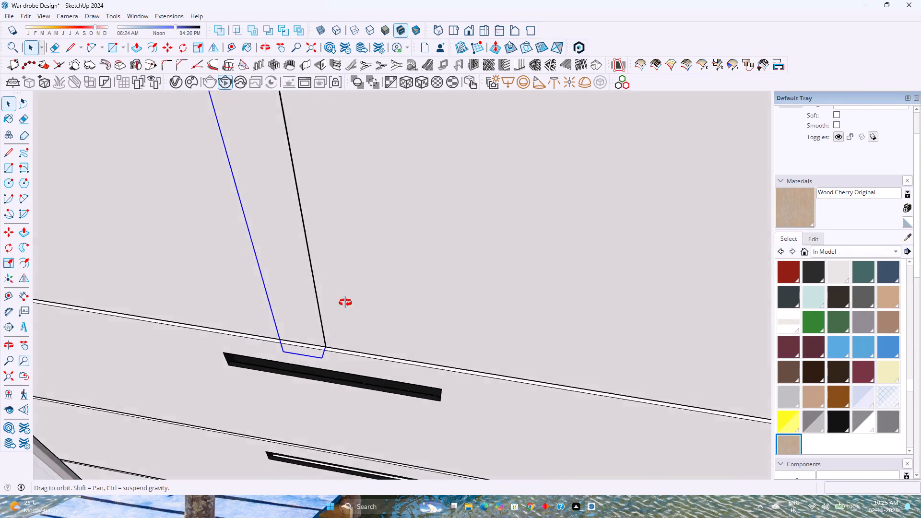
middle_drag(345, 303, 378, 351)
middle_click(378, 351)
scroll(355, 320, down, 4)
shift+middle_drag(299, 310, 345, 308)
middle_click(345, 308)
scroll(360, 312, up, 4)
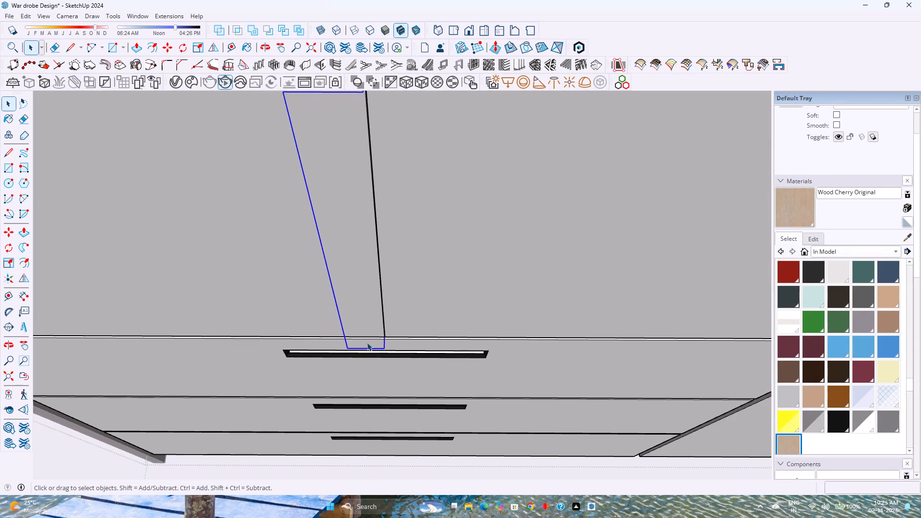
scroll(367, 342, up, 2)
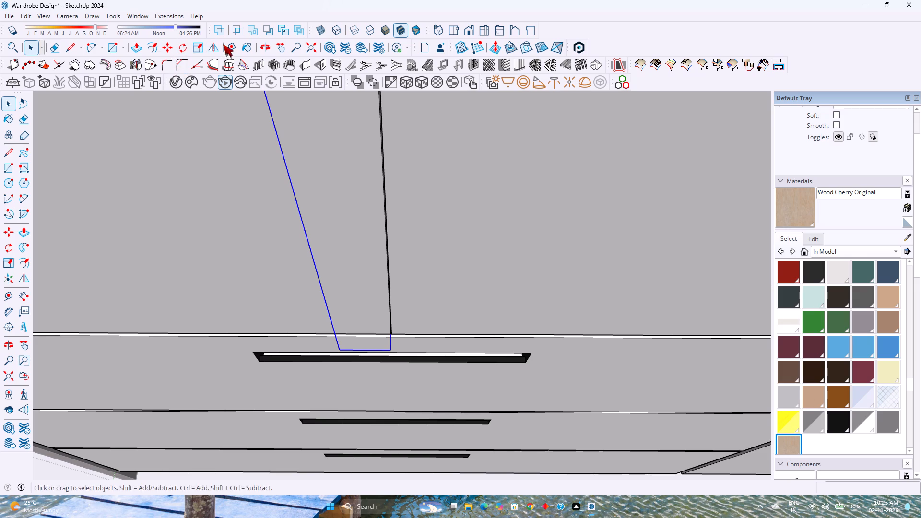
Place a guide 0.5" inward from the outline's short return line at the bottom.
click(228, 45)
scroll(394, 354, up, 11)
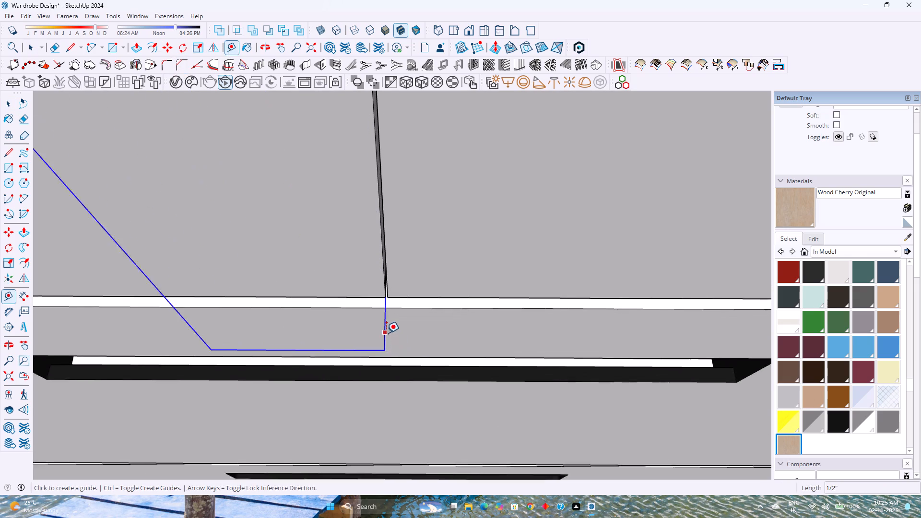
click(384, 333)
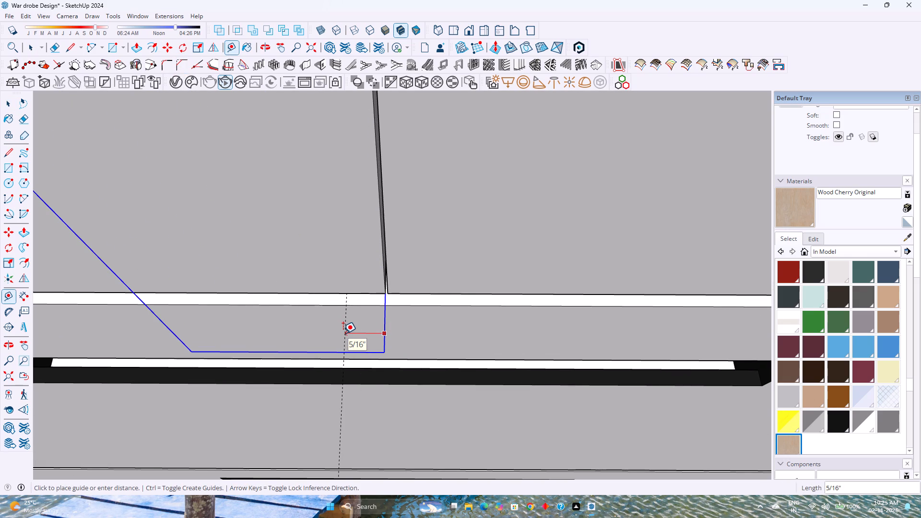
text(0.5)
key(Return)
Place a guide 0.5" inward from the outline's short return line at the top.
scroll(346, 330, down, 5)
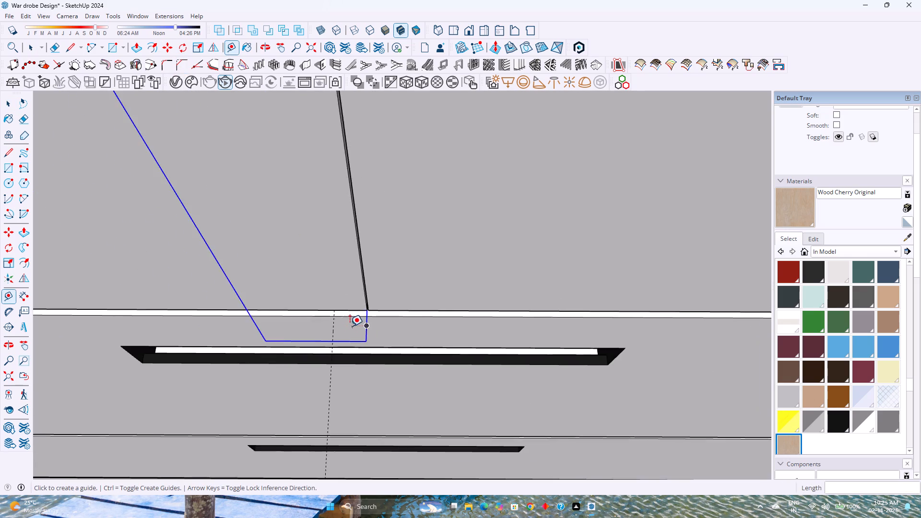
scroll(350, 326, down, 5)
shift+middle_drag(354, 297, 425, 418)
scroll(408, 310, down, 6)
shift+middle_drag(412, 285, 436, 400)
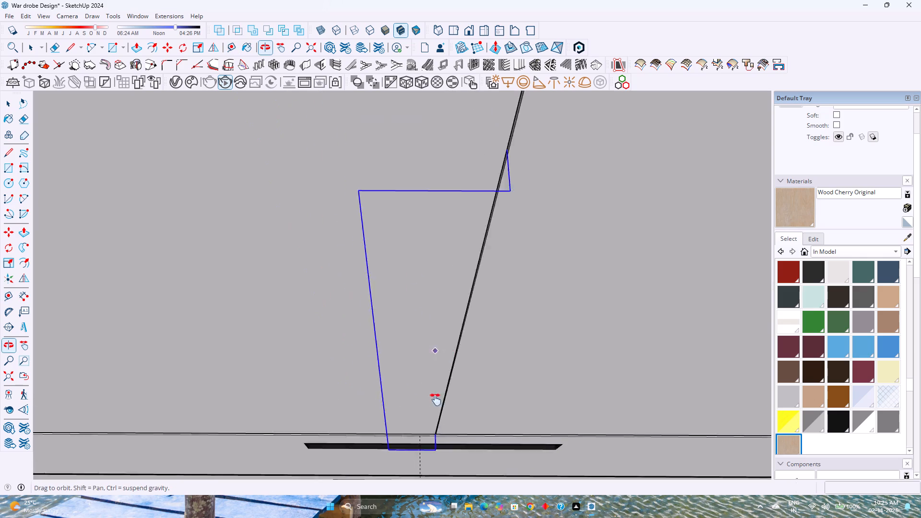
shift+middle_drag(436, 400, 426, 444)
shift+middle_click(426, 444)
click(491, 356)
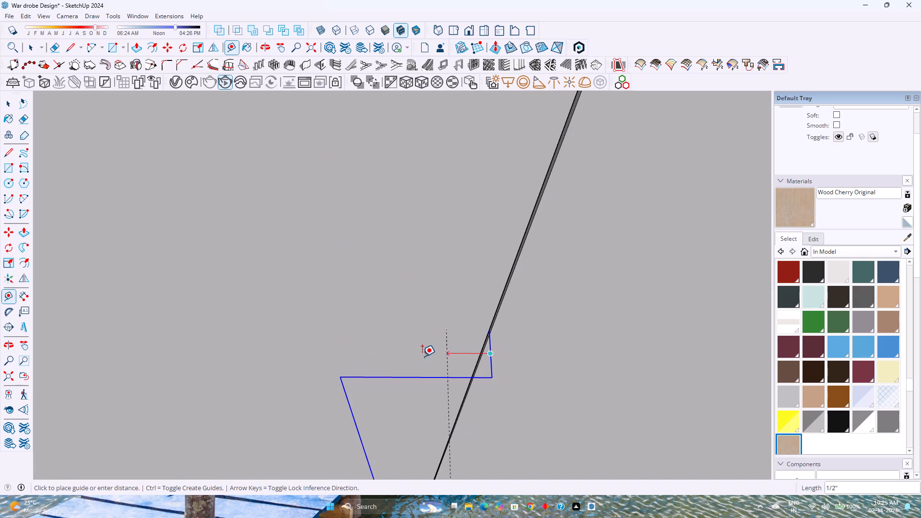
text(0.5)
key(Return)
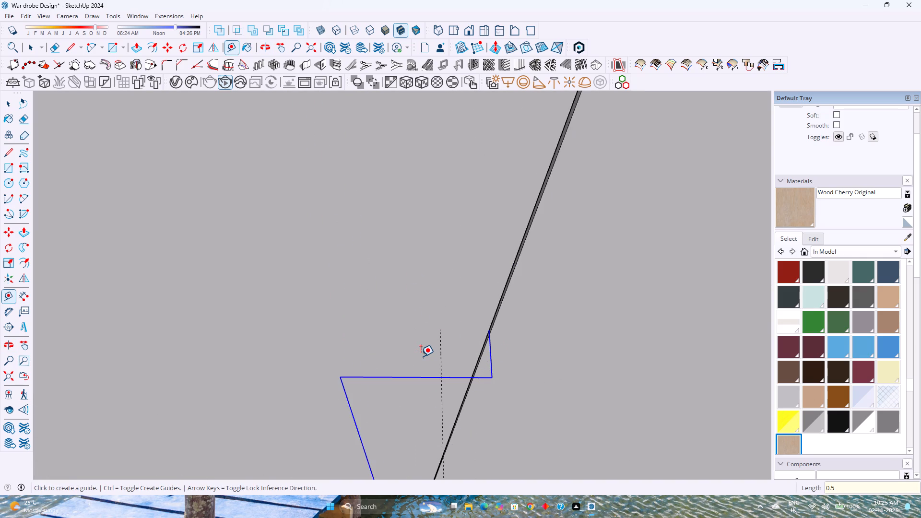
Draw a 20-segment arc across the outline's top corner, from the return line's door end to the guide on the top edge.
key(a)
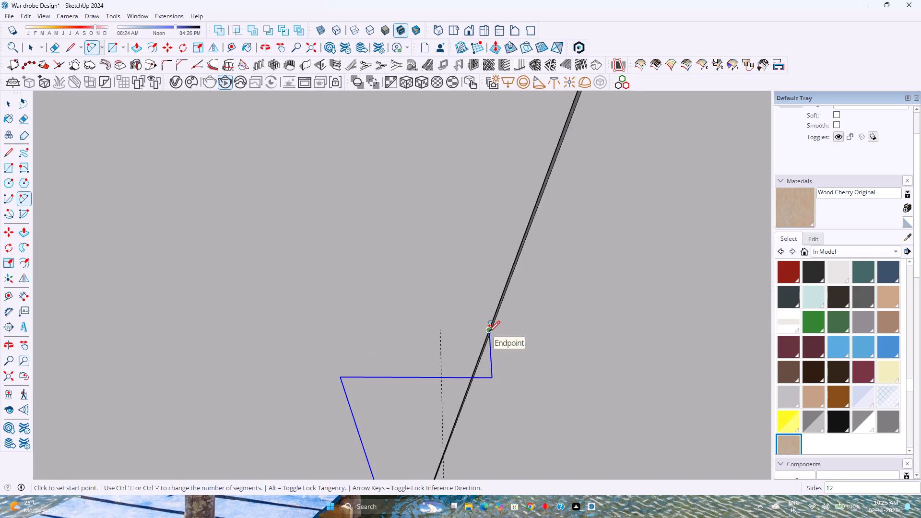
click(489, 332)
double_click(442, 374)
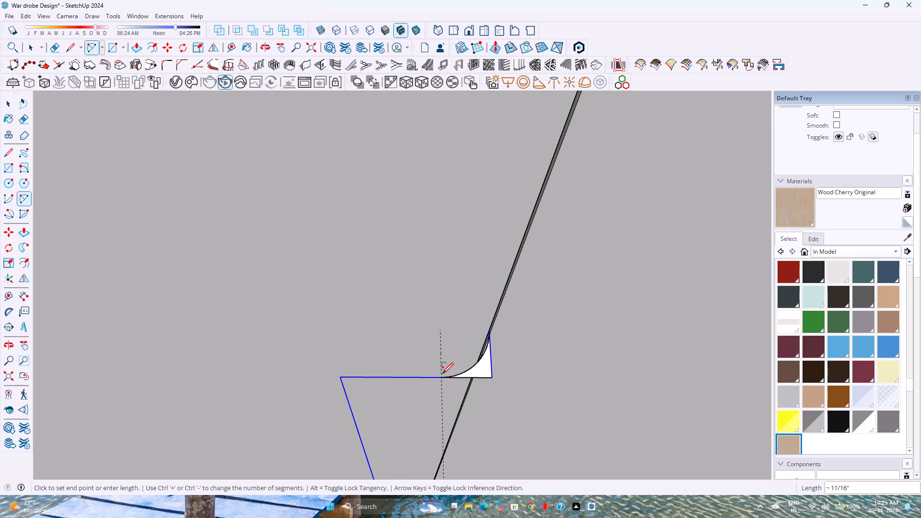
key(space)
click(475, 365)
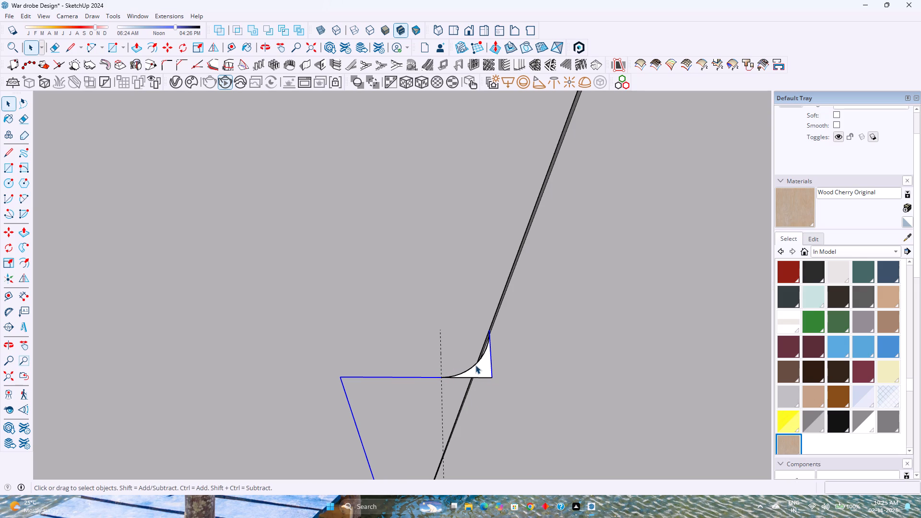
double_click(873, 117)
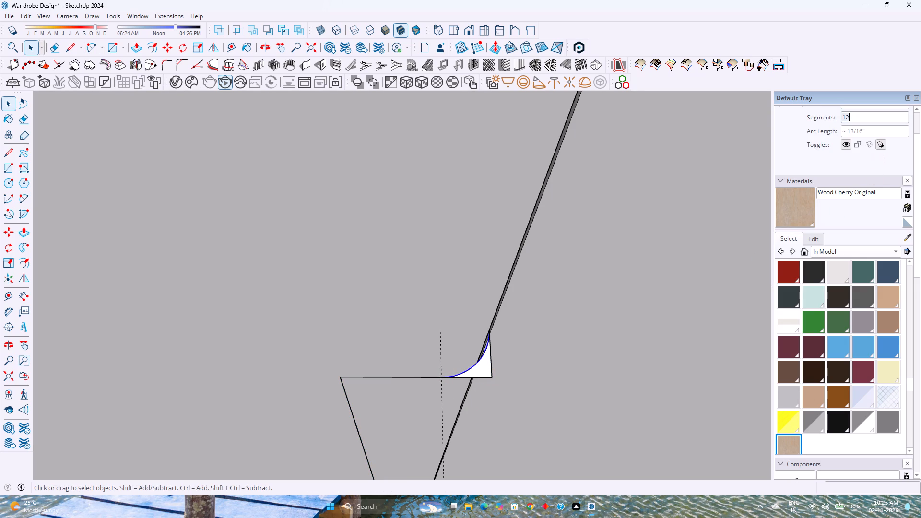
key(2)
key(0)
key(Return)
Delete the two straight segments left outside the arc at the outline's top corner.
click(484, 377)
key(Delete)
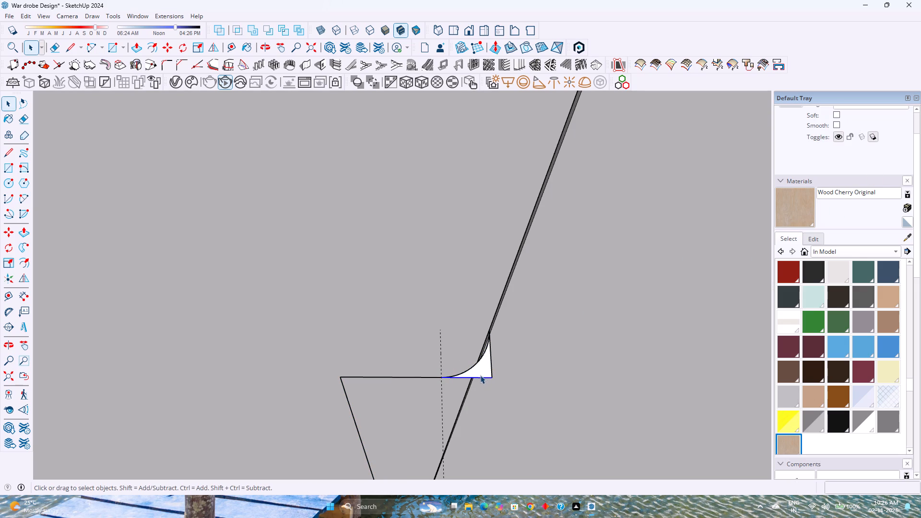
click(490, 371)
key(Delete)
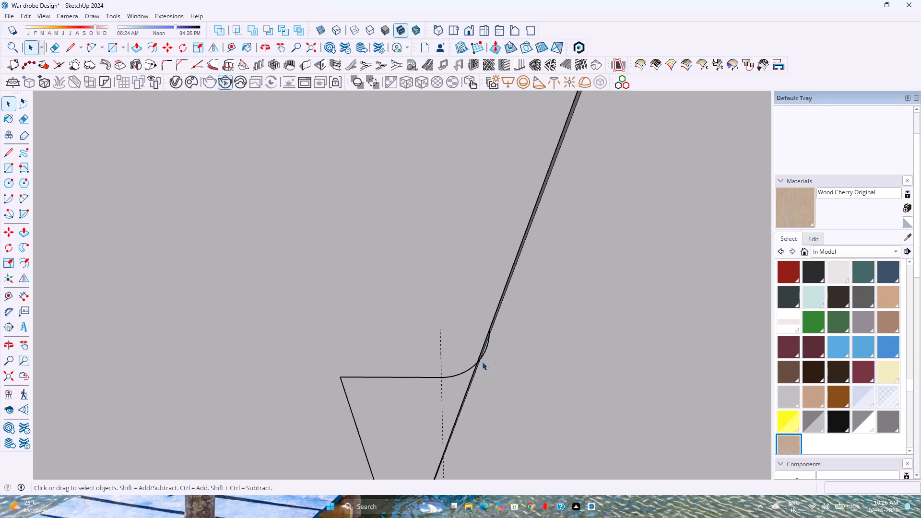
Copy the corner arc 1'3" down the outline's vertical line onto the bottom corner.
click(480, 360)
key(m)
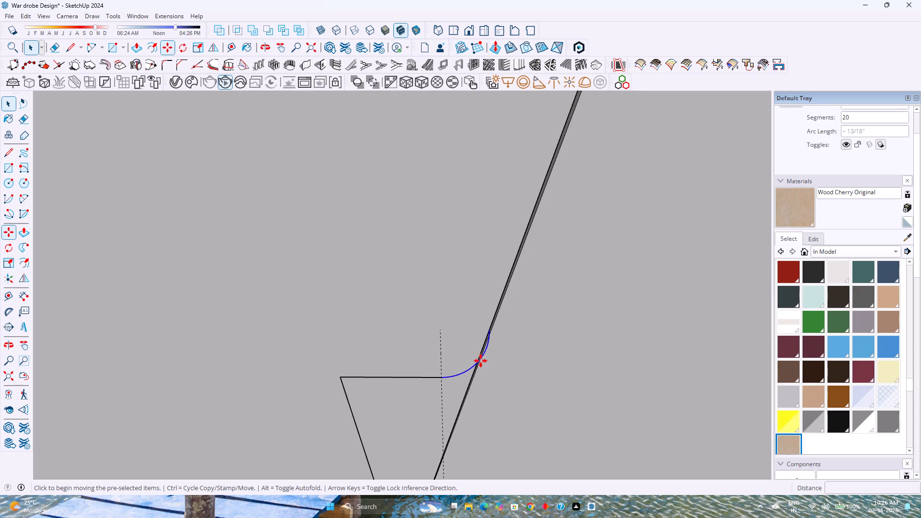
click(342, 377)
scroll(345, 399, down, 8)
shift+middle_drag(345, 403, 333, 319)
scroll(372, 424, up, 12)
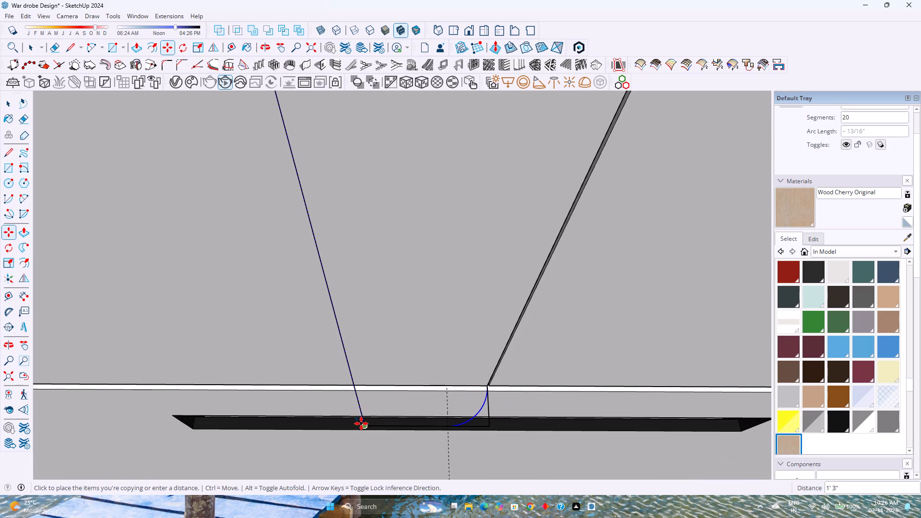
click(362, 427)
Erase the straight segments left outside the arc at the outline's bottom corner.
middle_drag(439, 419, 354, 358)
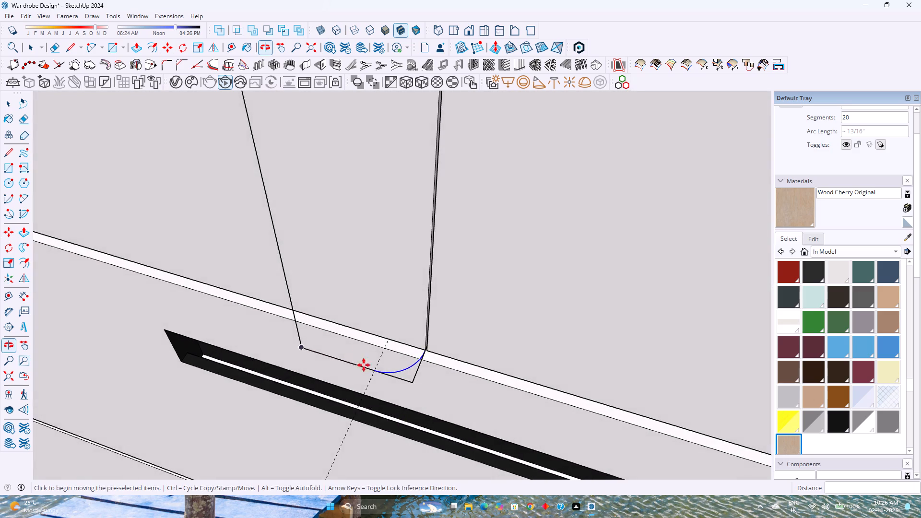
scroll(381, 383, up, 6)
key(e)
click(417, 372)
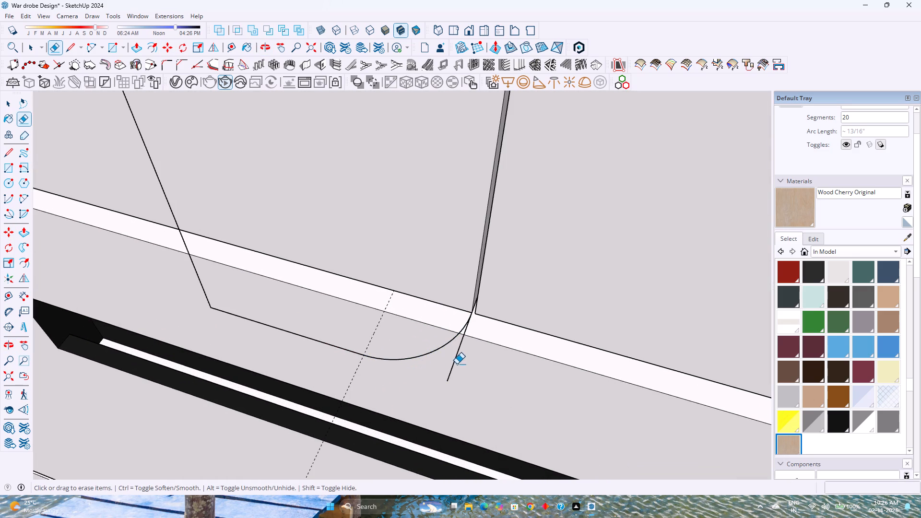
click(452, 360)
click(455, 360)
key(space)
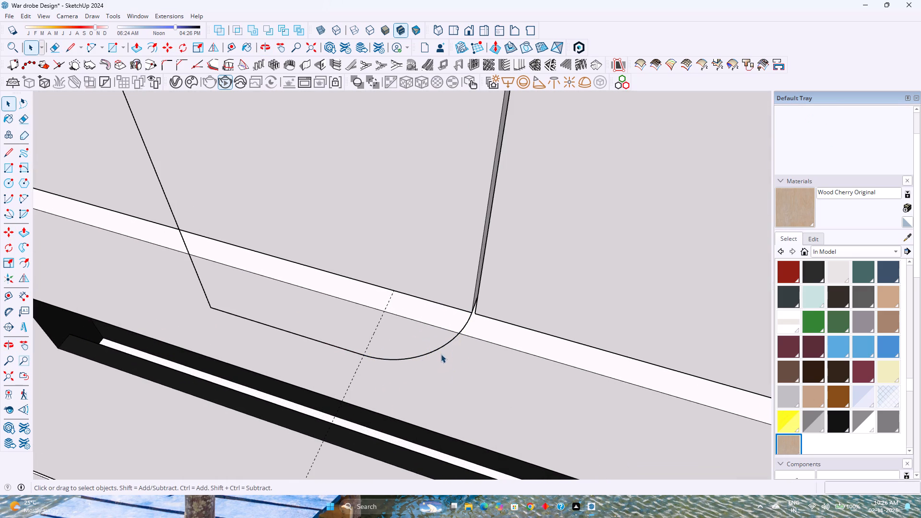
Weld the outline's vertical line, both short return lines and both corner arcs into one continuous handle path.
click(437, 347)
click(438, 348)
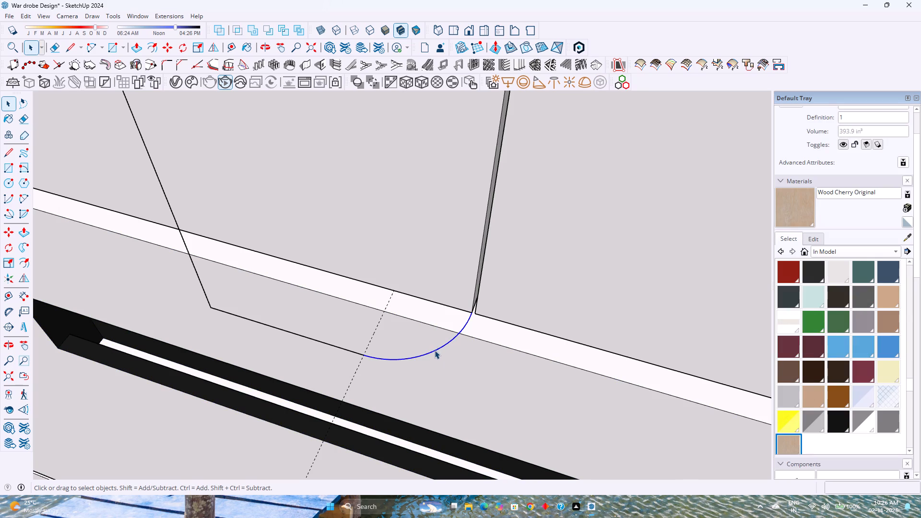
ctrl+click(347, 349)
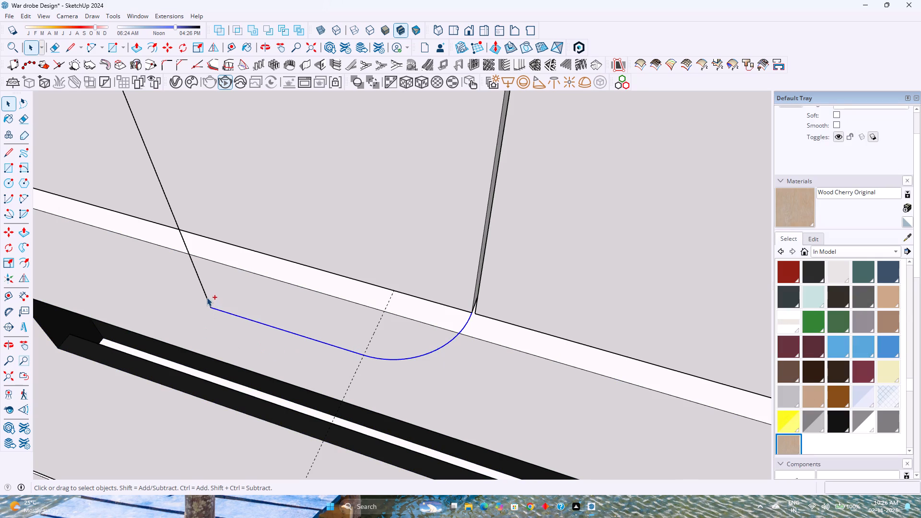
ctrl+click(207, 297)
scroll(294, 331, down, 9)
shift+middle_drag(323, 342, 373, 427)
scroll(363, 386, down, 8)
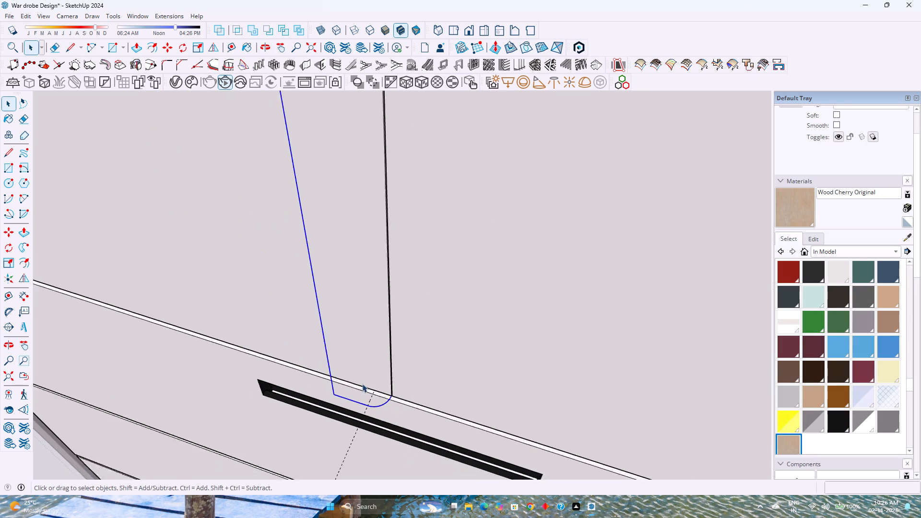
scroll(362, 384, down, 2)
scroll(381, 273, down, 1)
shift+middle_drag(377, 277, 384, 383)
scroll(378, 342, down, 5)
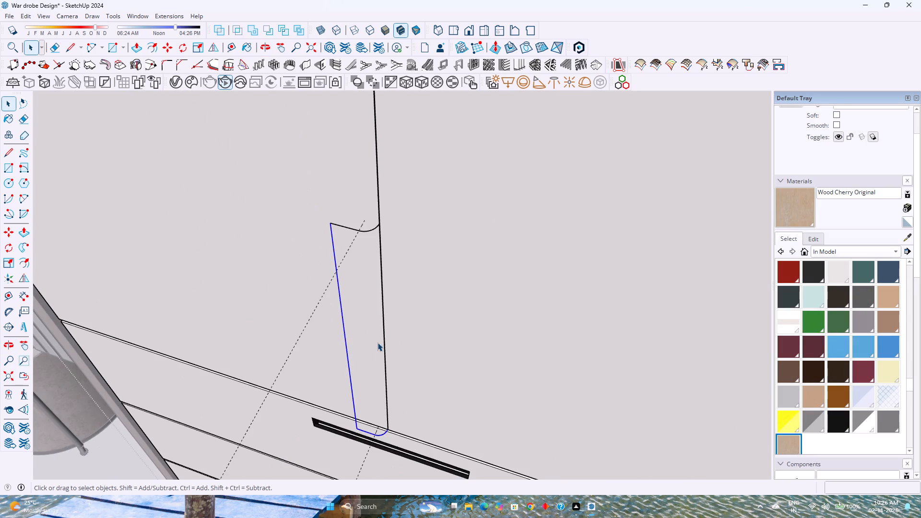
ctrl+click(367, 230)
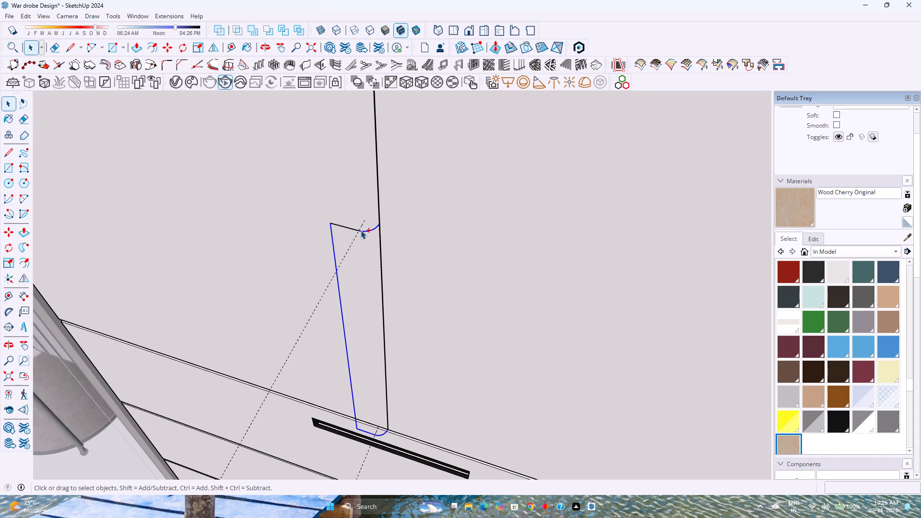
ctrl+click(353, 230)
right_click(353, 230)
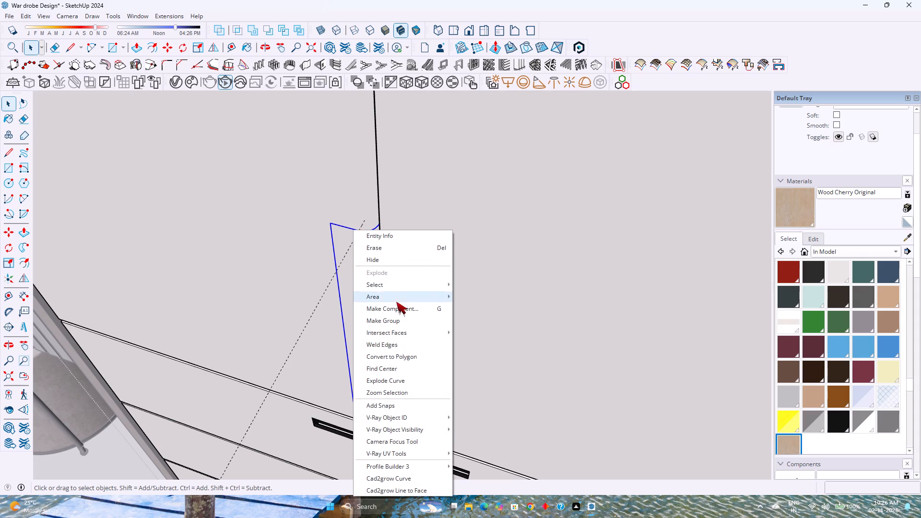
click(389, 348)
Move the welded handle path 20' along the green axis, away from the wardrobe front and out of the room.
scroll(389, 348, down, 3)
key(m)
click(383, 260)
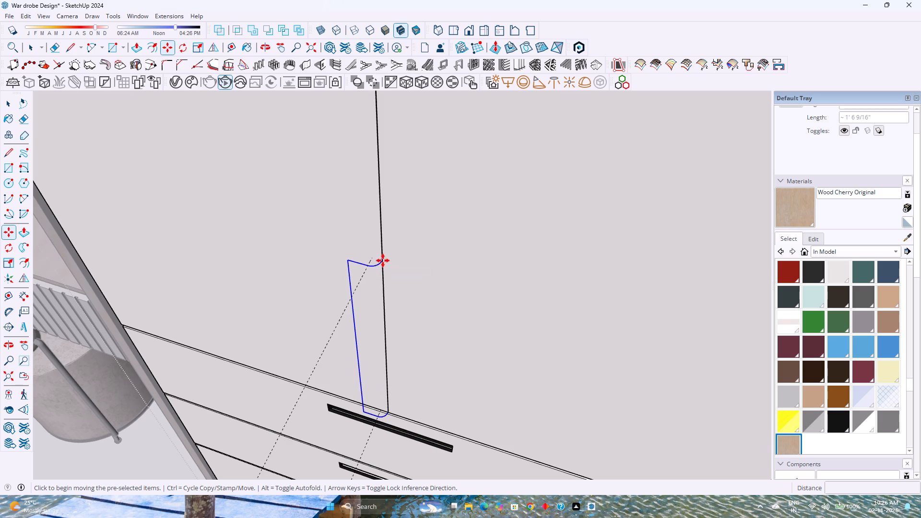
key(Left)
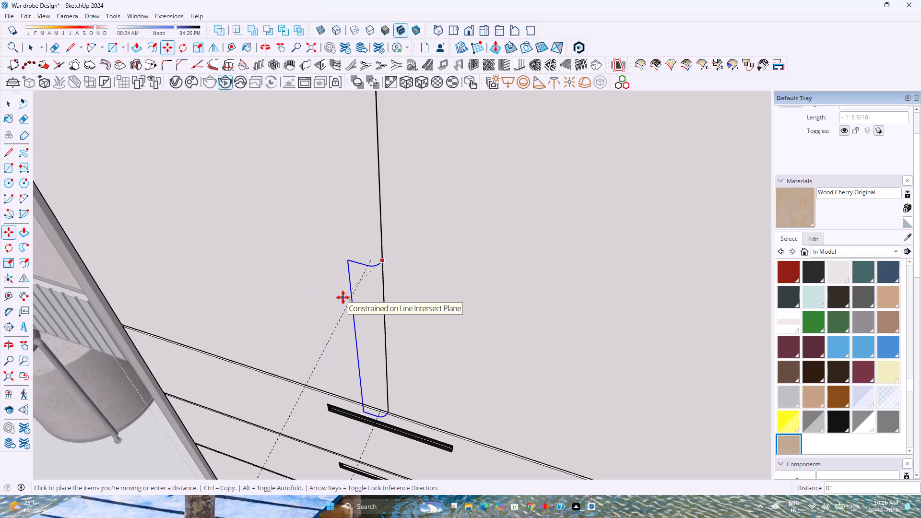
key(Up)
scroll(351, 318, down, 9)
key(Left)
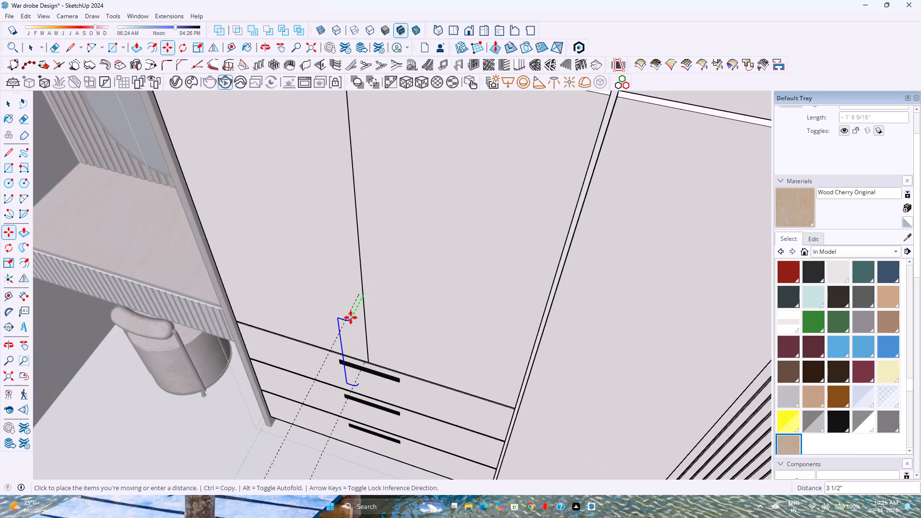
scroll(351, 318, down, 16)
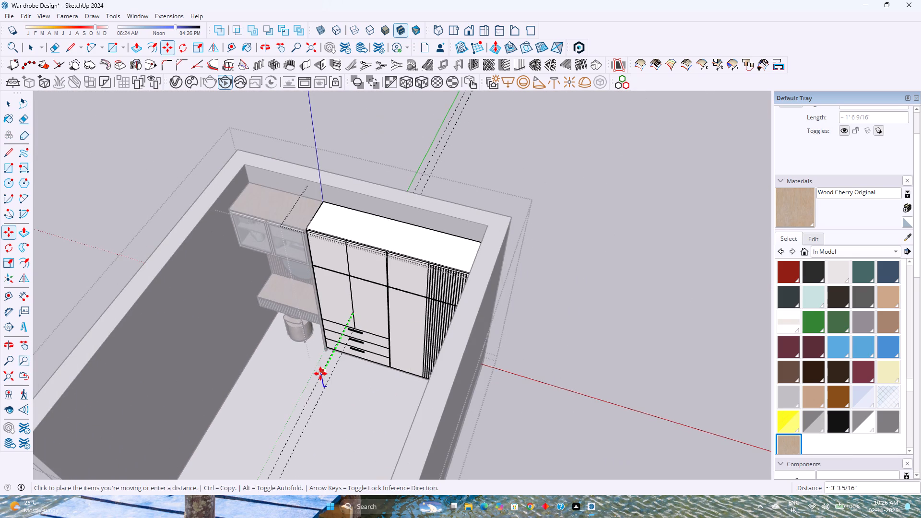
text(20)
key(apostrophe)
key(Return)
key(space)
Examine the relocated handle path and its two curved ends from several angles.
scroll(317, 378, down, 4)
shift+middle_drag(277, 410, 350, 287)
shift+middle_click(365, 275)
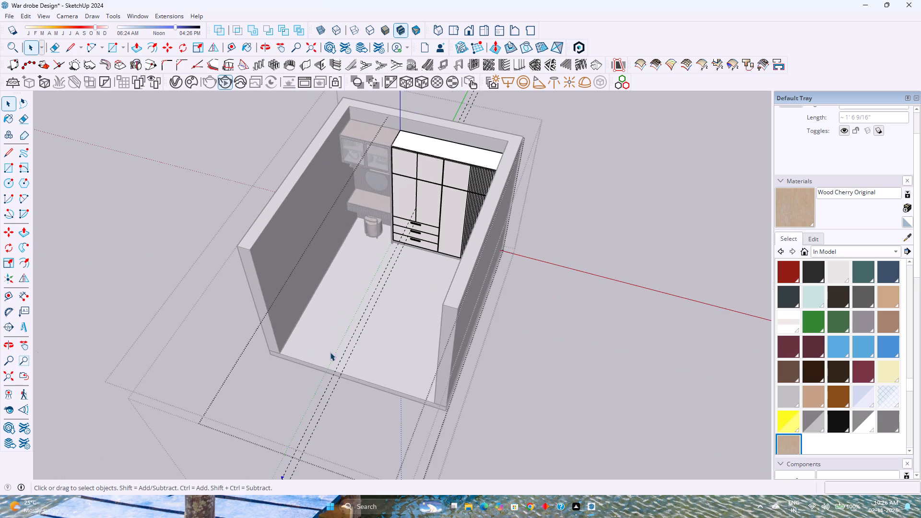
scroll(310, 410, up, 2)
scroll(309, 406, down, 2)
shift+middle_drag(292, 414, 380, 256)
shift+middle_drag(397, 240, 405, 233)
scroll(392, 328, up, 9)
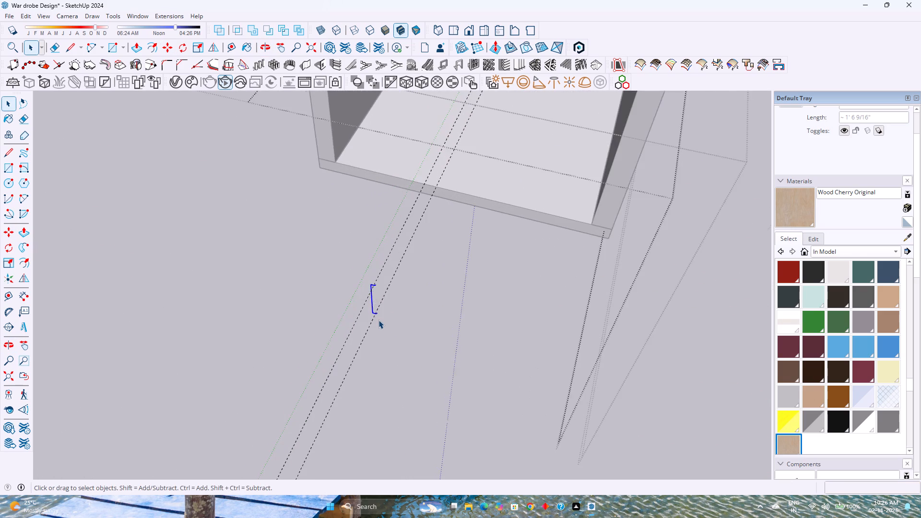
scroll(378, 320, up, 18)
middle_drag(388, 308, 288, 337)
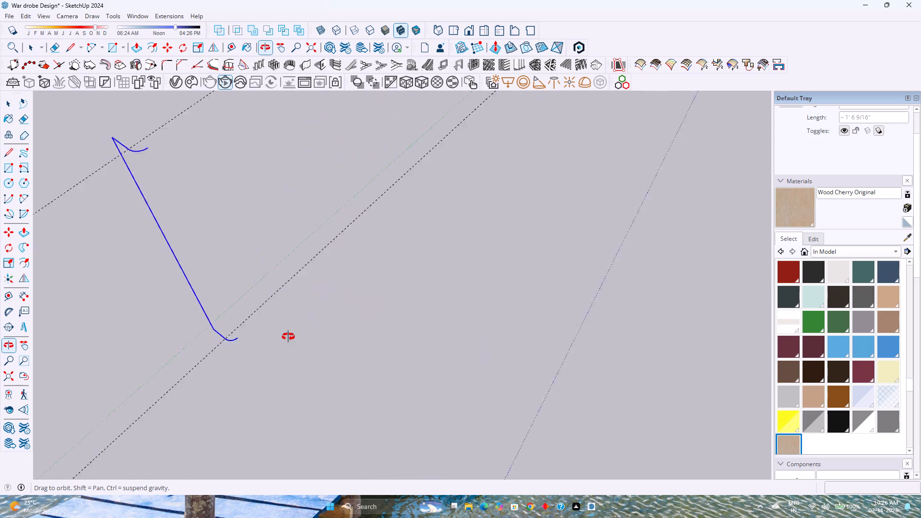
middle_drag(288, 337, 31, 304)
middle_click(31, 304)
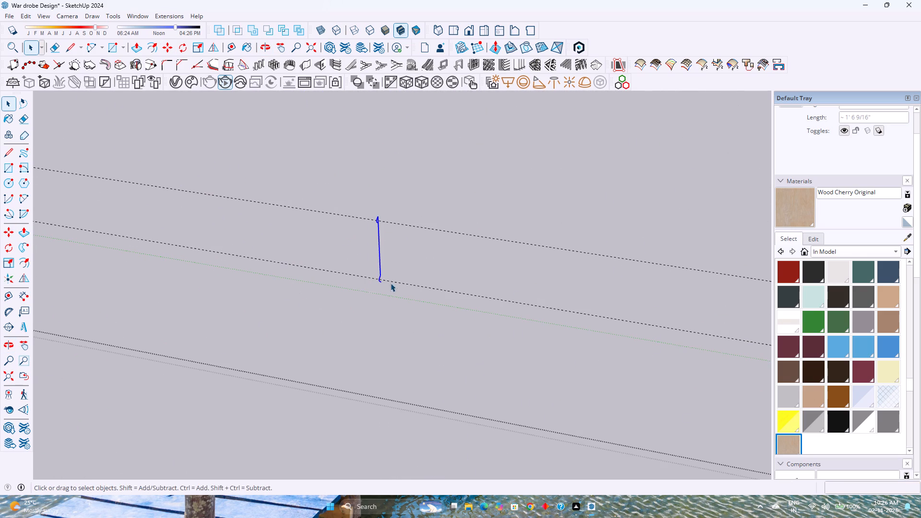
scroll(394, 276, up, 20)
scroll(375, 280, down, 1)
middle_drag(374, 281, 360, 288)
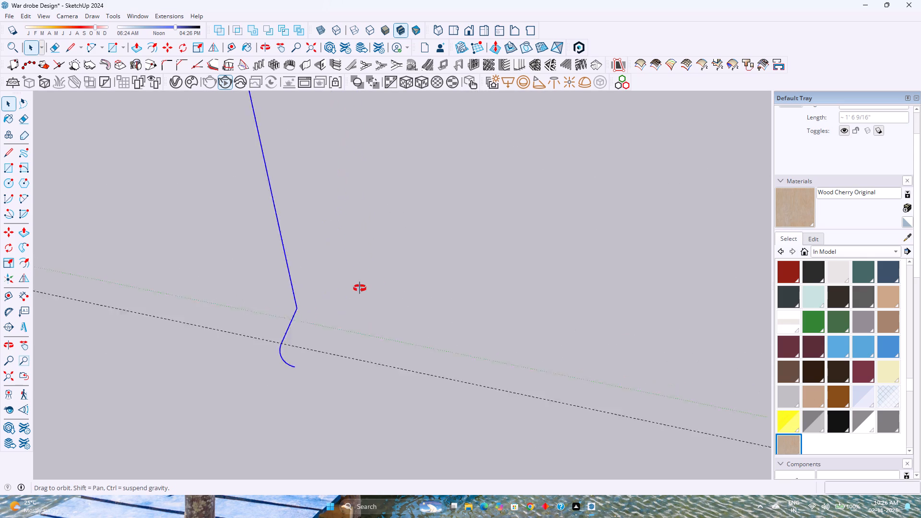
middle_drag(360, 288, 369, 275)
middle_click(369, 275)
scroll(369, 275, down, 3)
shift+middle_drag(367, 273, 388, 332)
scroll(378, 324, down, 4)
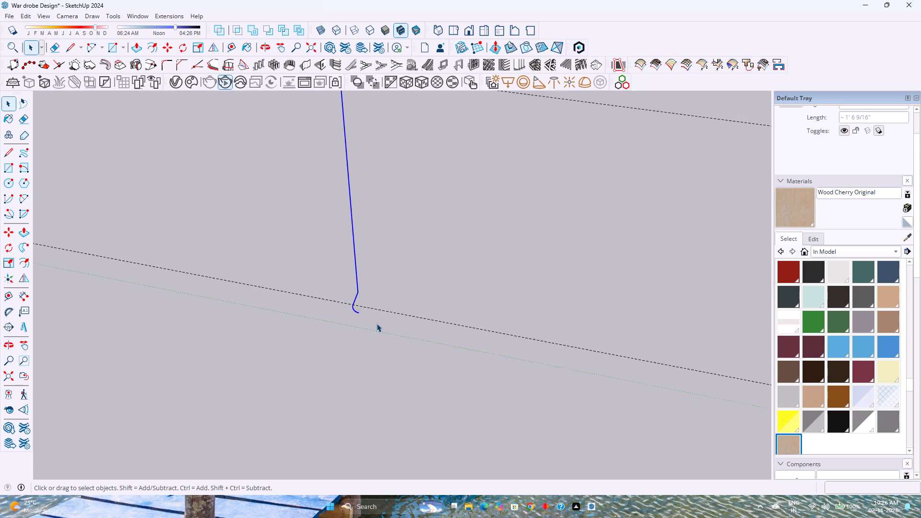
shift+middle_drag(377, 302, 382, 353)
scroll(369, 332, down, 2)
middle_drag(369, 328, 314, 361)
middle_click(314, 361)
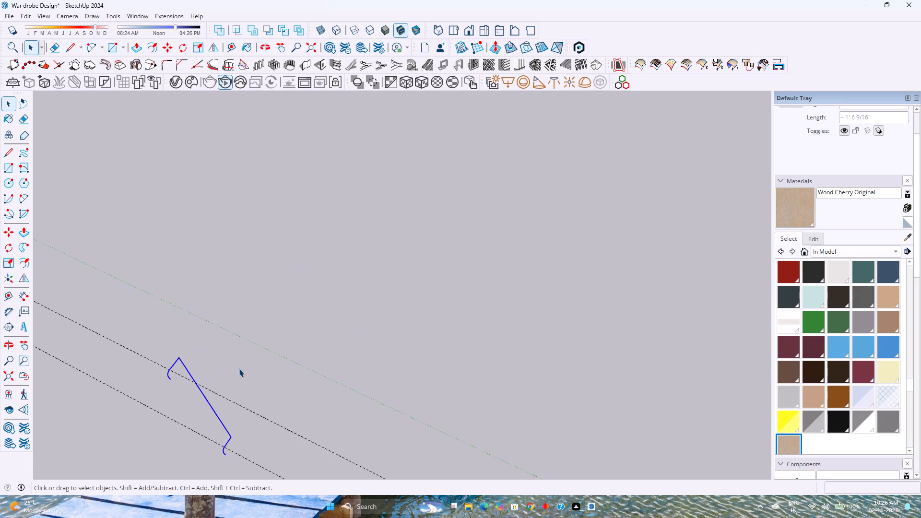
shift+middle_drag(175, 378, 227, 338)
scroll(266, 428, up, 7)
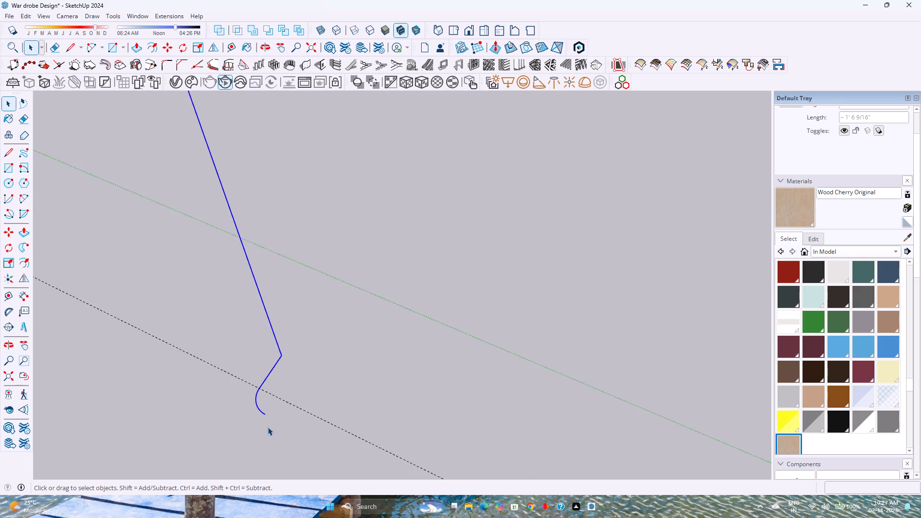
scroll(268, 426, down, 6)
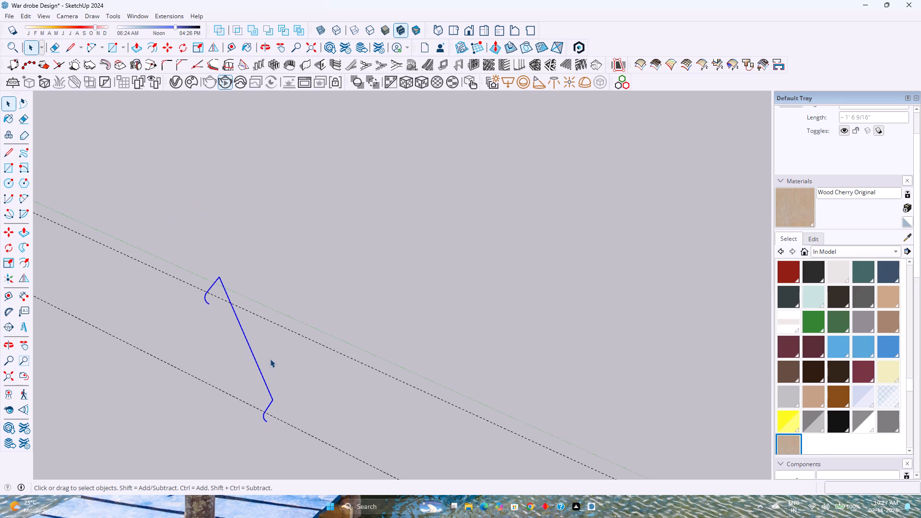
scroll(264, 424, up, 4)
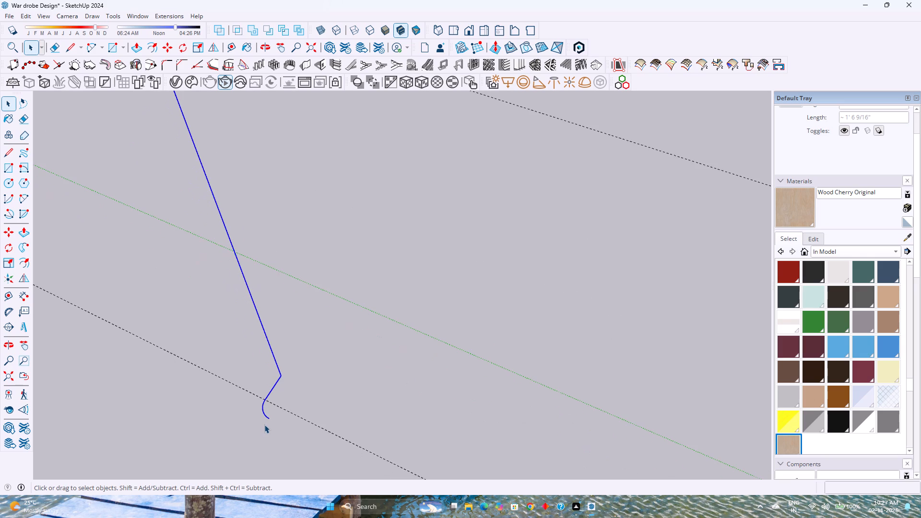
scroll(264, 424, down, 6)
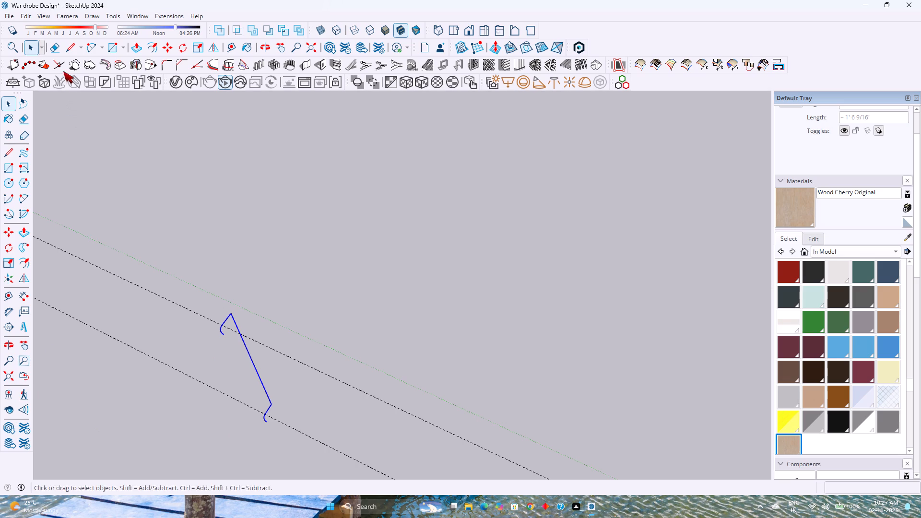
Draw a line straight down from the free end of the path's upper arc, entering 0.5" and correcting its length to 0.25".
click(69, 54)
scroll(213, 353, up, 3)
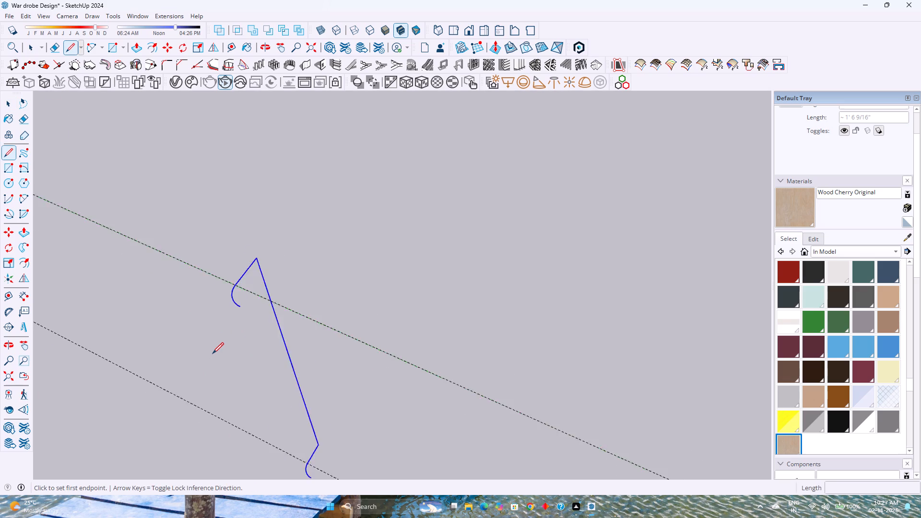
scroll(213, 353, up, 2)
middle_drag(213, 353, 238, 335)
middle_click(238, 335)
scroll(253, 334, down, 2)
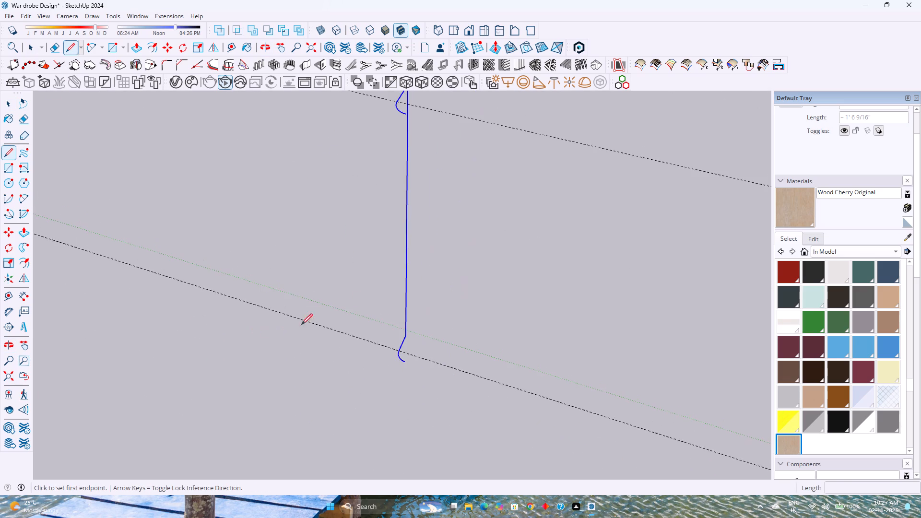
shift+middle_drag(358, 299, 338, 401)
scroll(384, 270, up, 4)
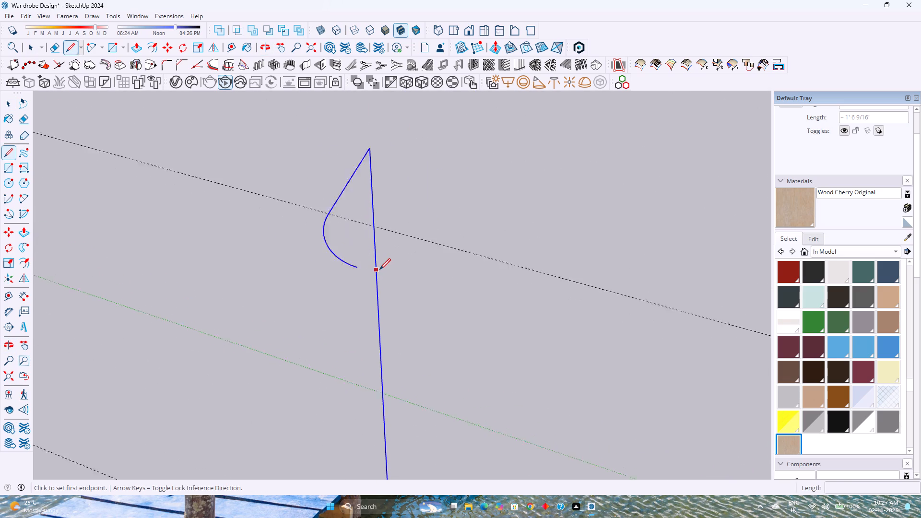
scroll(379, 270, up, 1)
click(332, 265)
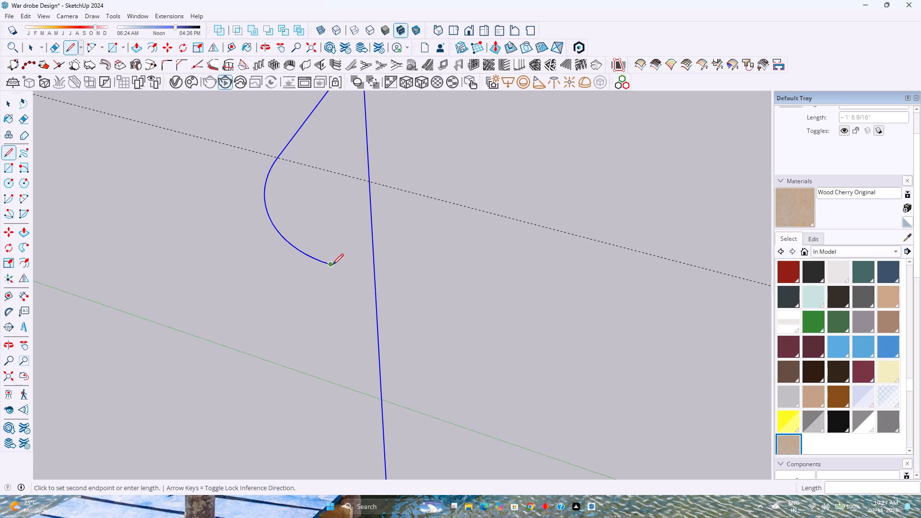
scroll(334, 290, up, 2)
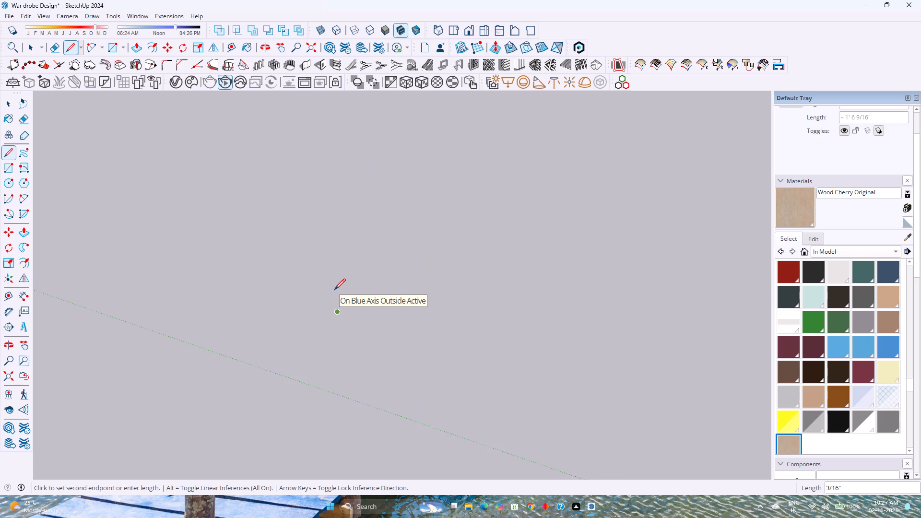
scroll(334, 290, down, 2)
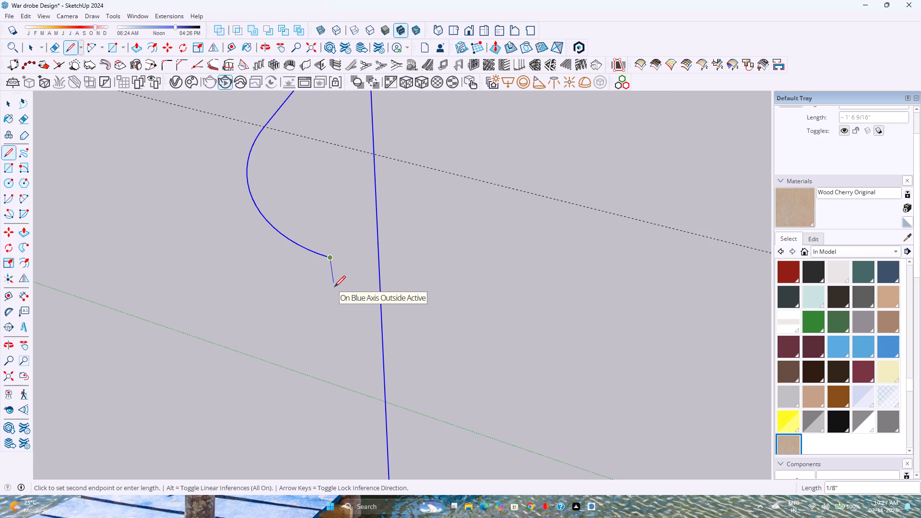
text(0.5)
key(Return)
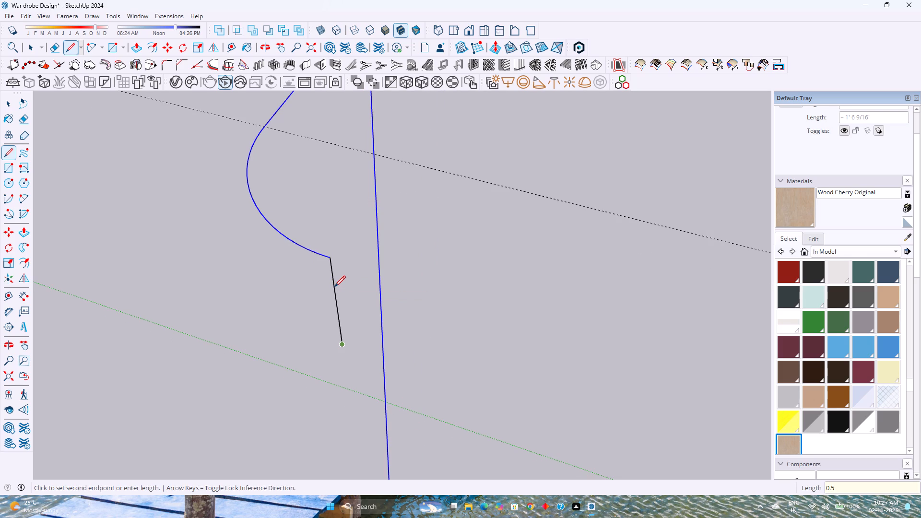
text(0.25)
key(Return)
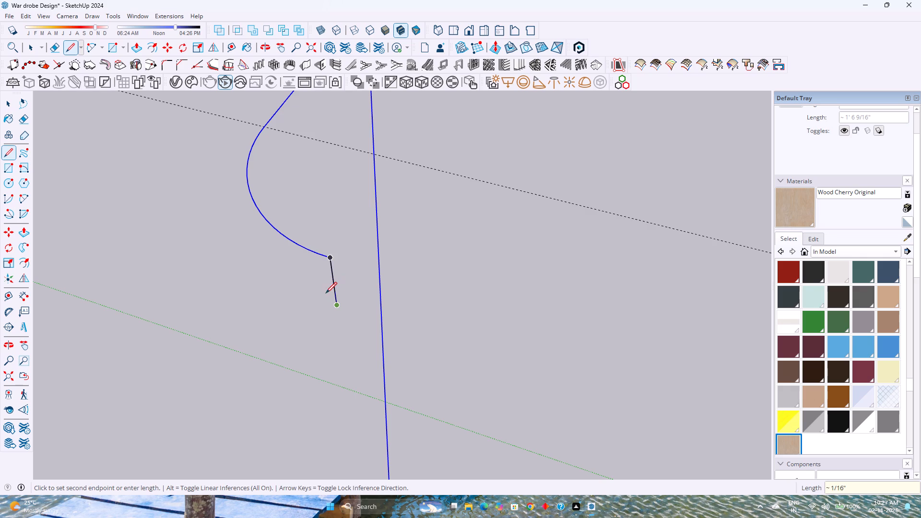
Complete a 1/4" square profile at the path's upper arc end by drawing its three remaining sides.
middle_drag(342, 288, 303, 278)
scroll(304, 278, down, 10)
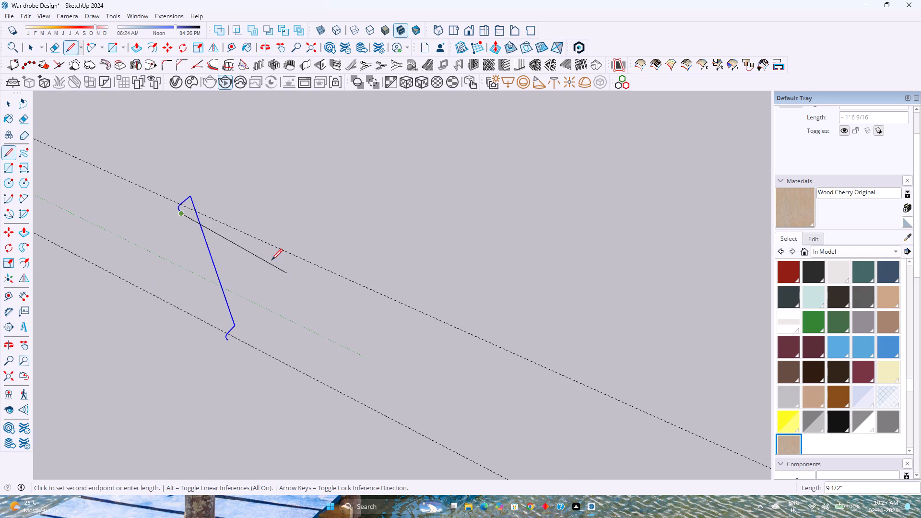
scroll(192, 211, up, 3)
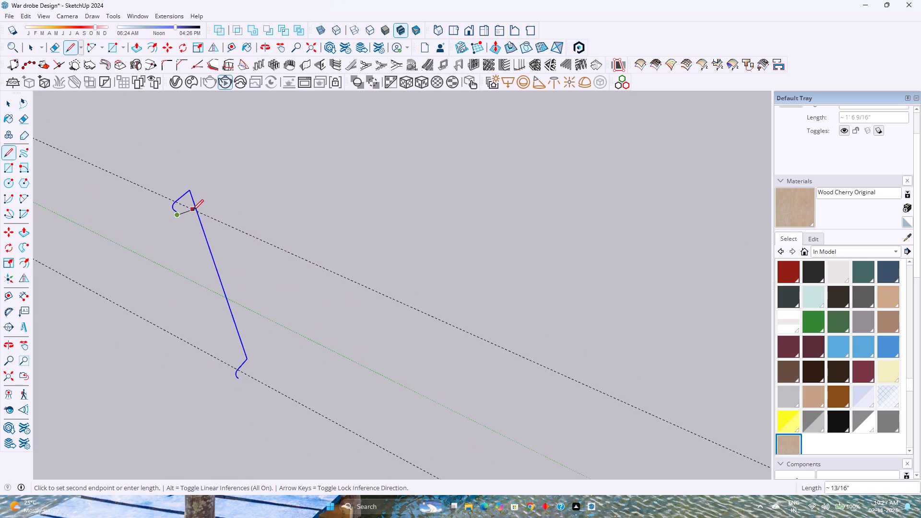
scroll(192, 211, up, 8)
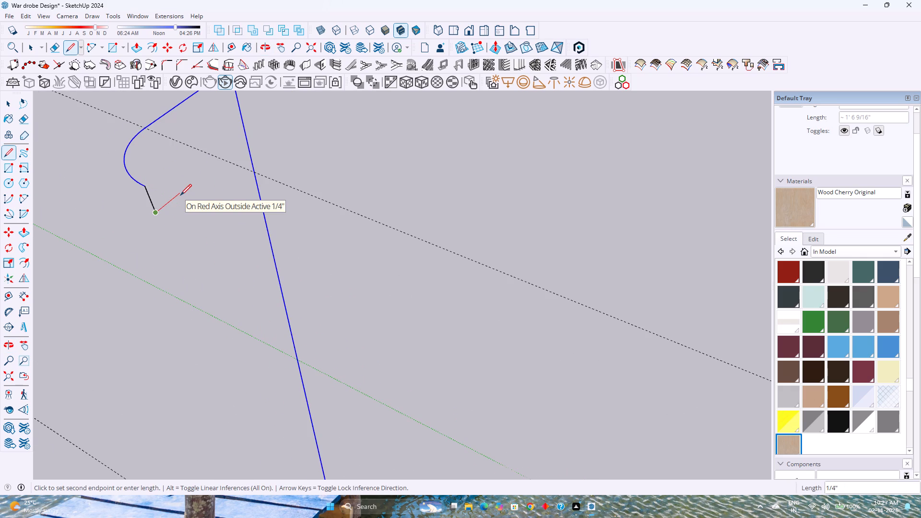
click(180, 195)
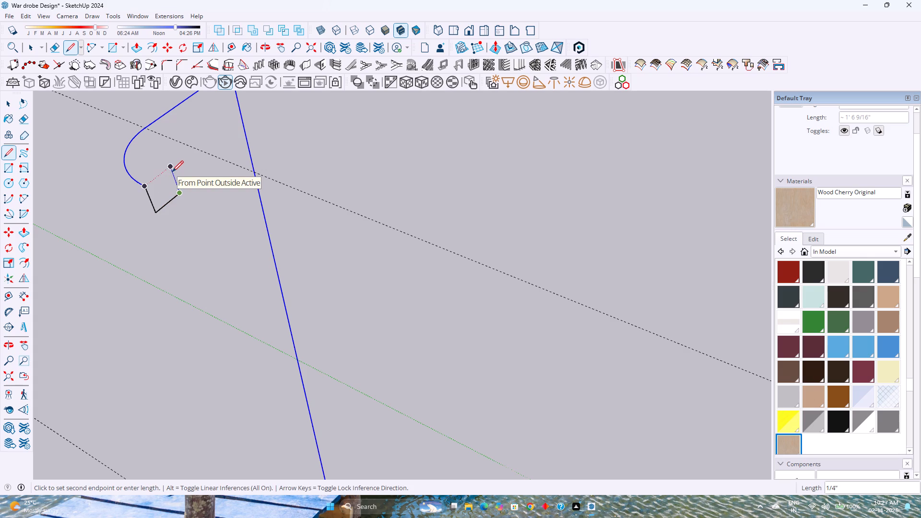
click(172, 172)
click(143, 188)
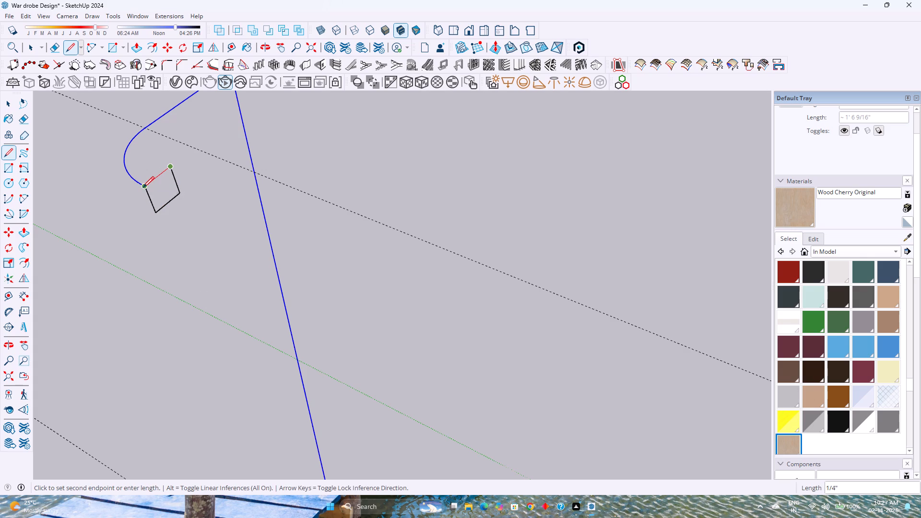
Draw a two-point arc on the square profile between its upper and lower edge midpoints, bulging 1/8" to the path-side edge.
scroll(151, 202, up, 3)
shift+middle_drag(156, 204, 280, 275)
middle_drag(274, 282, 167, 238)
scroll(163, 234, down, 2)
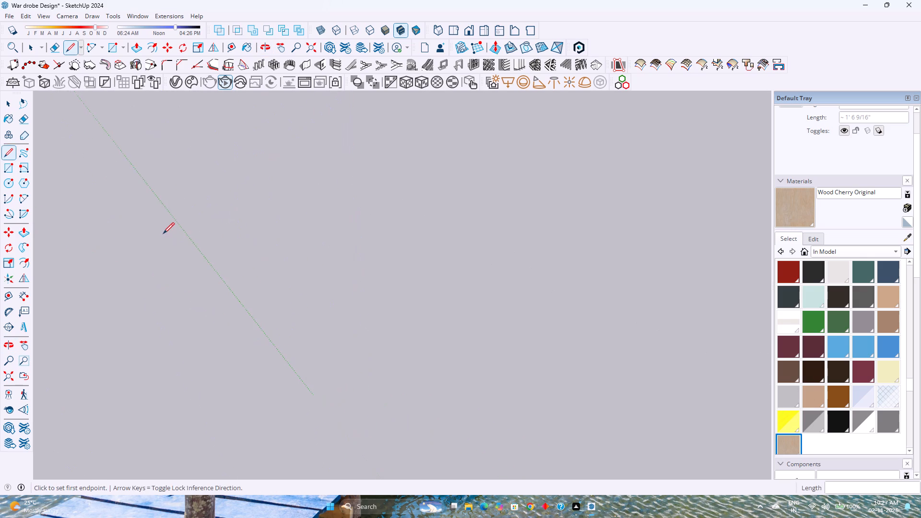
scroll(163, 234, down, 2)
shift+middle_drag(98, 231, 449, 389)
shift+middle_click(449, 389)
scroll(227, 198, down, 4)
shift+middle_drag(215, 190, 379, 369)
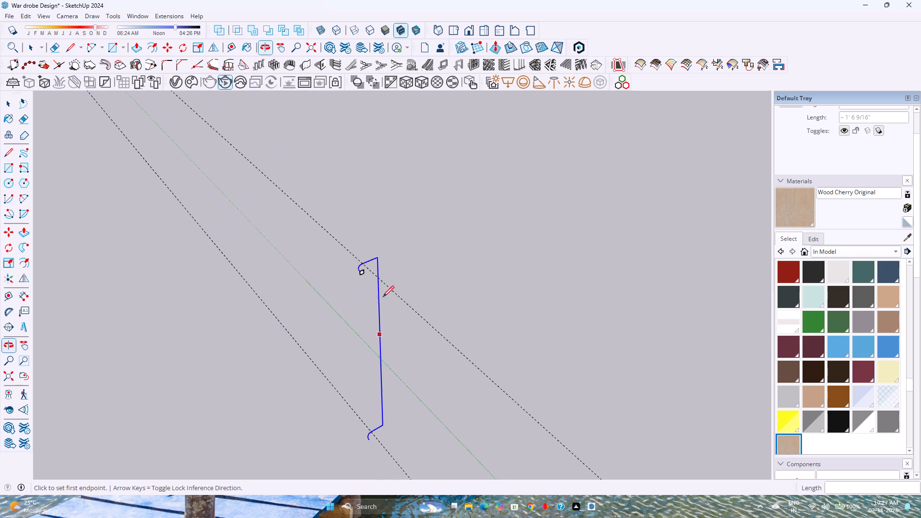
scroll(357, 265, up, 10)
key(a)
shift+middle_drag(470, 370, 467, 370)
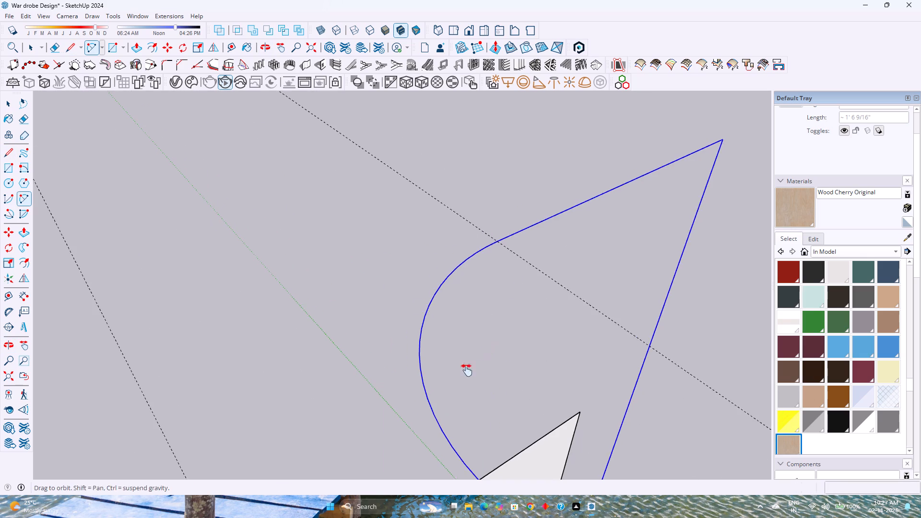
shift+middle_drag(467, 370, 407, 282)
scroll(431, 314, down, 3)
scroll(414, 316, up, 3)
scroll(441, 338, down, 2)
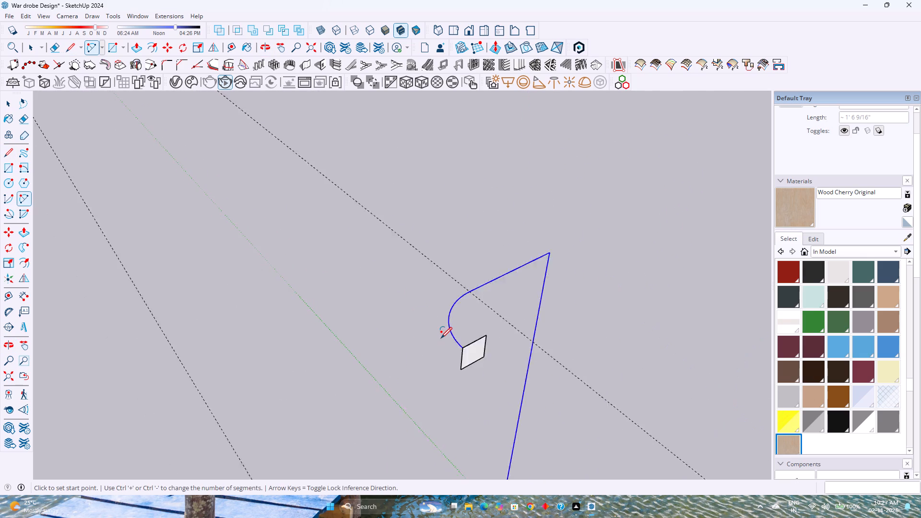
scroll(441, 338, down, 1)
scroll(475, 345, up, 2)
scroll(429, 348, up, 4)
middle_drag(429, 347, 397, 309)
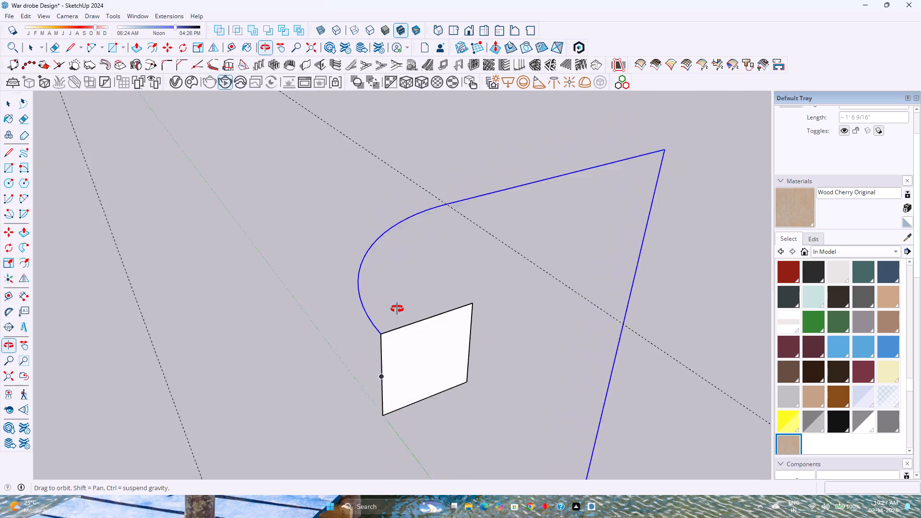
middle_drag(397, 309, 384, 287)
click(424, 318)
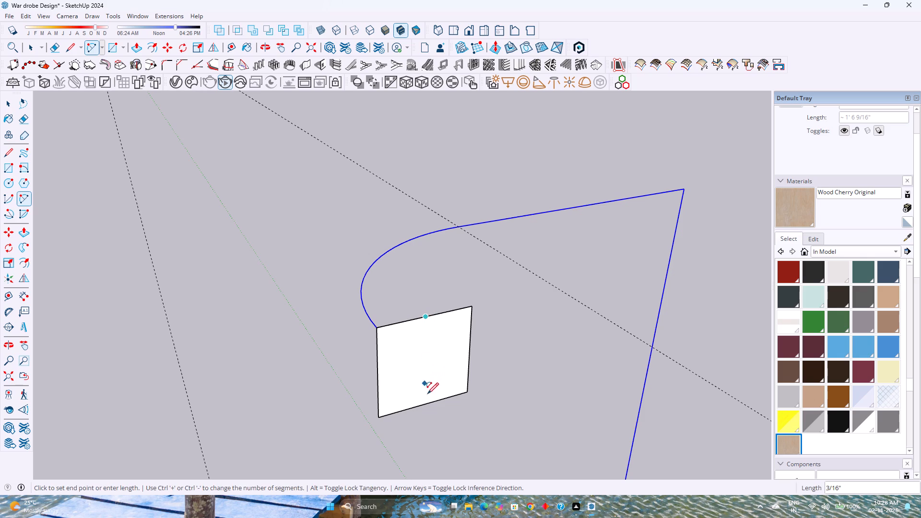
click(428, 402)
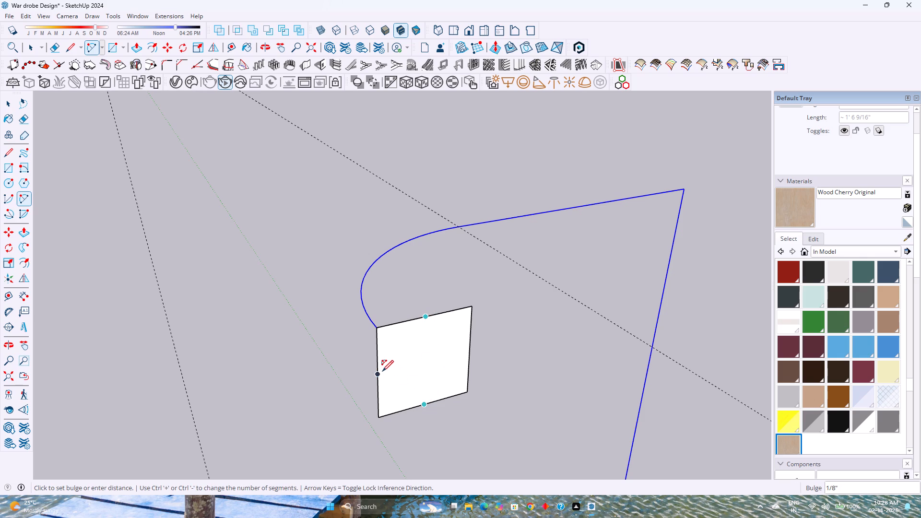
click(382, 371)
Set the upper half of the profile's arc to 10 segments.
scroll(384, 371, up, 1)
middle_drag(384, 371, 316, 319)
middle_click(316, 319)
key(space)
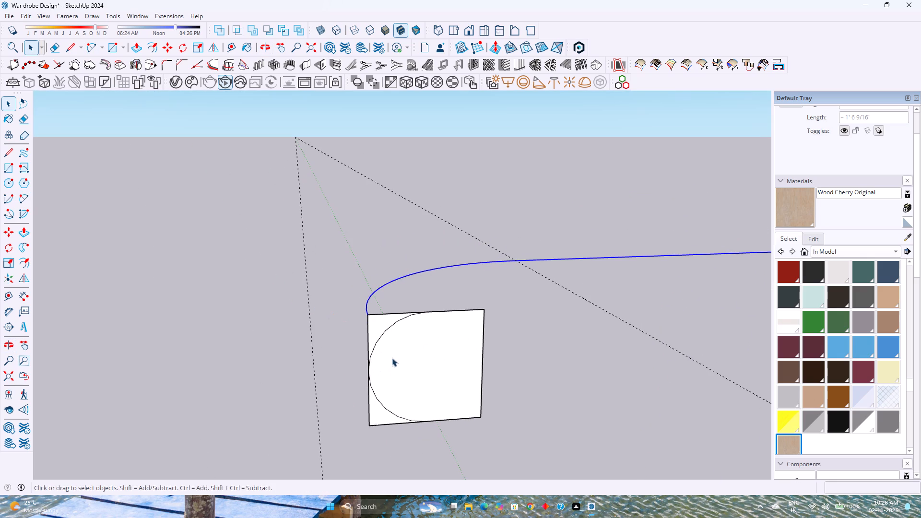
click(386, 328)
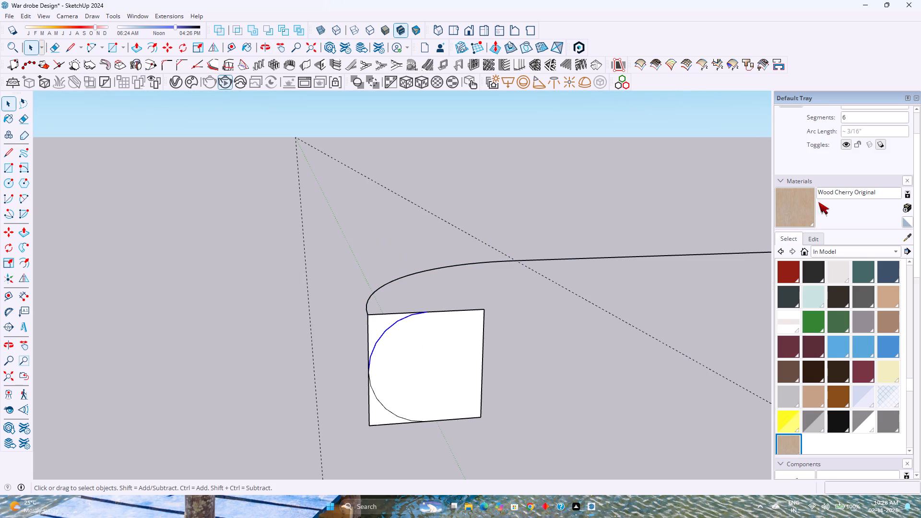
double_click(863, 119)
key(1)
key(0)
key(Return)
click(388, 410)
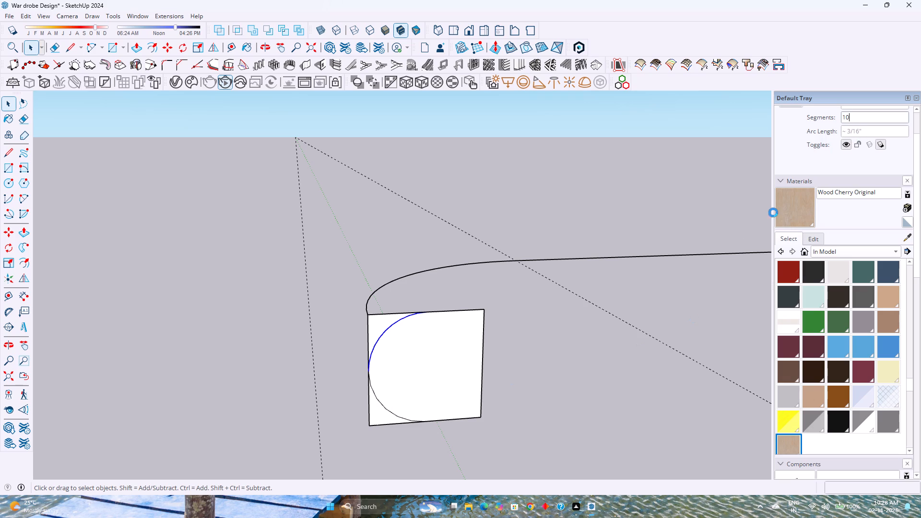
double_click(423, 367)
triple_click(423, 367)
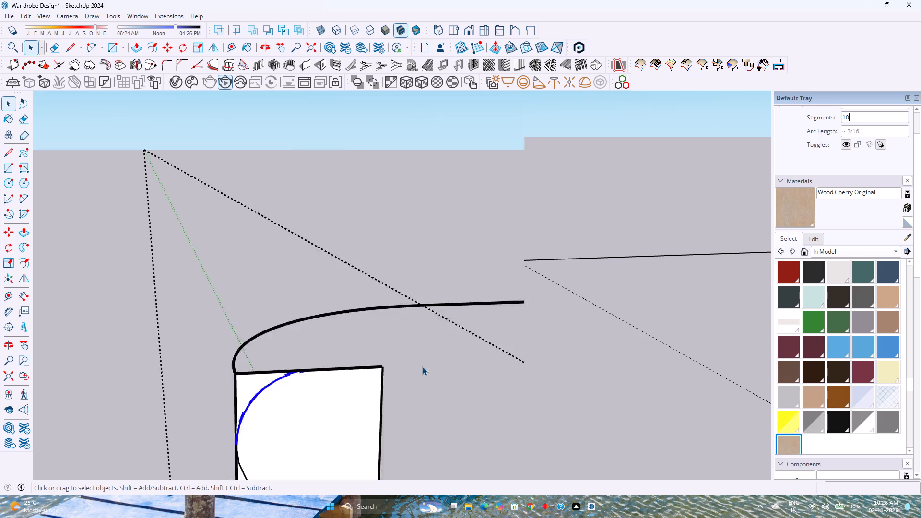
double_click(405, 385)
Set the lower half of the profile's arc to 10 segments and raise it to 12.
click(382, 404)
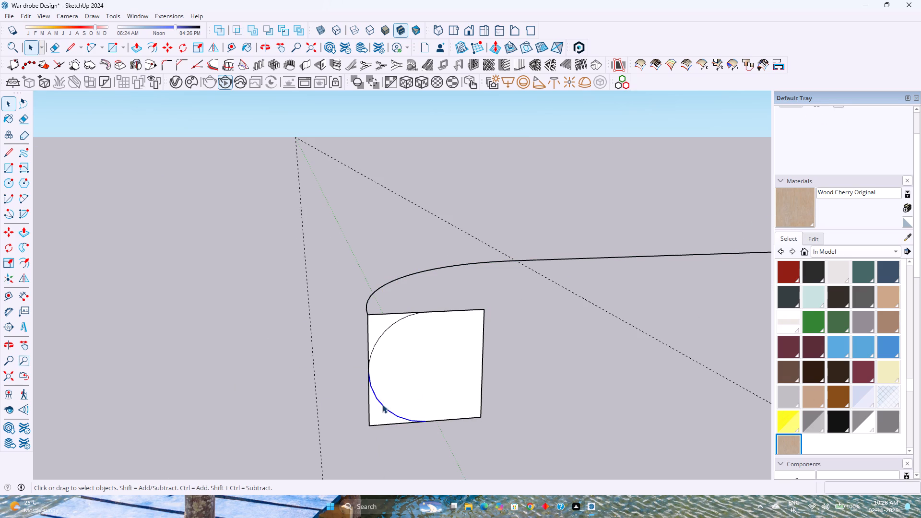
click(861, 118)
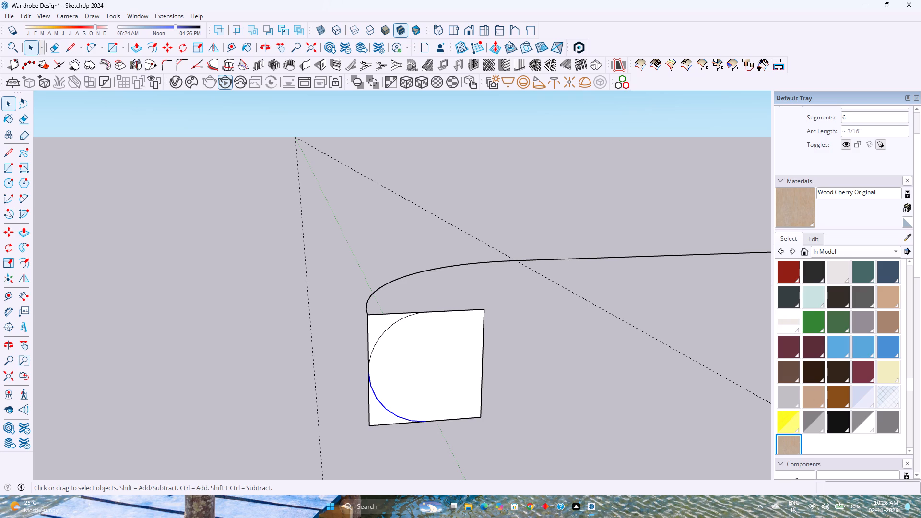
key(BackSpace)
key(1)
key(0)
key(Return)
key(Return)
key(BackSpace)
key(2)
key(Return)
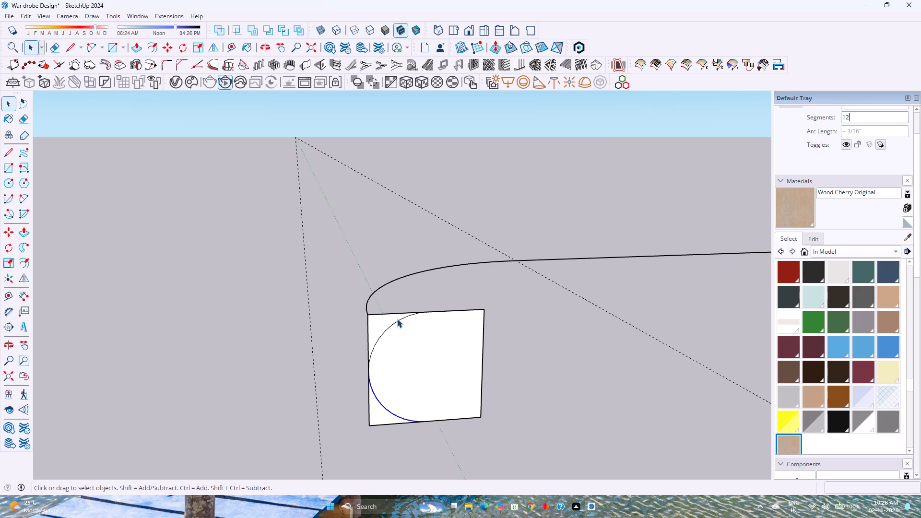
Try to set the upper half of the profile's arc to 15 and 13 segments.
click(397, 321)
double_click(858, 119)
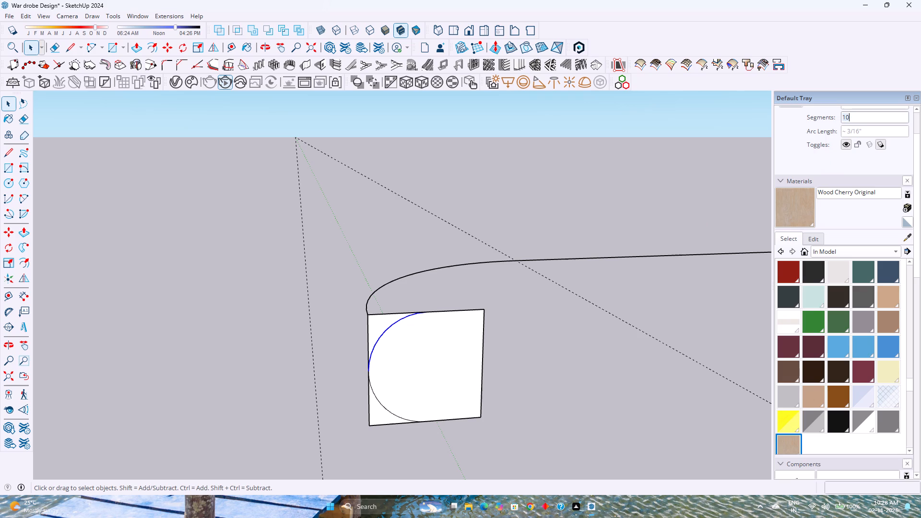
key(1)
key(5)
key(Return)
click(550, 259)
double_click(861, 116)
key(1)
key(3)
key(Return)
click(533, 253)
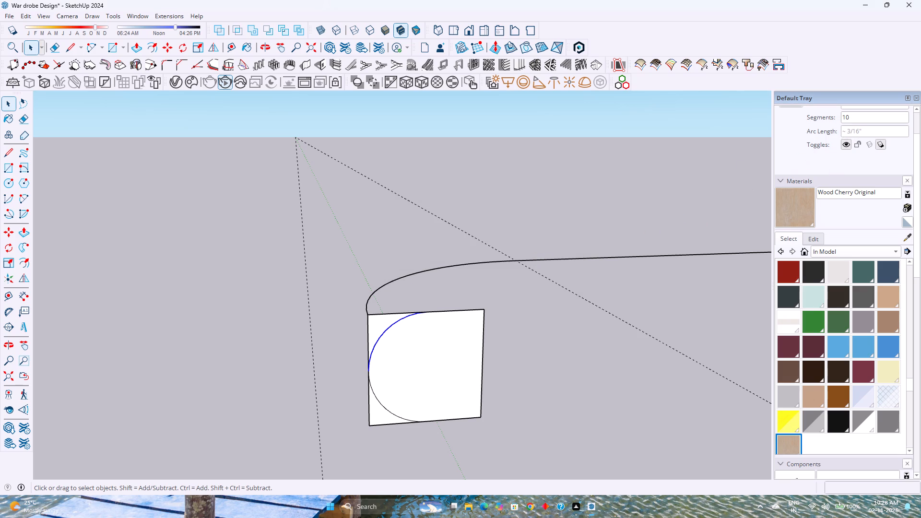
Set the upper half of the profile's arc to 12 segments.
double_click(851, 121)
key(1)
key(2)
key(Return)
Delete the square's straight edge pieces outside the arc, leaving a D-shaped profile.
click(369, 411)
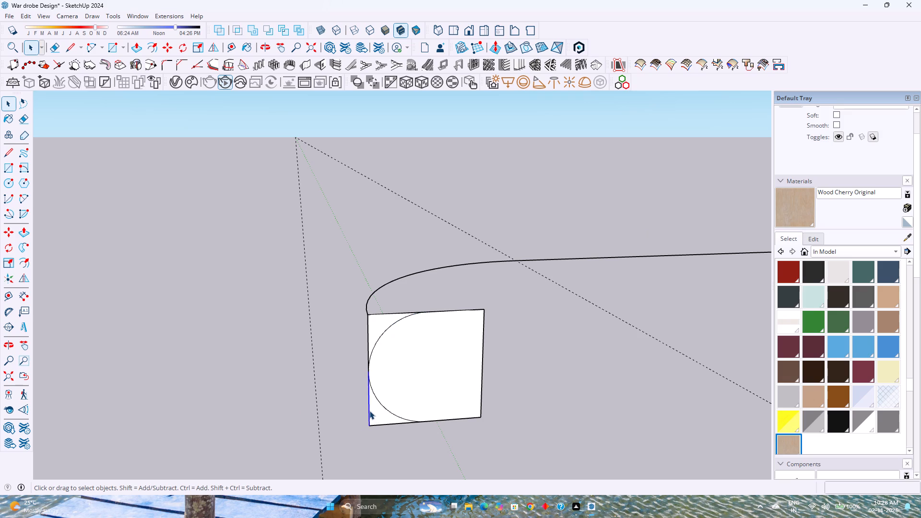
key(Delete)
click(368, 329)
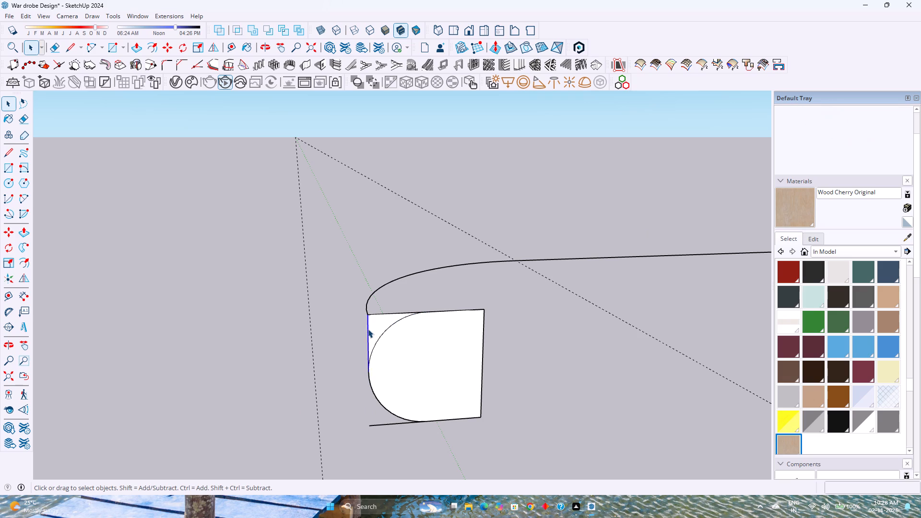
key(Delete)
click(384, 314)
key(Delete)
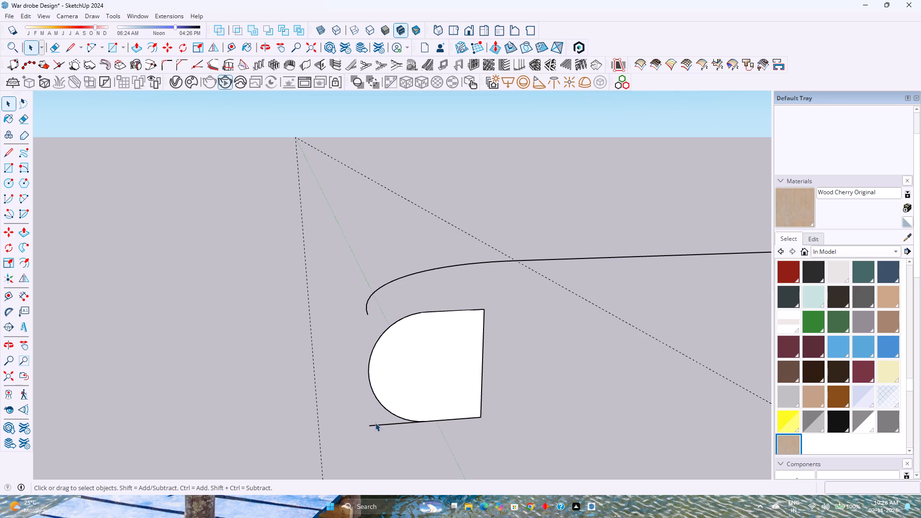
click(377, 425)
key(Delete)
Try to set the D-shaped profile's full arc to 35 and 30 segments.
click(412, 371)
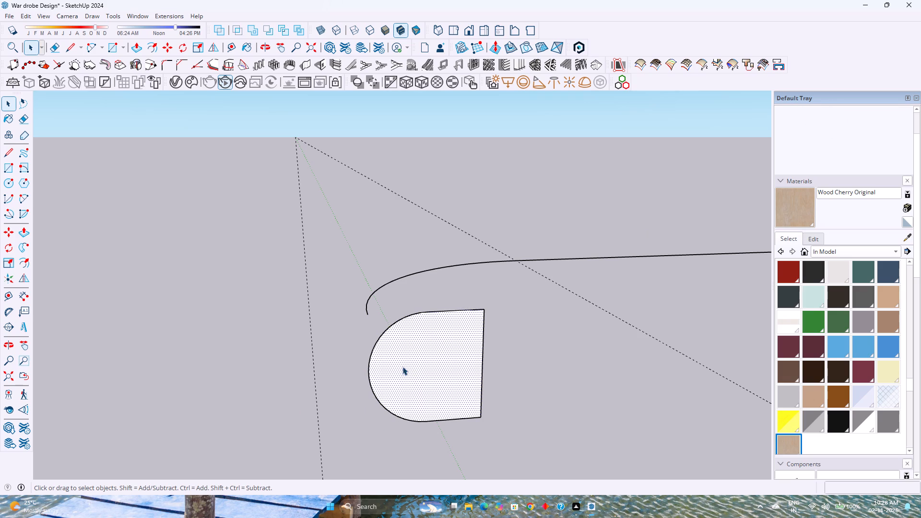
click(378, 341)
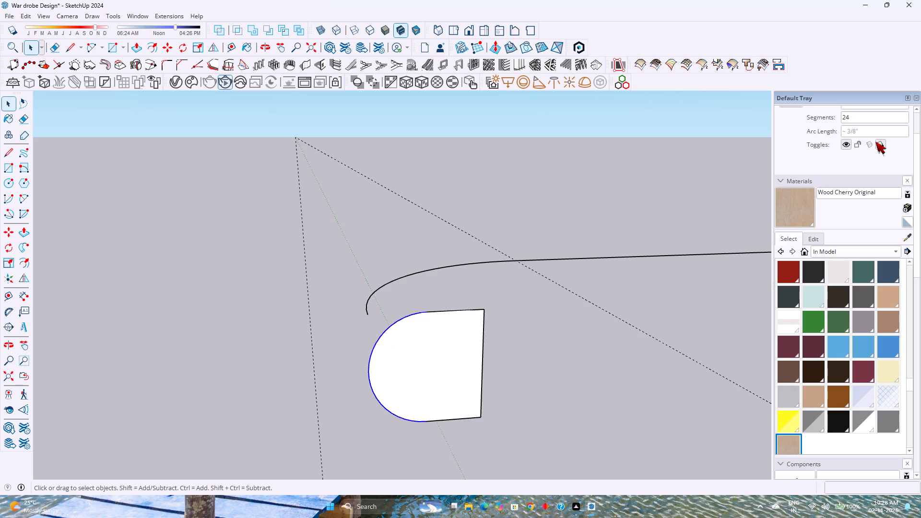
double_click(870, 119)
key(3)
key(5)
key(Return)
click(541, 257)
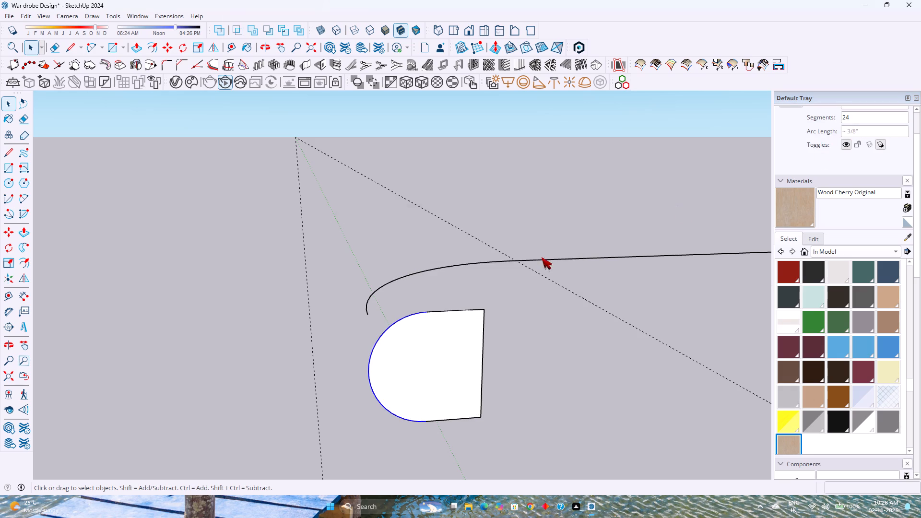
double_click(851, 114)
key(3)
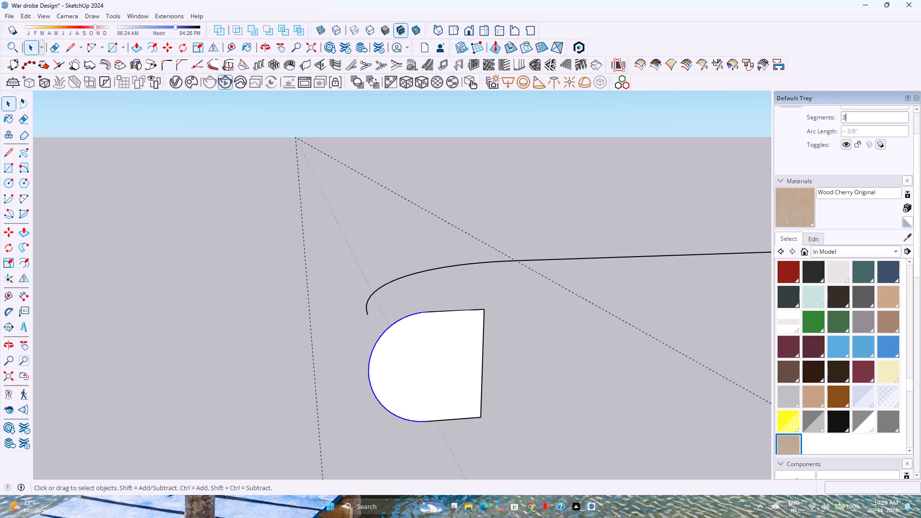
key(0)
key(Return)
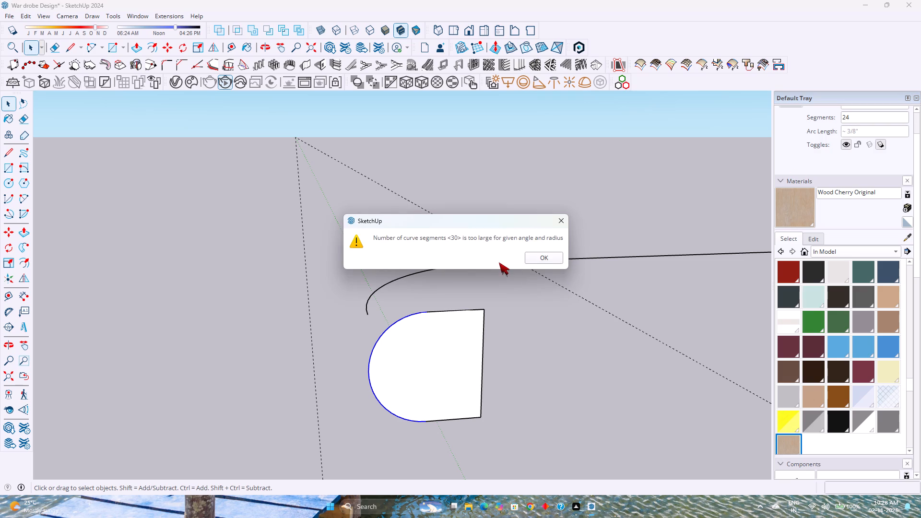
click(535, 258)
Sweep the D-shaped profile along the welded handle path with Follow Me.
click(426, 346)
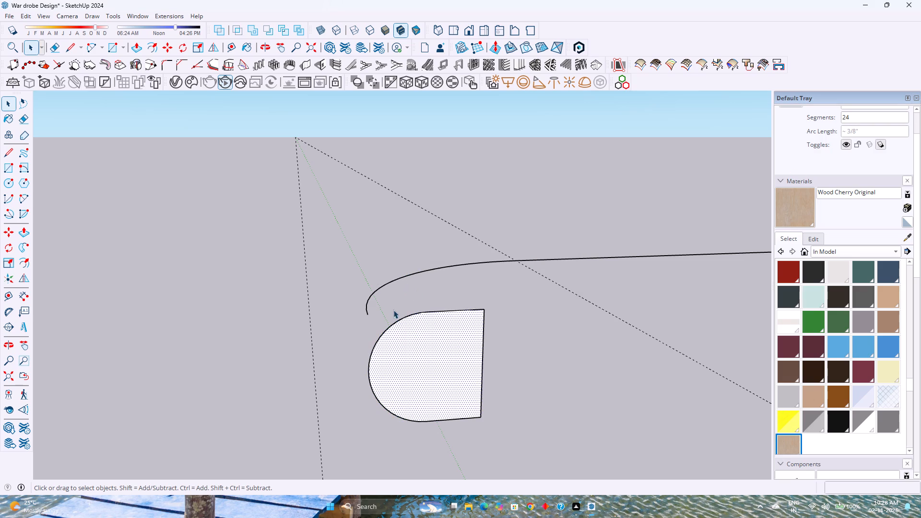
click(372, 292)
scroll(196, 306, down, 6)
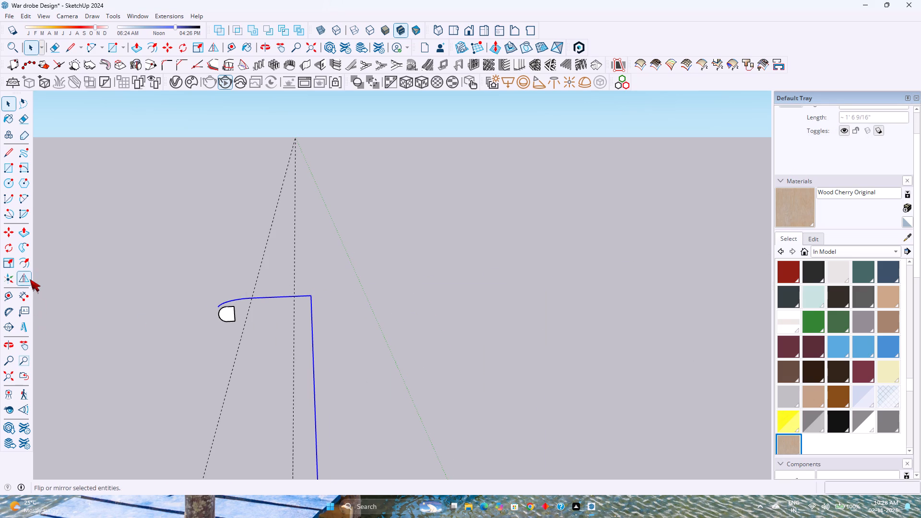
click(28, 252)
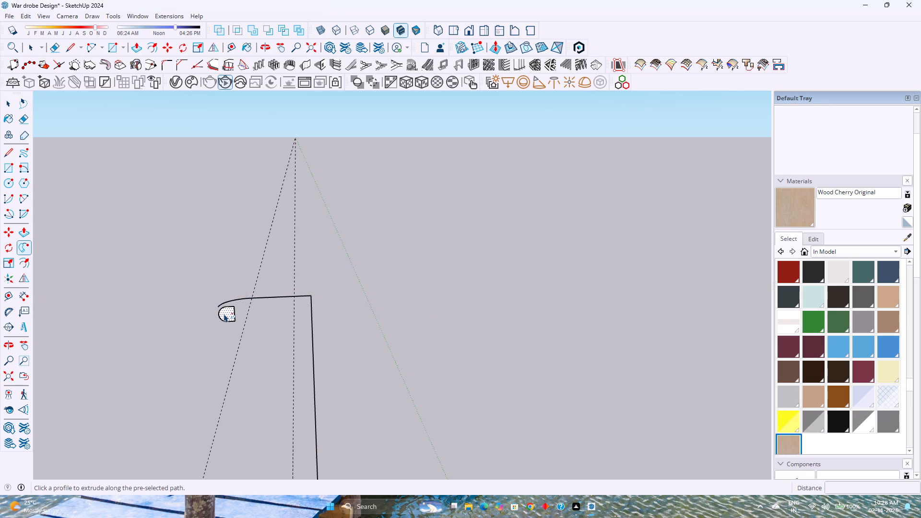
click(224, 314)
Examine the upper hooked end of the swept handle from several sides.
middle_drag(192, 352, 267, 367)
middle_click(267, 367)
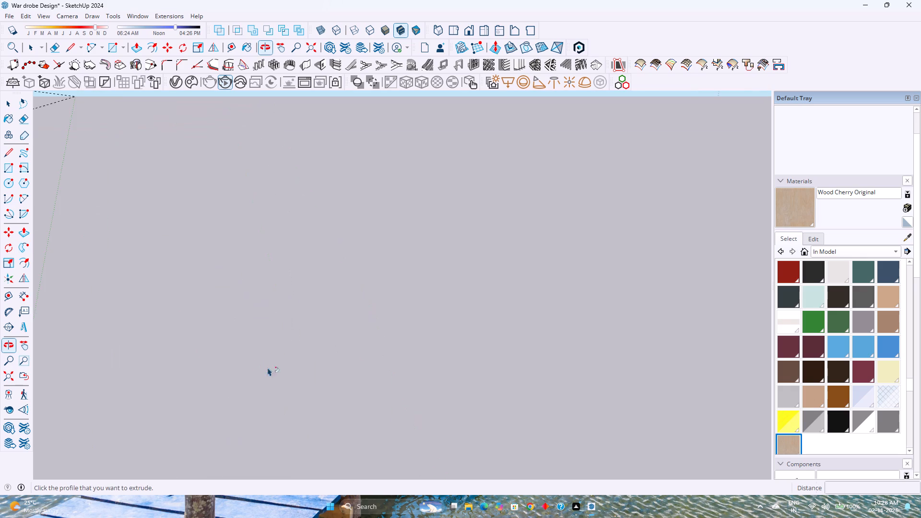
scroll(275, 355, down, 10)
shift+middle_drag(258, 335, 590, 340)
middle_drag(581, 320, 554, 319)
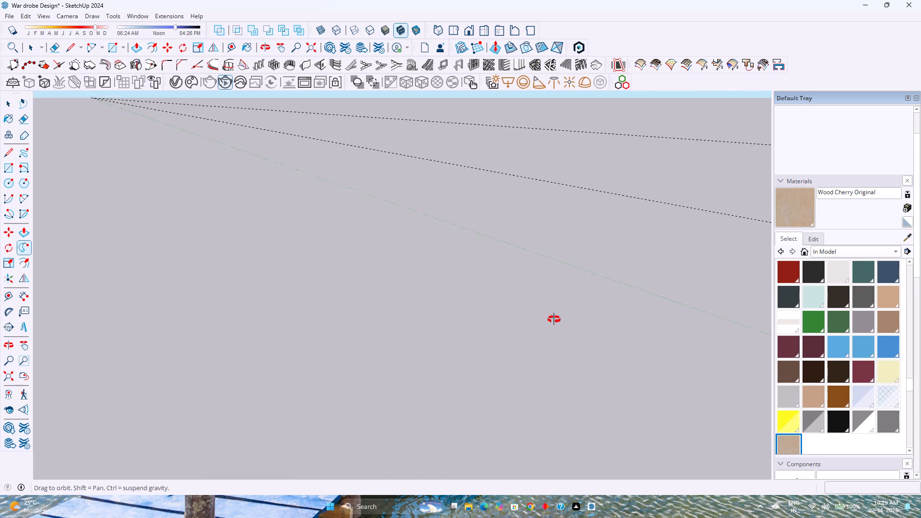
middle_drag(554, 319, 528, 319)
scroll(526, 318, down, 4)
shift+middle_drag(543, 318, 383, 311)
scroll(380, 310, down, 13)
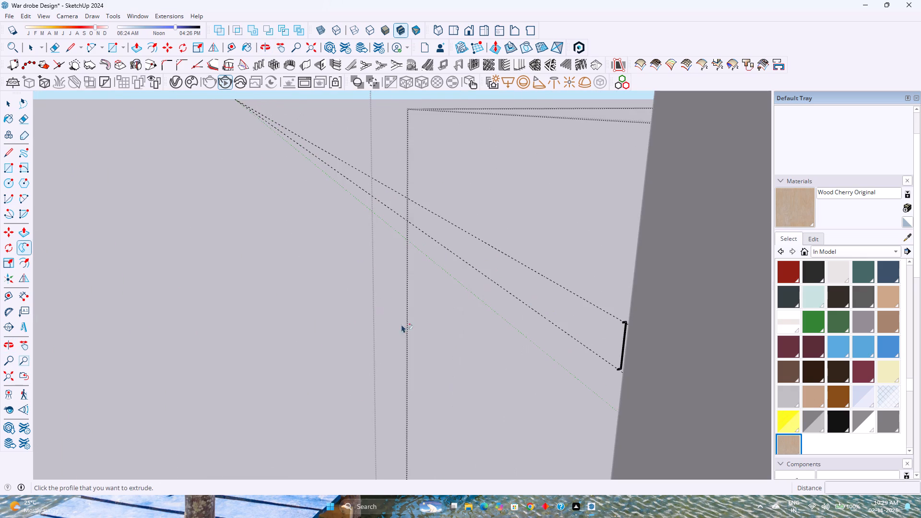
scroll(619, 324, up, 20)
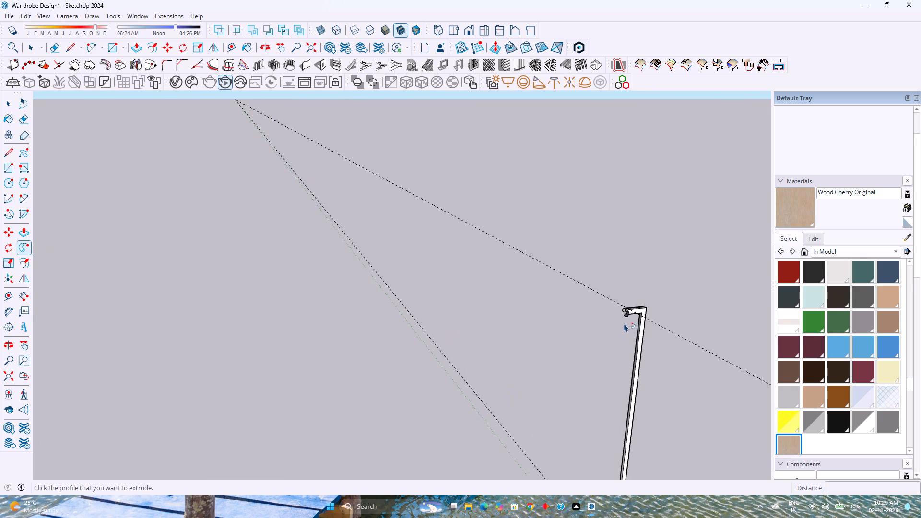
middle_drag(624, 323, 672, 336)
shift+middle_drag(315, 268, 528, 392)
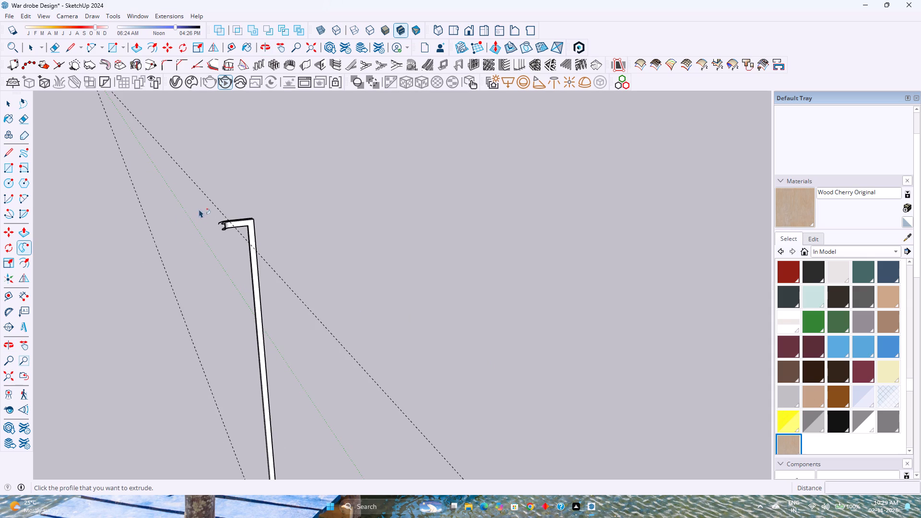
scroll(207, 213, up, 15)
middle_drag(221, 228, 299, 241)
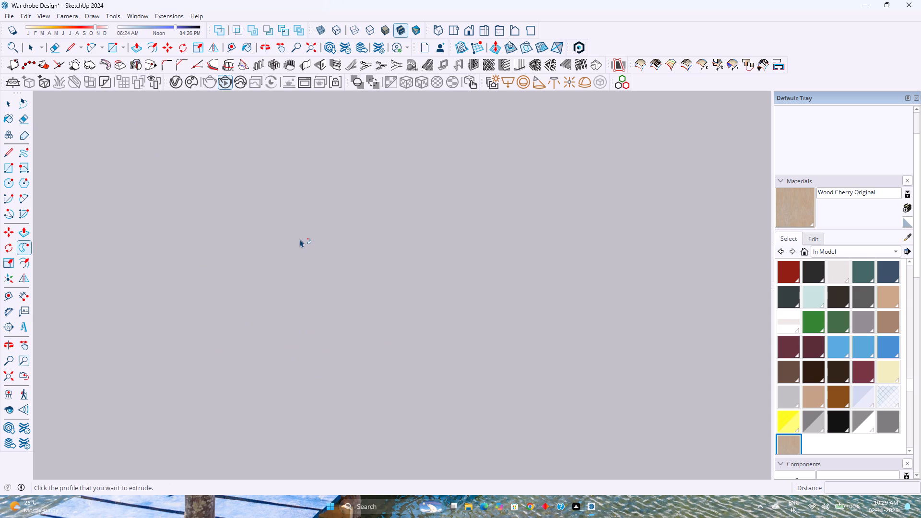
scroll(300, 239, down, 20)
scroll(300, 239, down, 6)
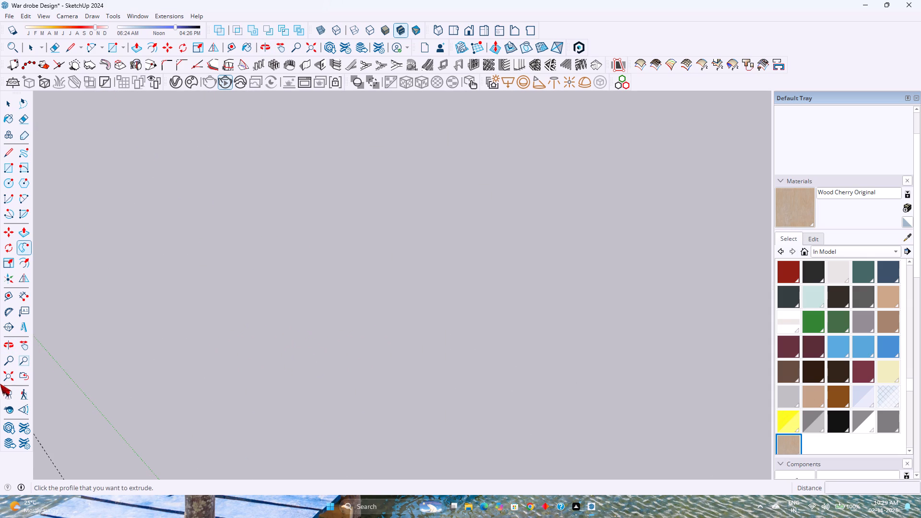
click(9, 377)
scroll(162, 248, up, 1)
shift+middle_drag(162, 248, 354, 347)
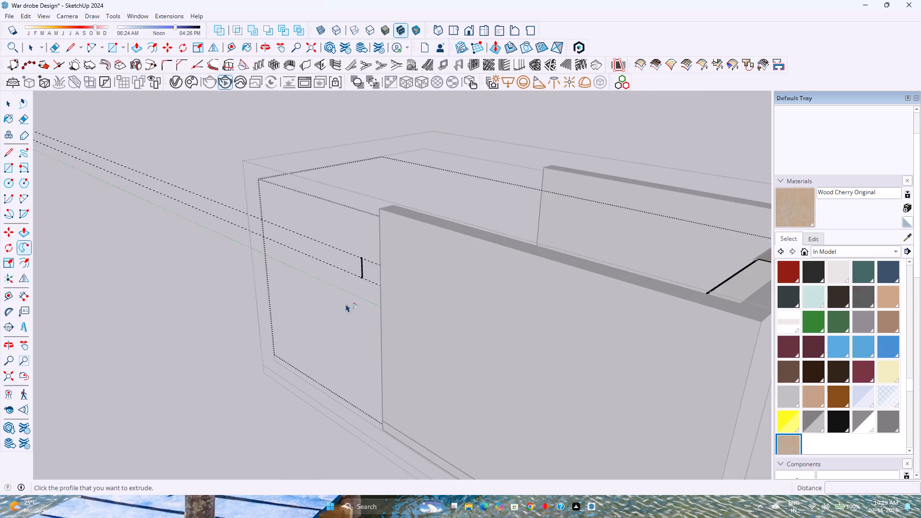
middle_drag(325, 292, 383, 306)
scroll(342, 254, up, 16)
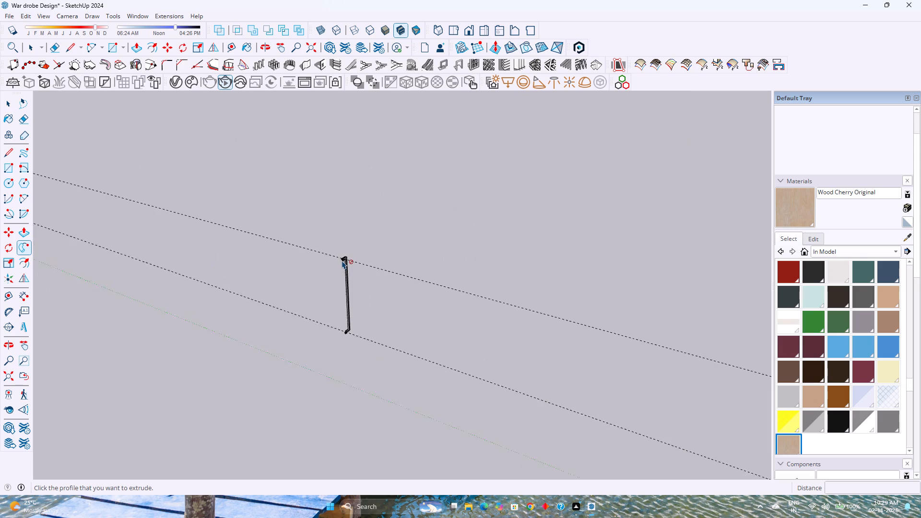
scroll(342, 260, up, 20)
scroll(342, 260, up, 10)
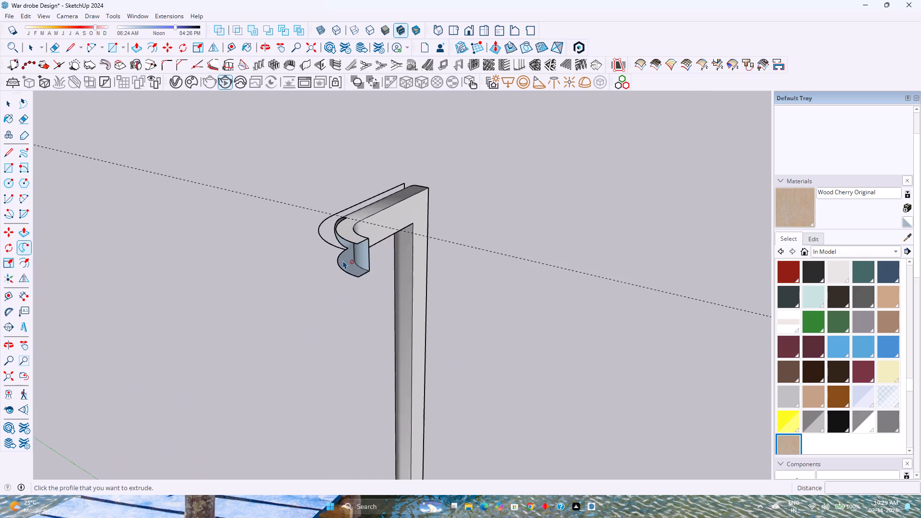
scroll(343, 260, up, 3)
middle_drag(343, 260, 502, 326)
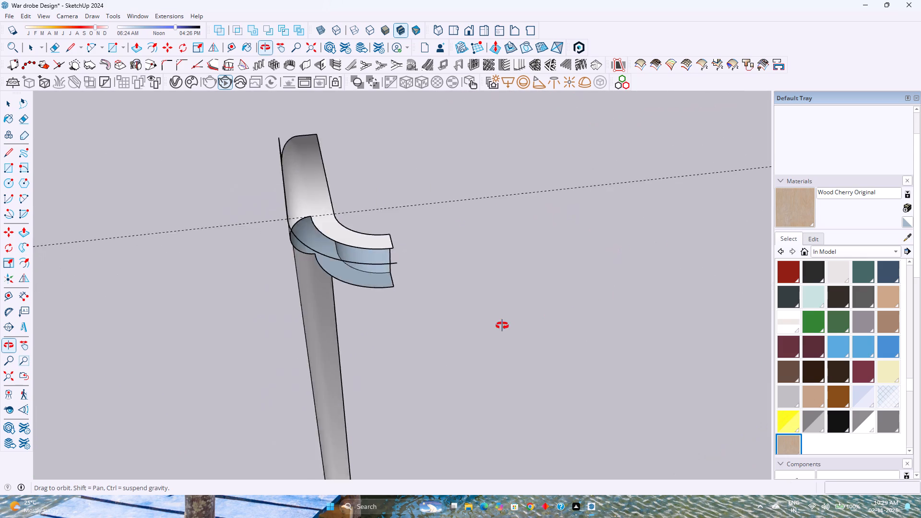
middle_drag(502, 326, 224, 259)
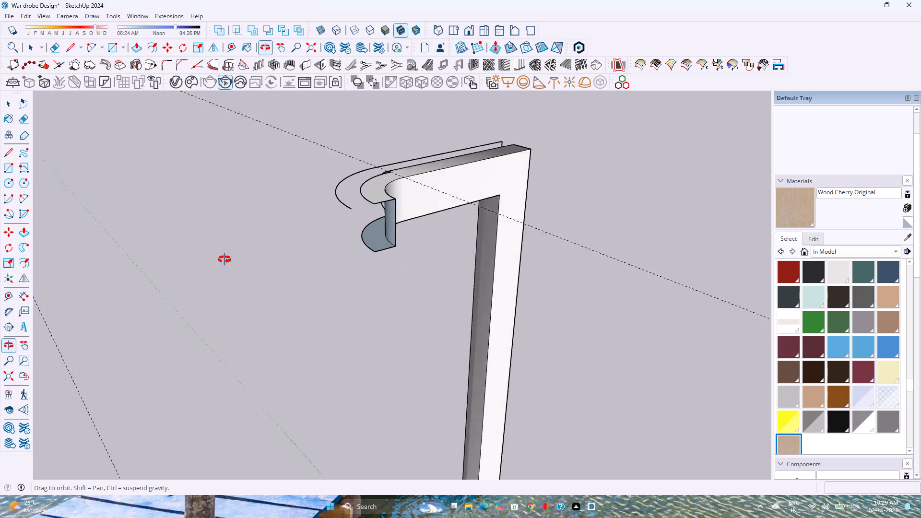
middle_drag(224, 259, 171, 234)
scroll(233, 200, up, 1)
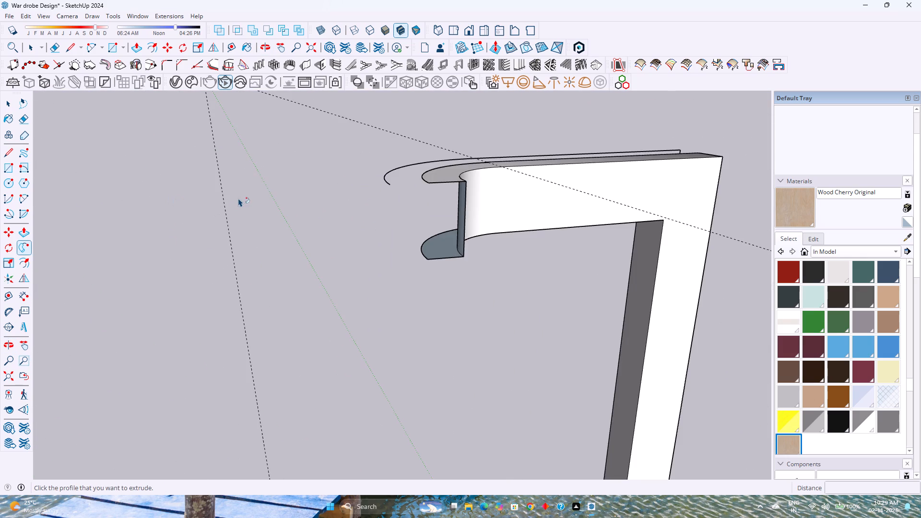
middle_drag(287, 212, 334, 231)
scroll(332, 226, down, 5)
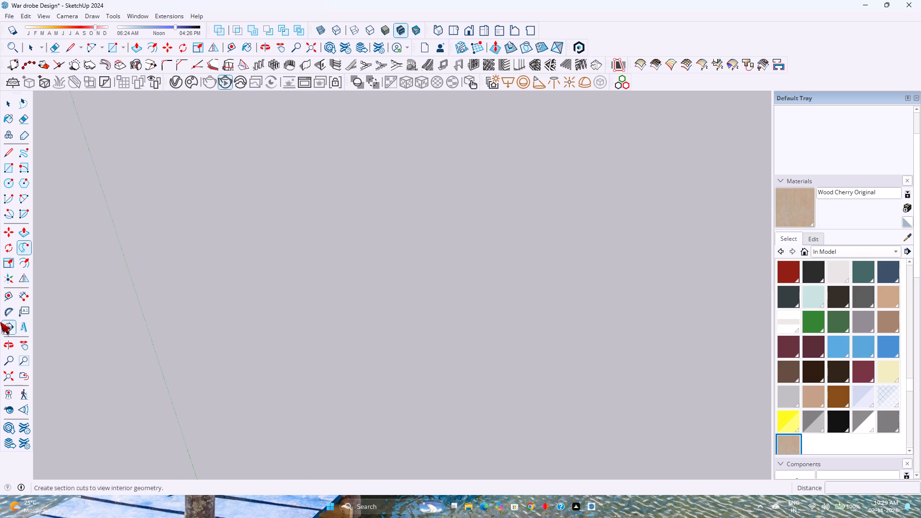
Examine the lower hooked end of the swept handle.
click(3, 380)
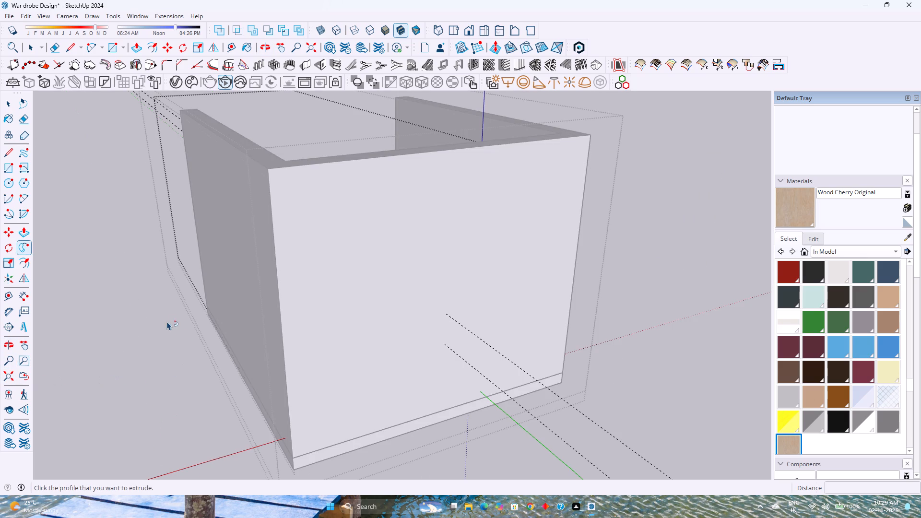
middle_drag(167, 321, 216, 346)
shift+middle_drag(198, 315, 377, 453)
middle_drag(308, 339, 479, 416)
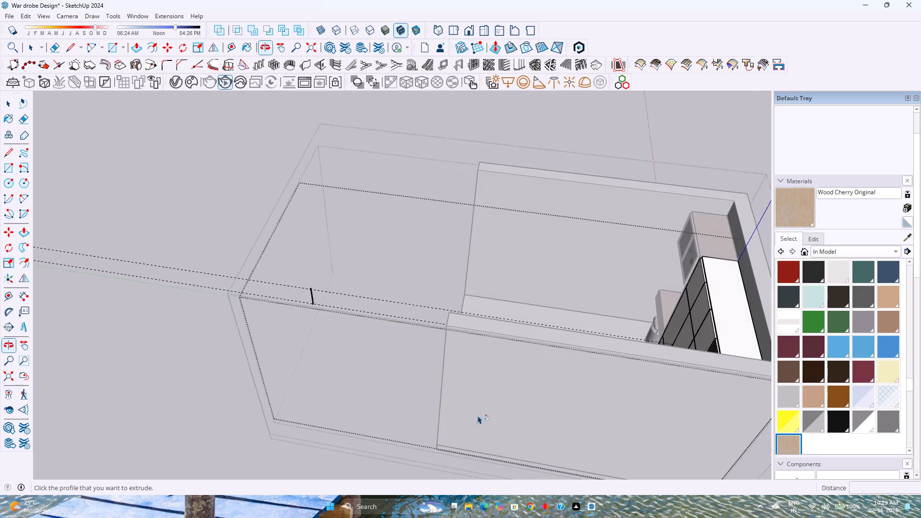
scroll(317, 326, up, 20)
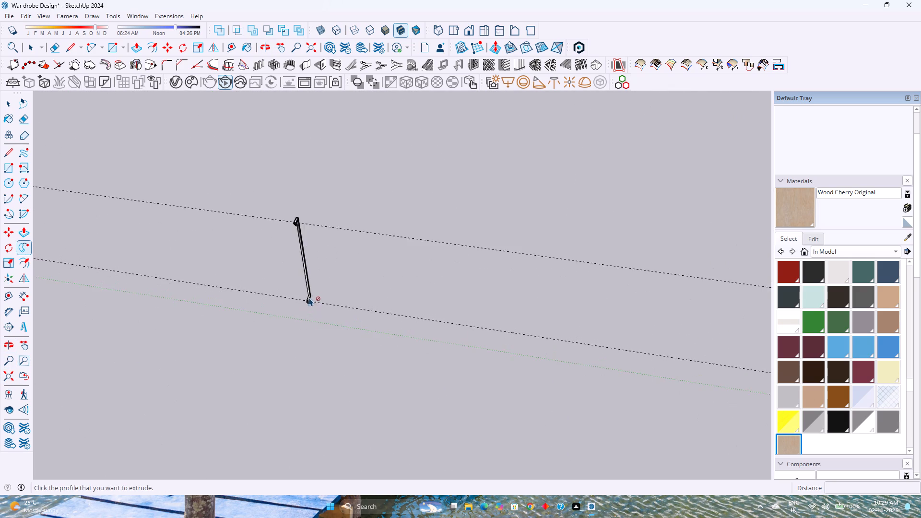
scroll(309, 297, up, 20)
scroll(309, 297, up, 2)
scroll(306, 307, down, 2)
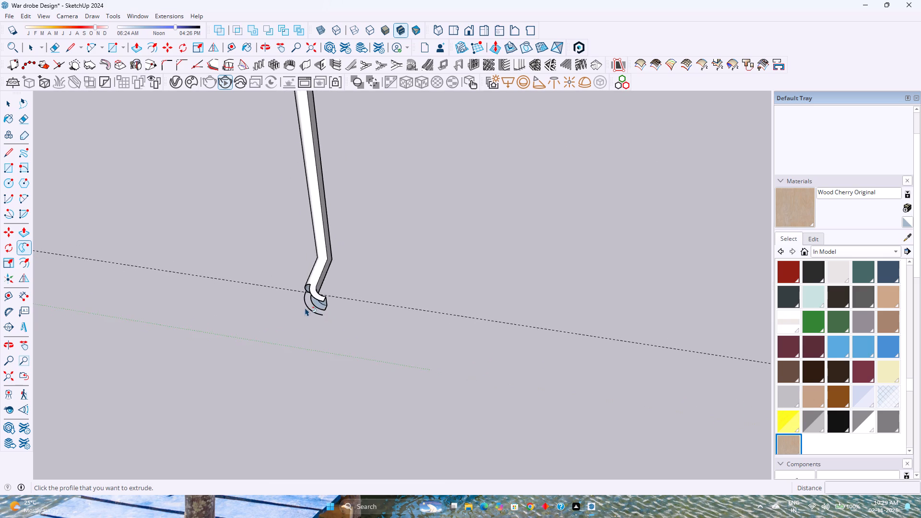
scroll(305, 307, down, 10)
Undo the Follow Me sweep and the D-shaped profile work, going back to the bare handle path with its end arcs.
key(ctrl+z)
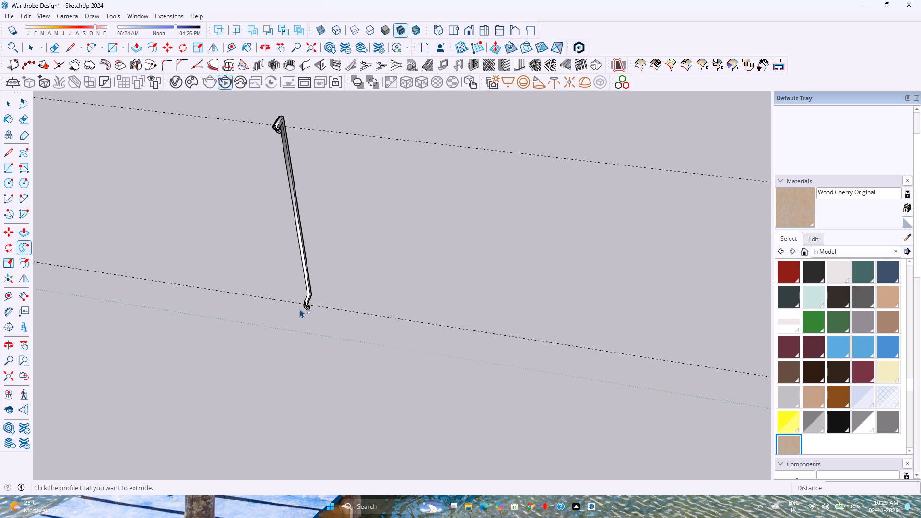
key(ctrl+z)
key(ctrl+z)
key(ctrl+z)
key(ctrl+z)
key(ctrl+z)
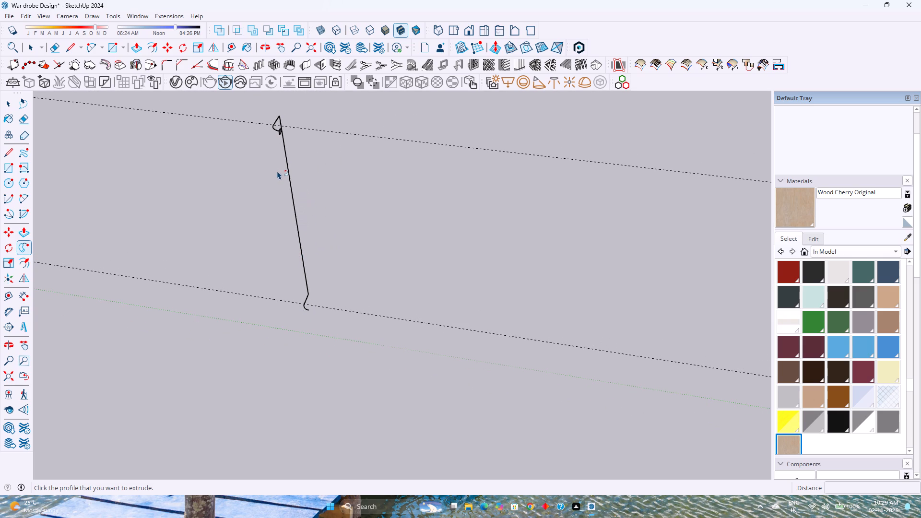
key(ctrl+z)
key(ctrl+z)
key(ctrl+z)
key(ctrl+z)
key(ctrl+z)
key(ctrl+z)
key(ctrl+z)
ctrl+scroll(277, 123, up, 5)
key(ctrl+z)
ctrl+scroll(279, 125, up, 3)
key(ctrl+z)
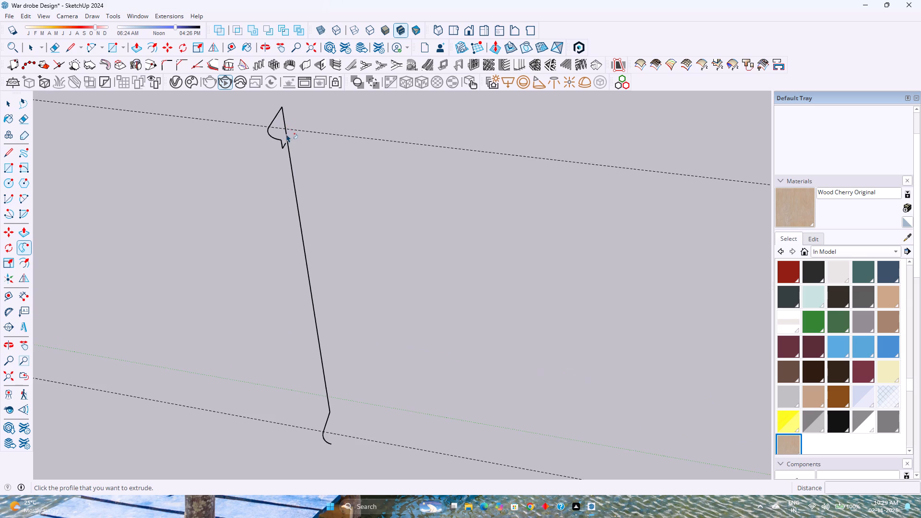
key(ctrl+z)
Close the handle outline from the top arc's end with a 1" red-axis line, a 1'3" vertical line and a line to the bottom arc's end.
key(l)
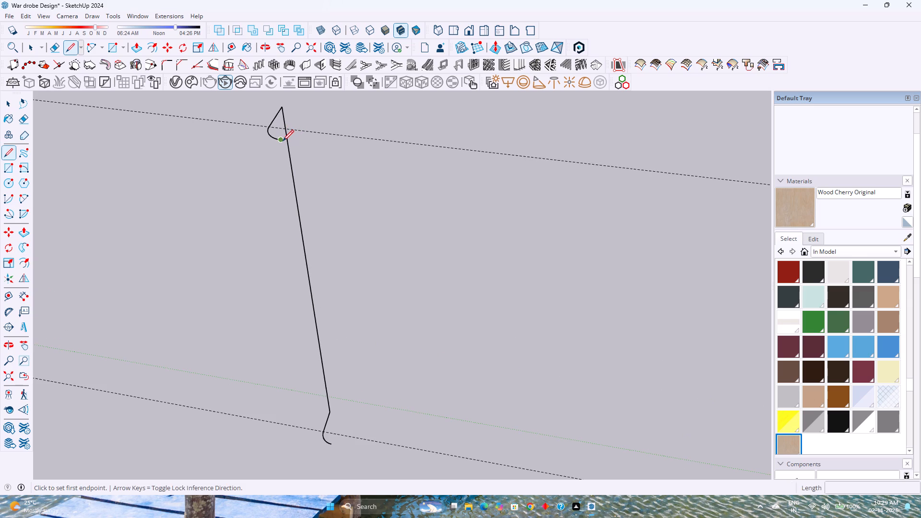
click(282, 141)
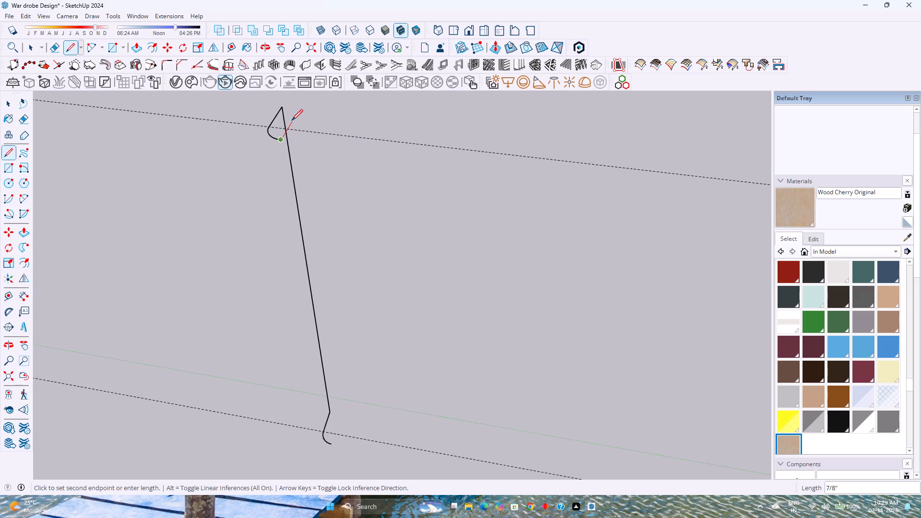
key(Right)
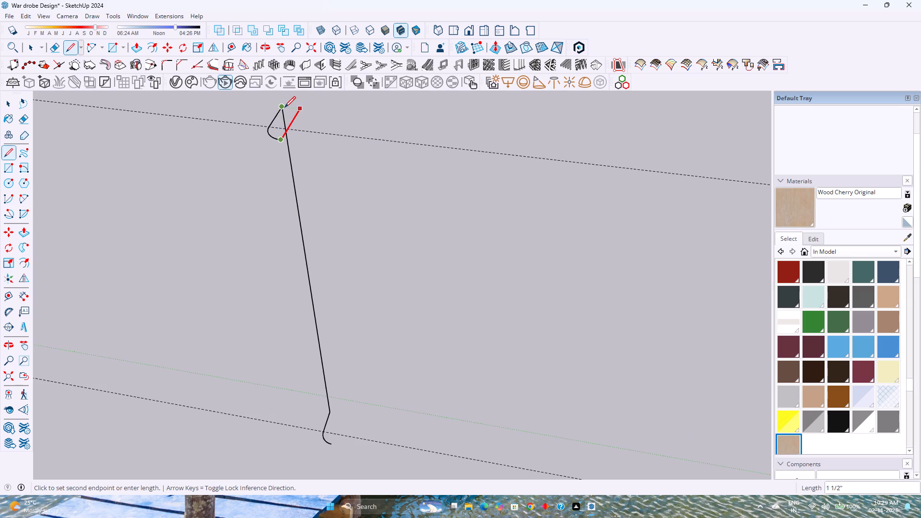
key(1)
key(Return)
key(Up)
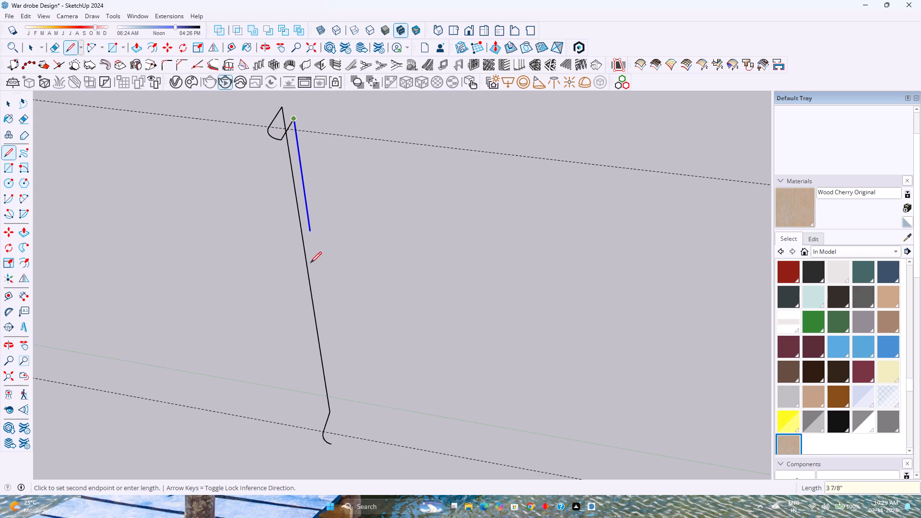
click(329, 411)
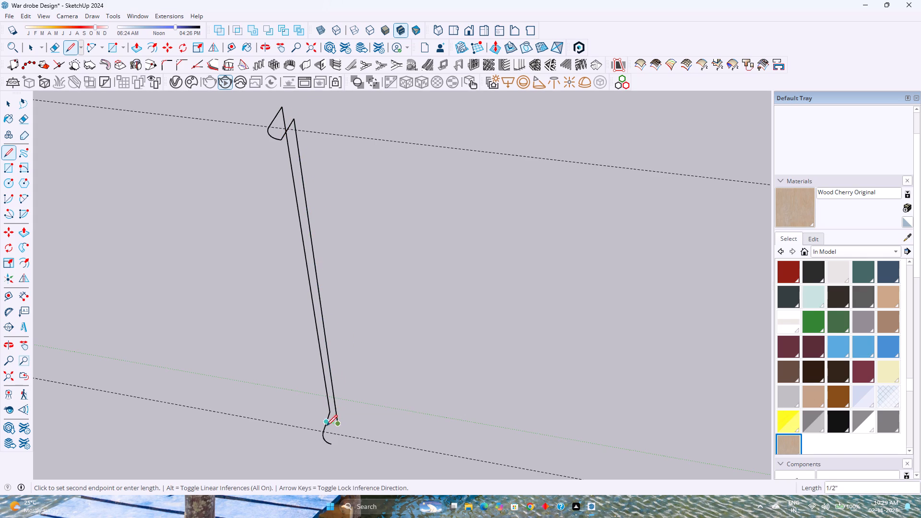
scroll(331, 442, up, 4)
middle_drag(331, 442, 327, 441)
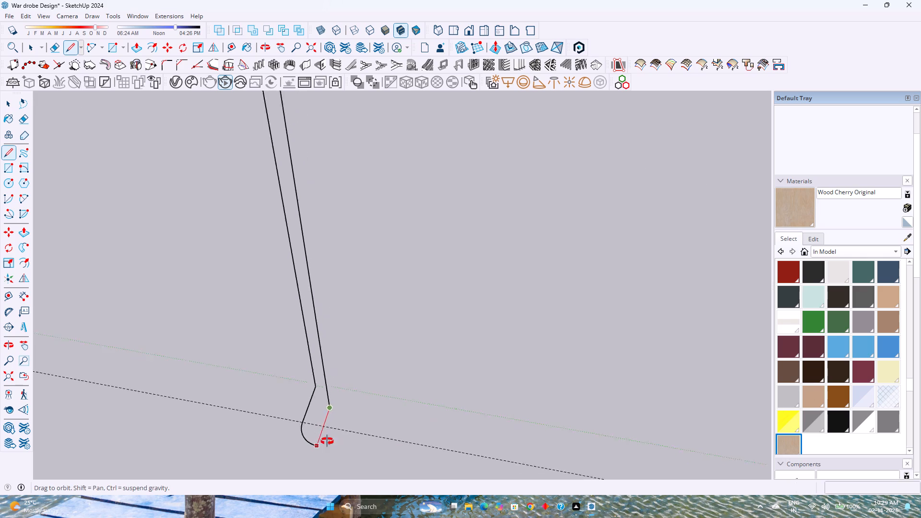
middle_drag(327, 441, 307, 430)
middle_click(307, 430)
shift+middle_drag(158, 277, 304, 344)
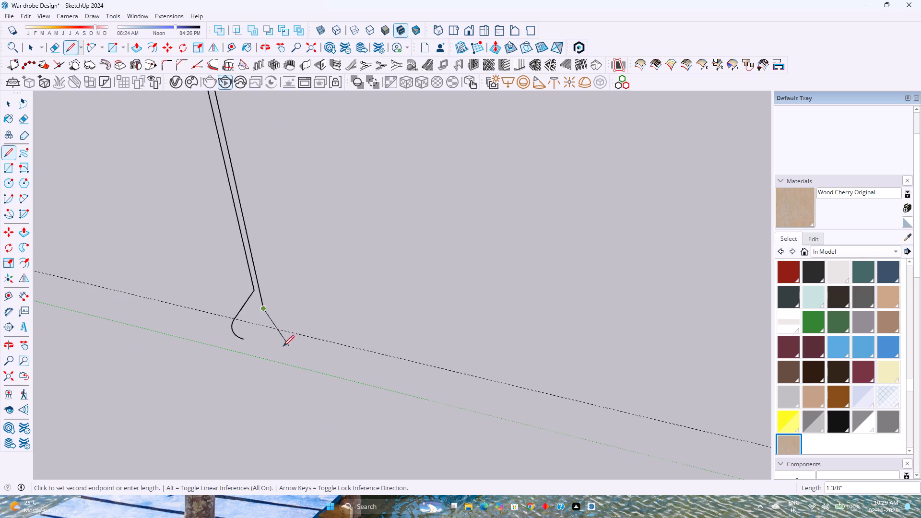
click(244, 338)
scroll(246, 320, up, 2)
shift+middle_drag(246, 320, 286, 361)
scroll(279, 354, down, 7)
key(space)
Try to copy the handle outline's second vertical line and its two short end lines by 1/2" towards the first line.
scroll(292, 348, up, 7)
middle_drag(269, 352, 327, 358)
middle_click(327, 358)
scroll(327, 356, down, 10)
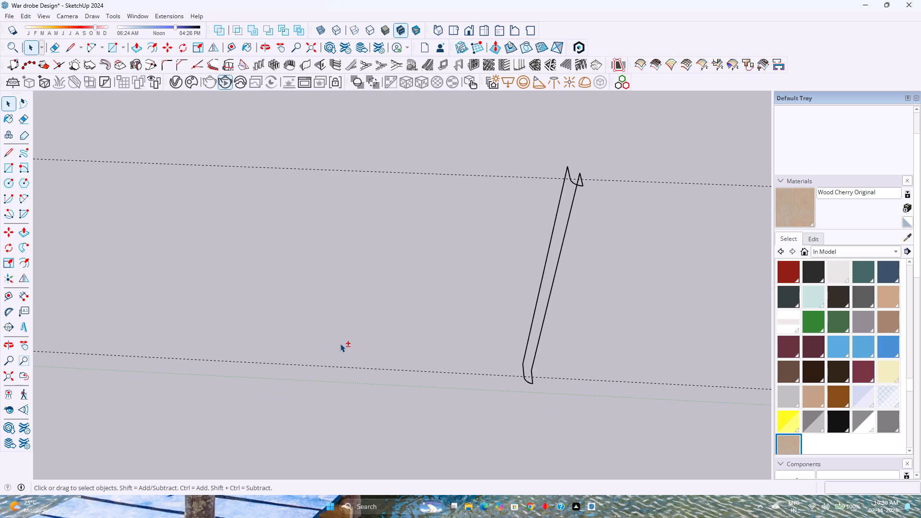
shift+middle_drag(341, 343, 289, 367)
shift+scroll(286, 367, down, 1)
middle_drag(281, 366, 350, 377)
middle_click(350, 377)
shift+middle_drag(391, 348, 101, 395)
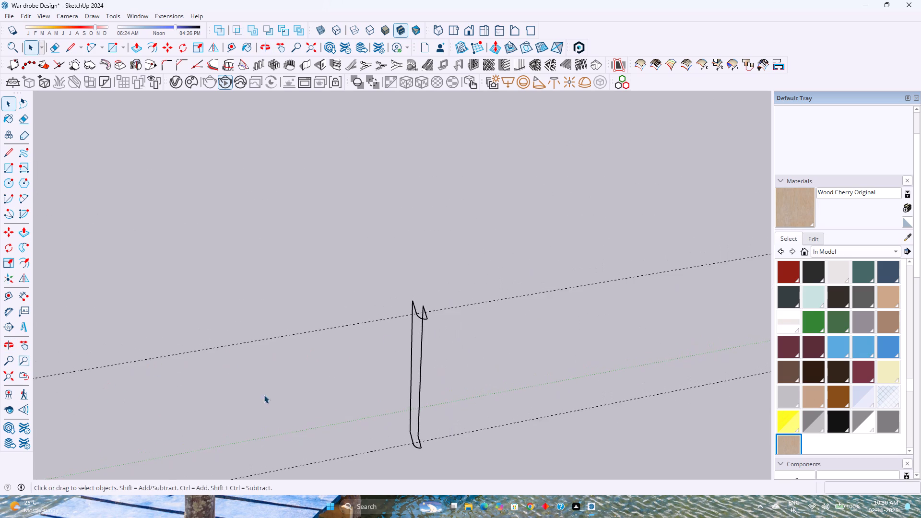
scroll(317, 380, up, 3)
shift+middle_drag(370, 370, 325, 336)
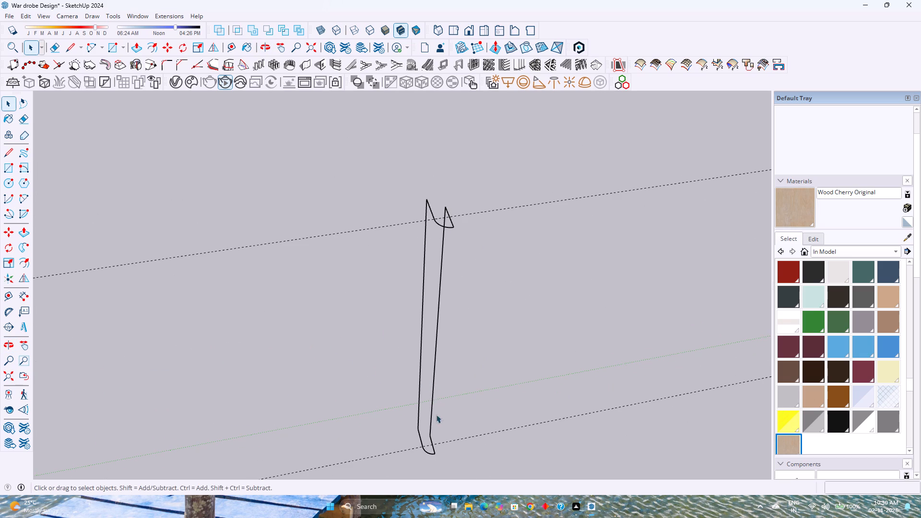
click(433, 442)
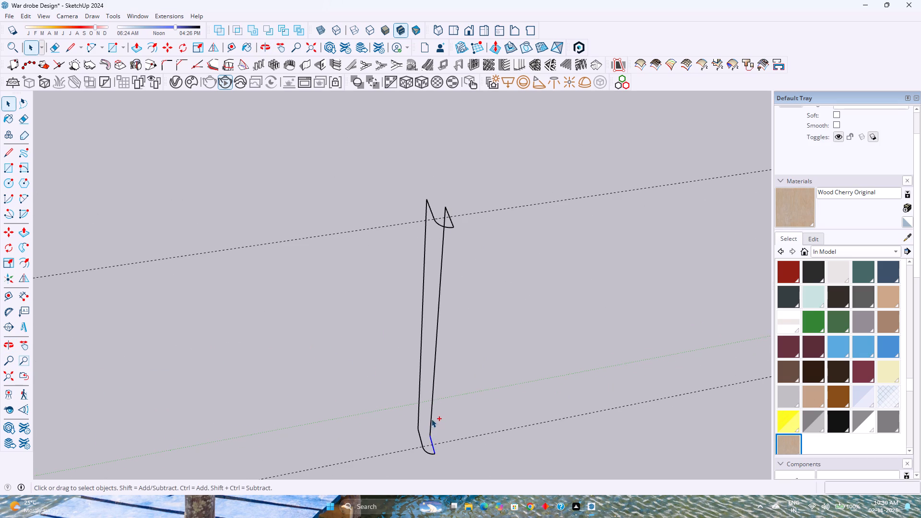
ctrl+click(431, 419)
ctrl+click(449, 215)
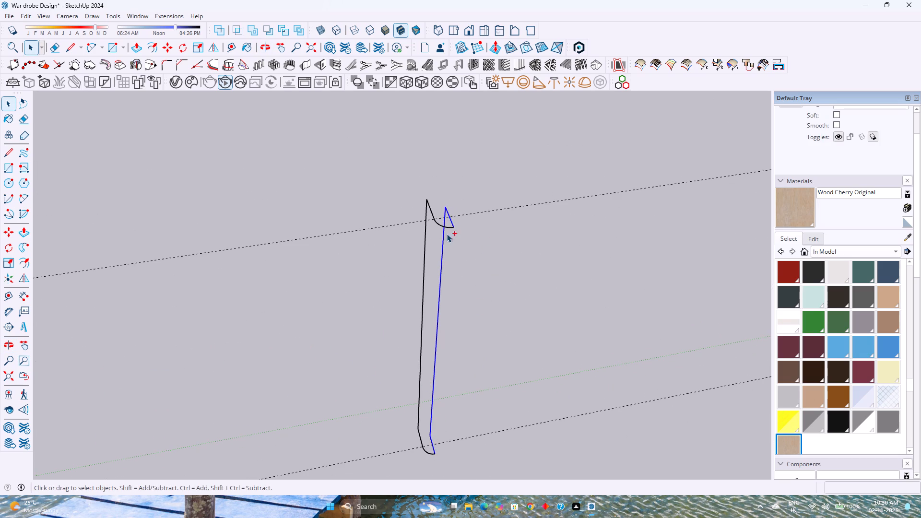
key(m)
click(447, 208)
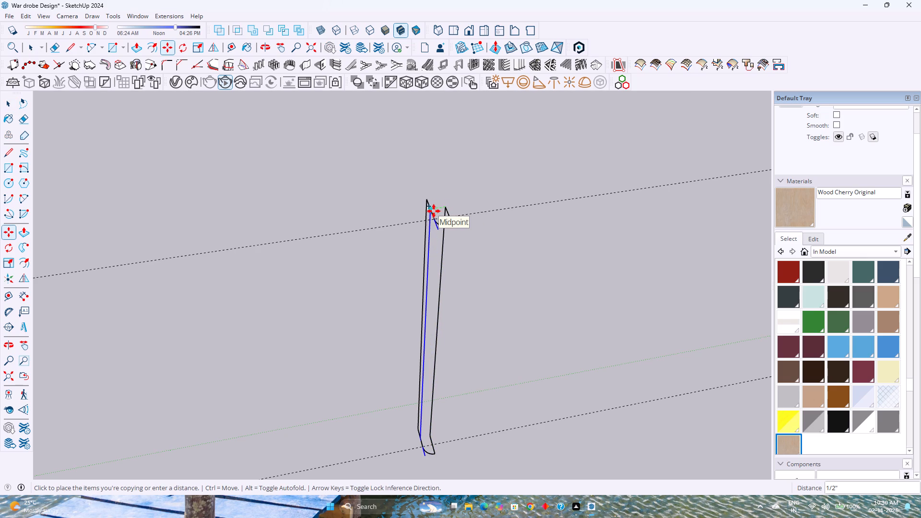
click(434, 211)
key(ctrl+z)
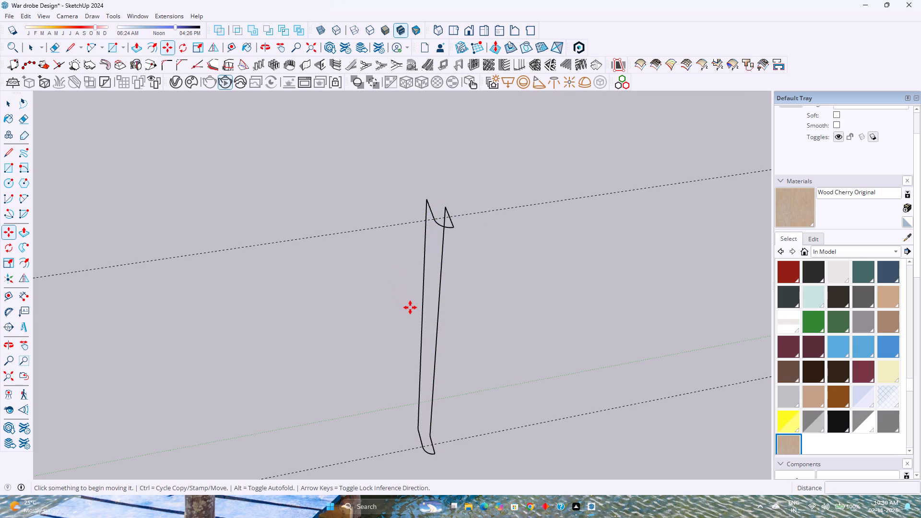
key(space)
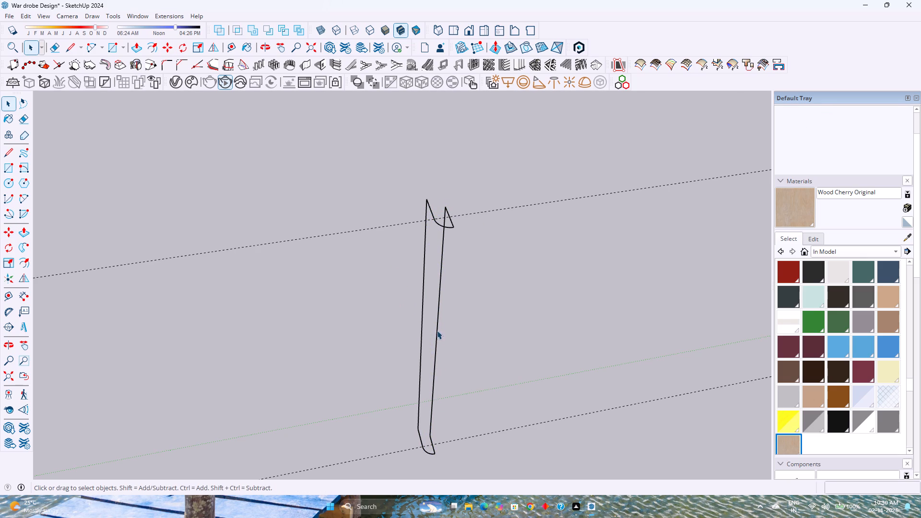
Examine the open handle outline and its hooked ends from several sides.
scroll(433, 439, up, 4)
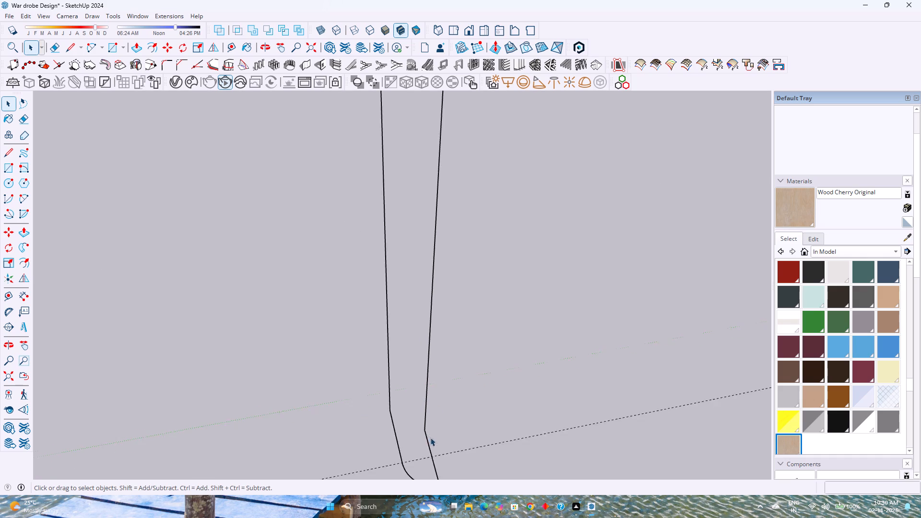
scroll(430, 437, up, 2)
shift+middle_drag(378, 433, 400, 401)
scroll(405, 397, down, 7)
middle_click(409, 371)
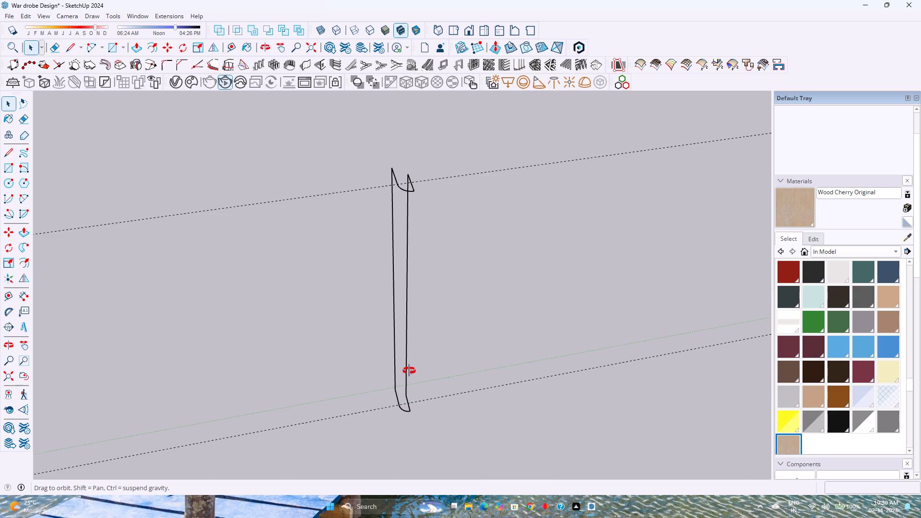
scroll(410, 365, down, 4)
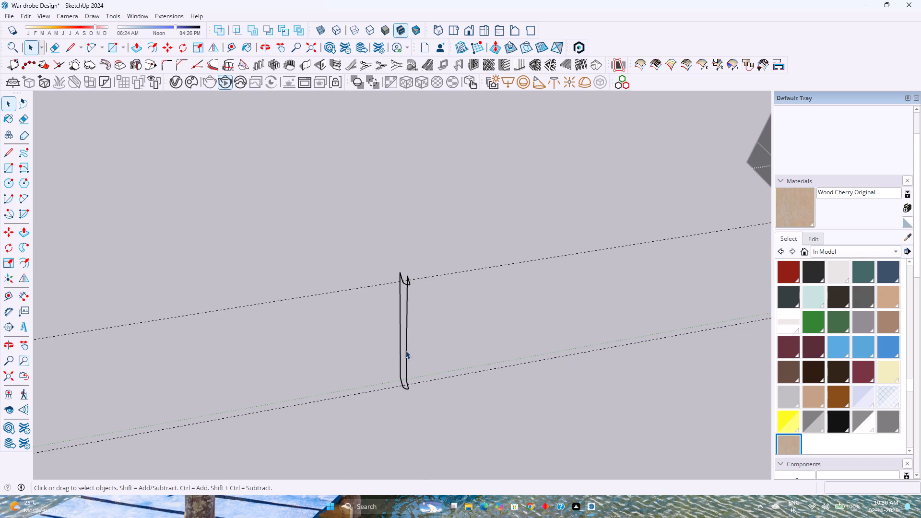
scroll(421, 284, up, 6)
middle_drag(416, 283, 407, 296)
scroll(406, 295, down, 5)
middle_drag(382, 338, 308, 347)
shift+middle_drag(226, 355, 350, 313)
middle_drag(309, 369, 253, 384)
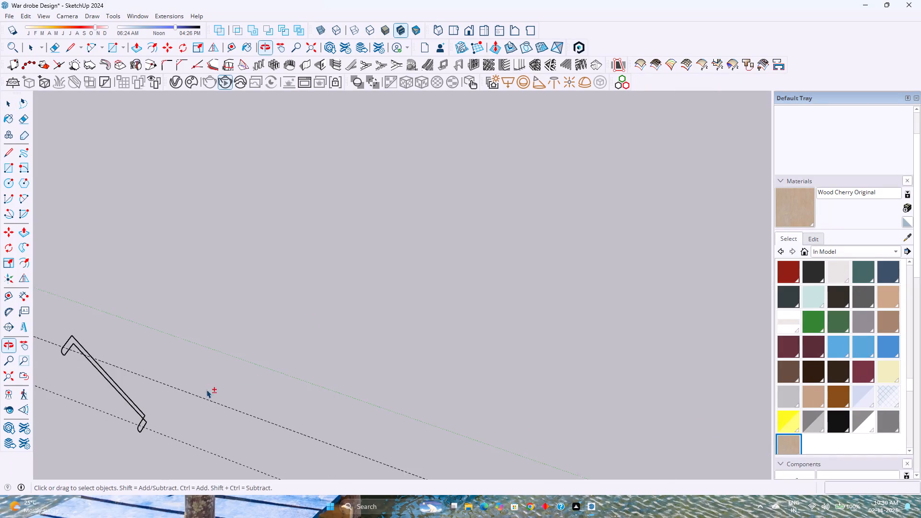
shift+middle_drag(170, 392, 390, 342)
scroll(389, 342, up, 6)
middle_drag(375, 350, 335, 362)
middle_click(335, 362)
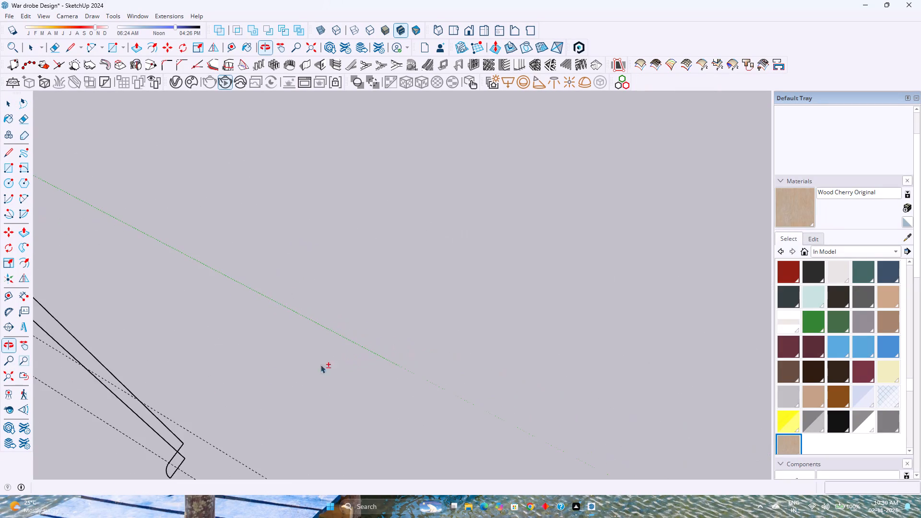
shift+middle_drag(255, 374, 475, 298)
scroll(391, 387, up, 4)
Draw a red-axis line about 9/16" from the handle's lower inner corner, a 1'3" vertical line, and a closing line to the upper inner corner.
key(l)
scroll(390, 388, up, 1)
middle_drag(390, 388, 333, 388)
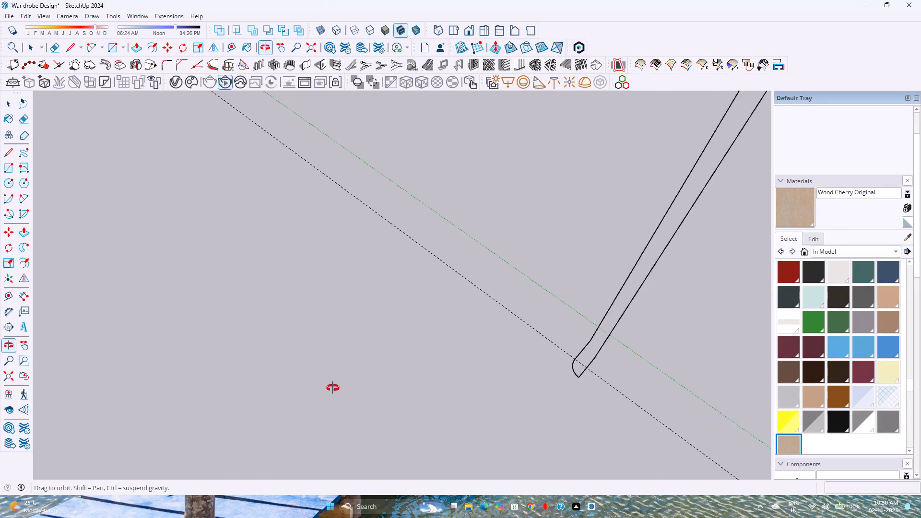
middle_drag(333, 388, 332, 388)
scroll(341, 375, down, 3)
middle_drag(556, 380, 494, 374)
scroll(357, 348, up, 4)
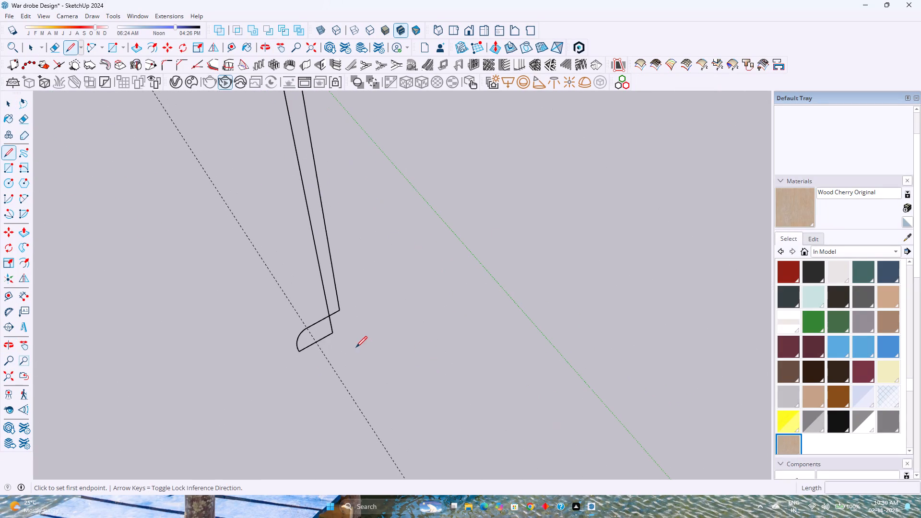
scroll(348, 341, up, 4)
click(261, 294)
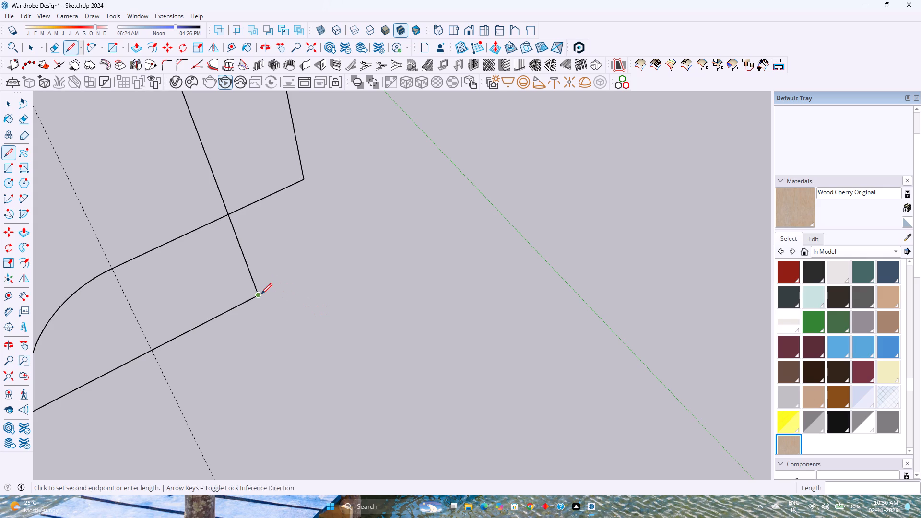
key(Right)
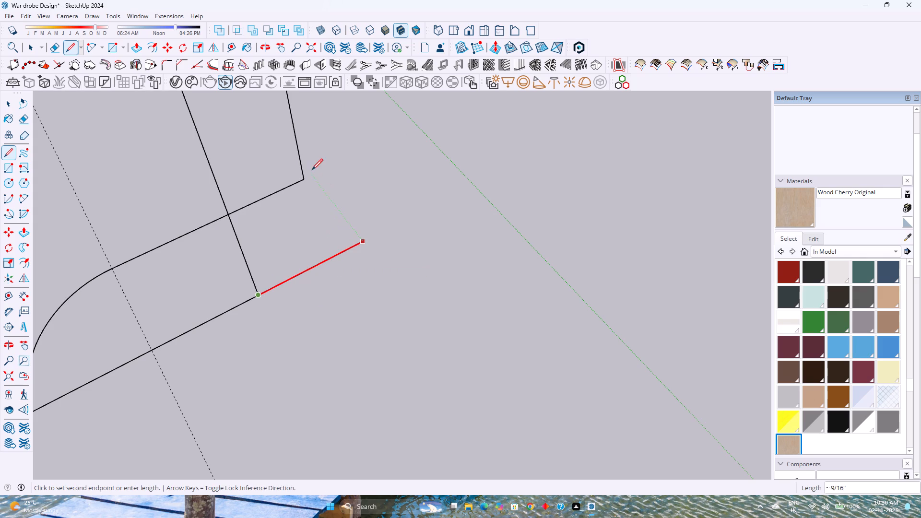
click(301, 177)
scroll(316, 219, down, 9)
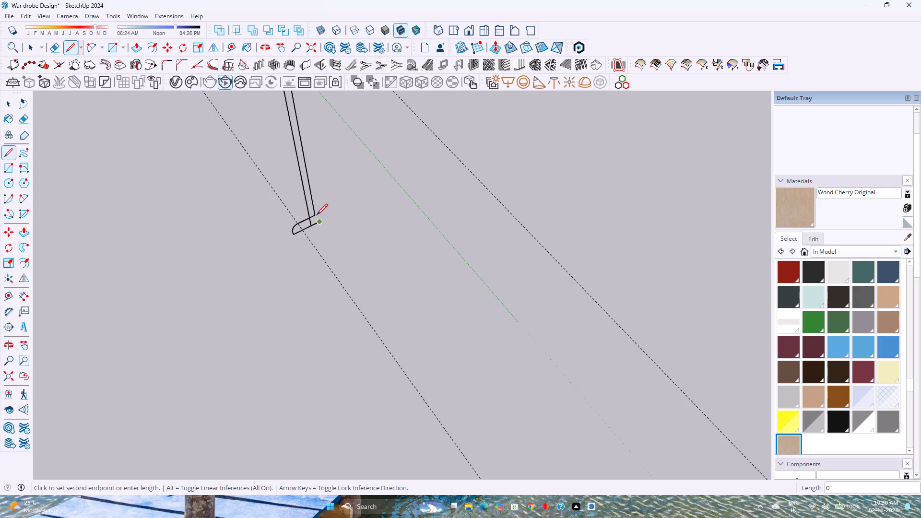
shift+middle_drag(295, 192, 346, 391)
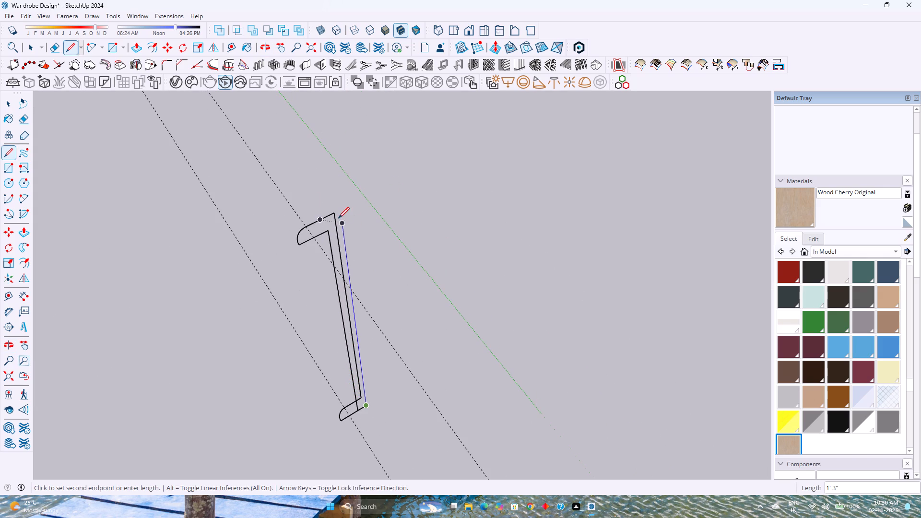
key(Up)
click(336, 212)
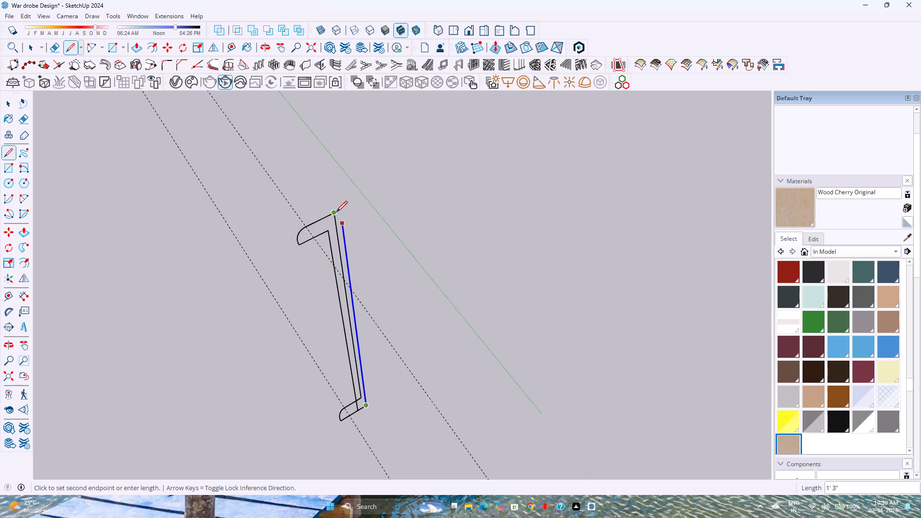
click(329, 230)
Bridge the handle's two vertical edges with a short line across the top corners and another across the bottom corners, closing the faces.
click(334, 213)
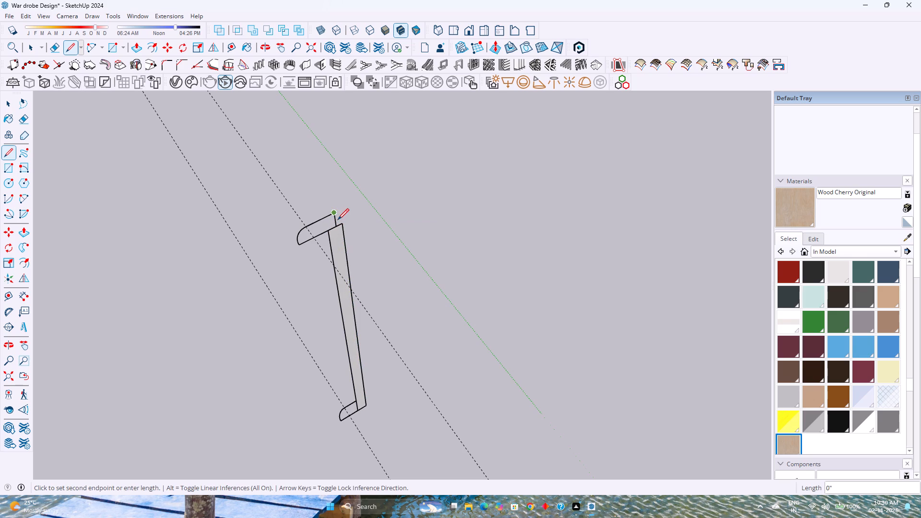
click(340, 222)
middle_drag(315, 259, 413, 248)
scroll(413, 247, down, 6)
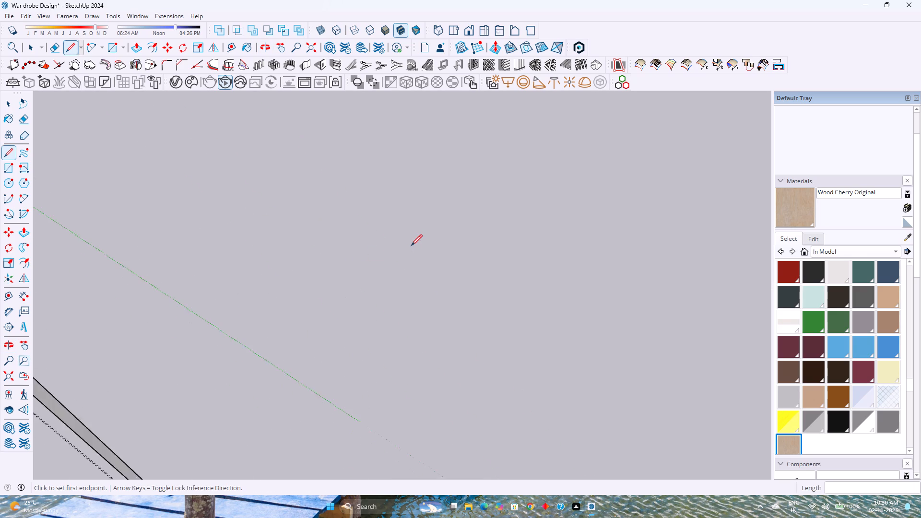
scroll(411, 246, down, 8)
shift+middle_drag(261, 344, 353, 303)
middle_drag(340, 302, 506, 303)
middle_click(507, 303)
scroll(554, 264, up, 4)
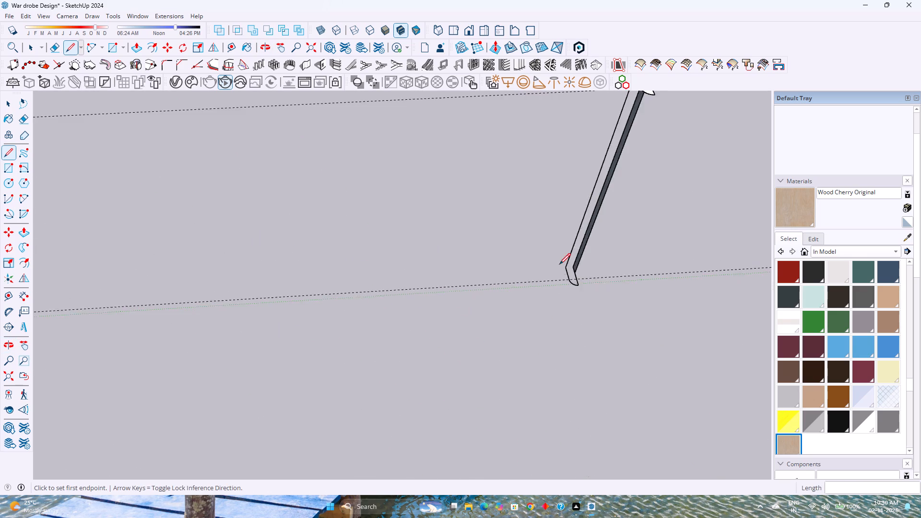
scroll(559, 264, up, 8)
scroll(572, 267, down, 4)
click(574, 255)
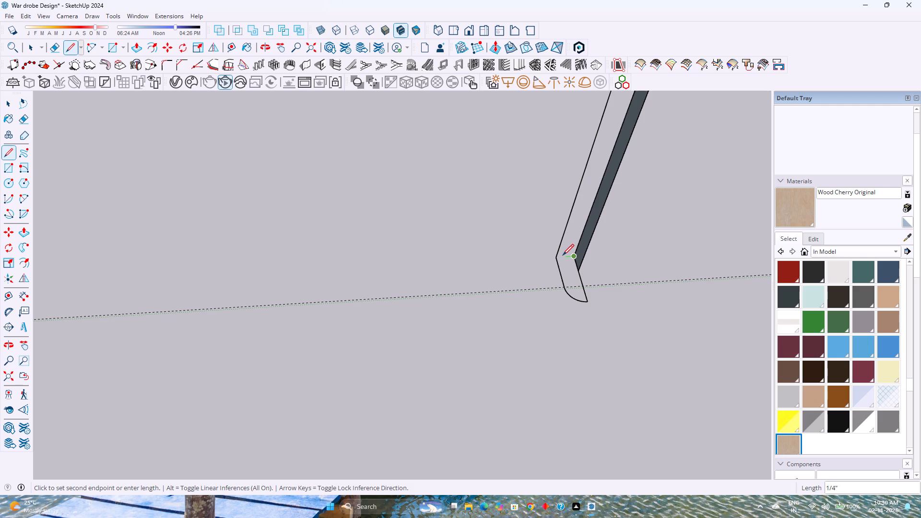
click(559, 257)
Examine the handle's new long faces and hooked end faces from several sides.
shift+middle_drag(548, 264, 491, 322)
shift+middle_click(491, 322)
scroll(485, 319, down, 5)
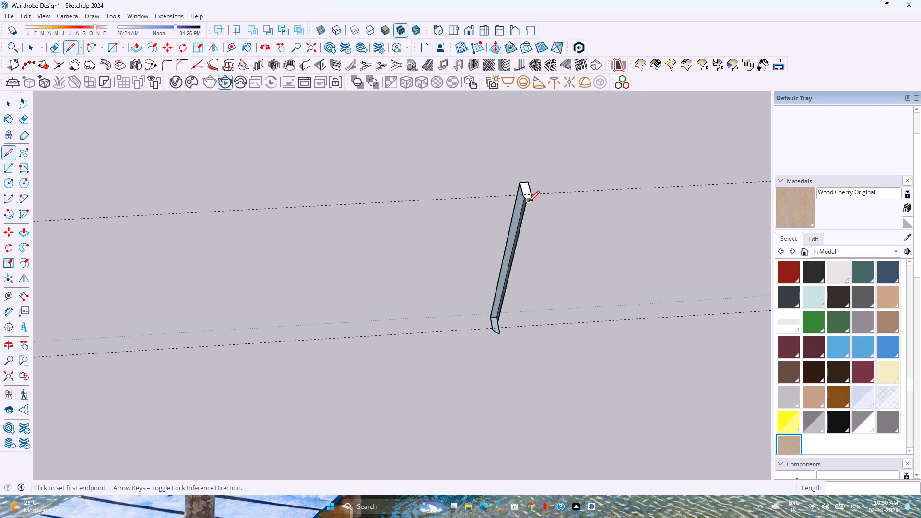
scroll(528, 202, up, 8)
middle_drag(502, 203, 652, 217)
middle_click(652, 217)
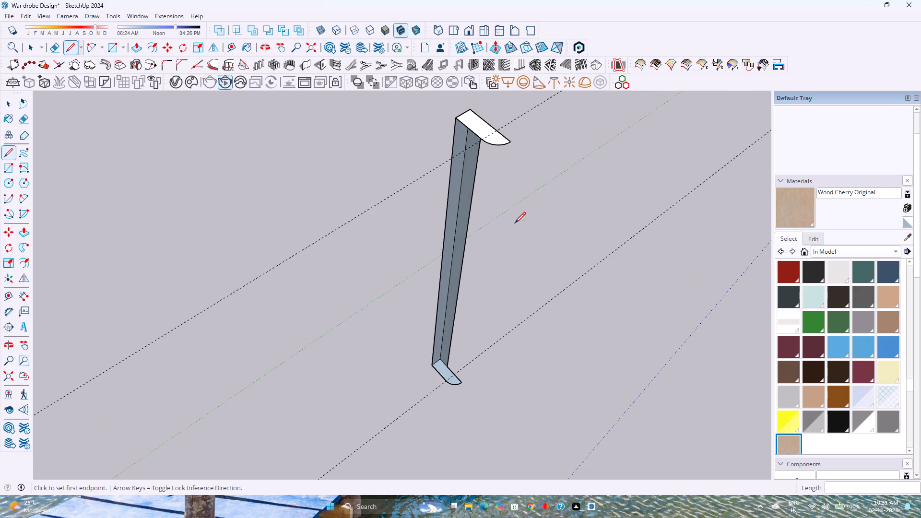
shift+middle_drag(499, 196, 498, 266)
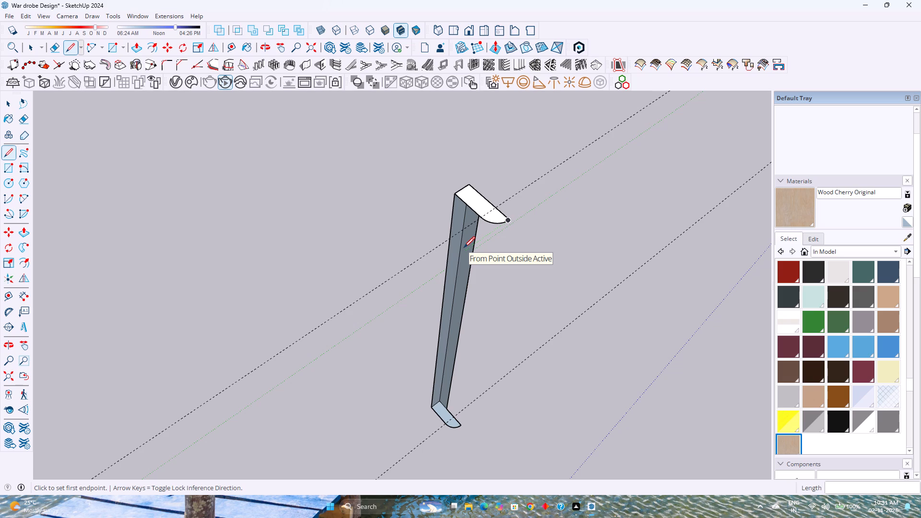
key(space)
scroll(463, 247, up, 1)
middle_drag(462, 247, 237, 213)
middle_drag(237, 213, 232, 213)
middle_click(231, 214)
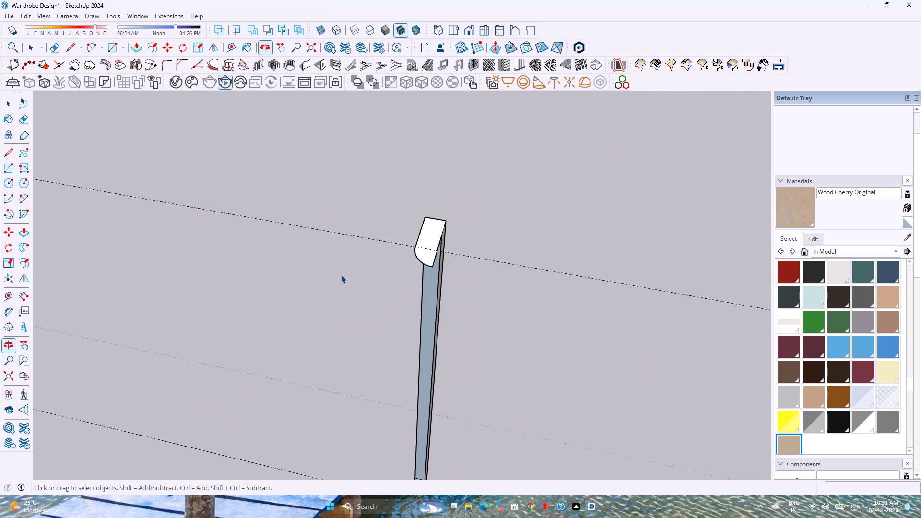
scroll(363, 283, up, 2)
middle_drag(360, 283, 335, 274)
scroll(296, 294, down, 3)
shift+middle_drag(263, 300, 331, 292)
scroll(316, 297, up, 3)
scroll(309, 300, down, 1)
middle_drag(294, 317, 373, 319)
shift+middle_drag(436, 306, 421, 305)
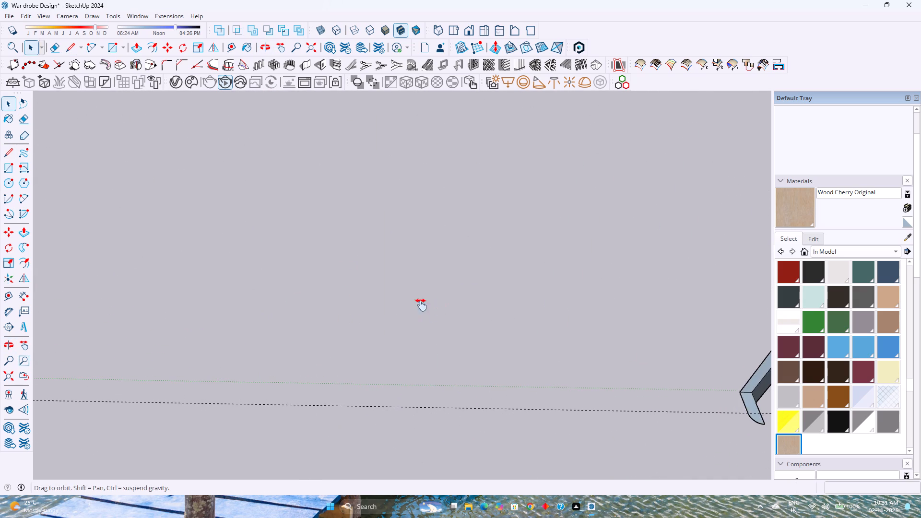
shift+middle_drag(421, 305, 244, 329)
shift+middle_click(244, 330)
click(613, 336)
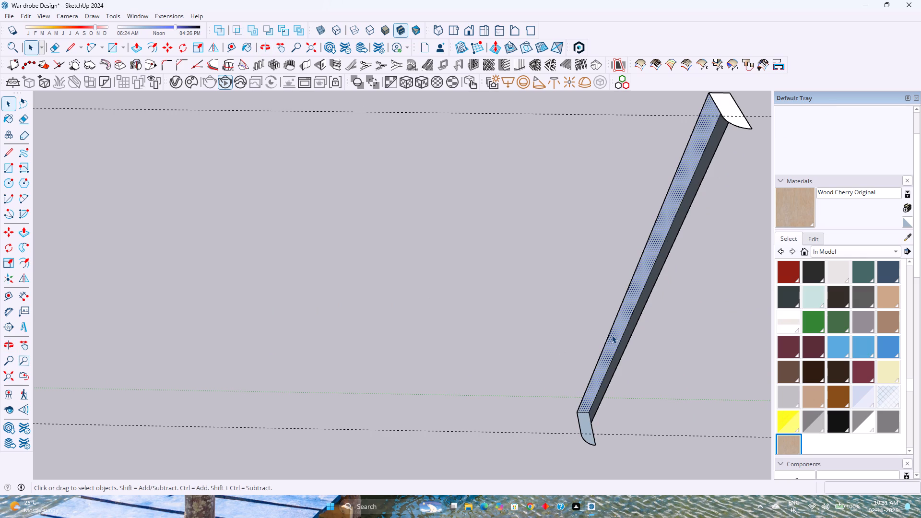
Join the tips of the upper and lower hooked ends with a 1'3" vertical line to close the handle's side face.
scroll(611, 334, down, 4)
middle_drag(607, 347, 642, 295)
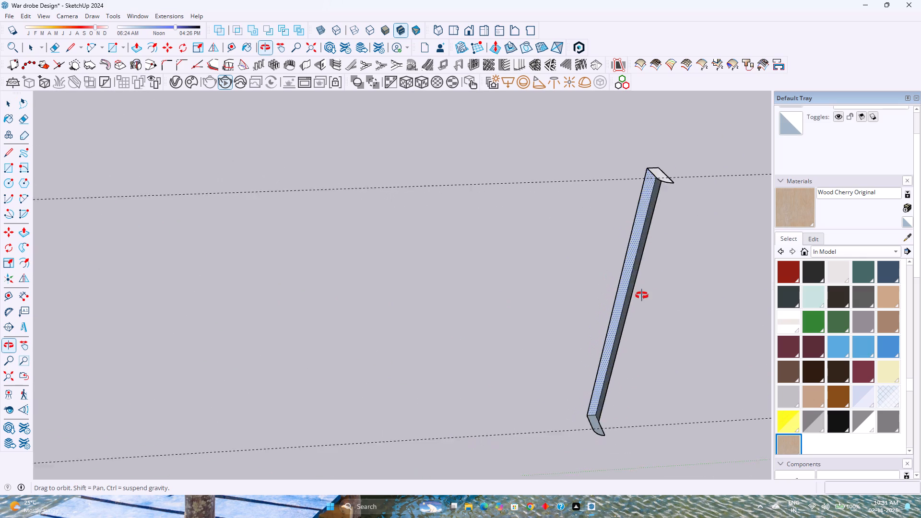
middle_drag(642, 295, 652, 337)
click(73, 41)
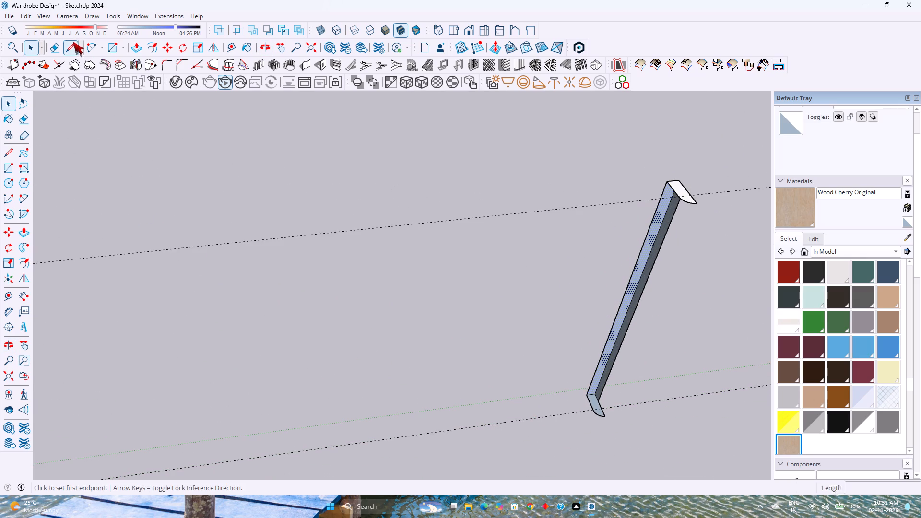
click(699, 202)
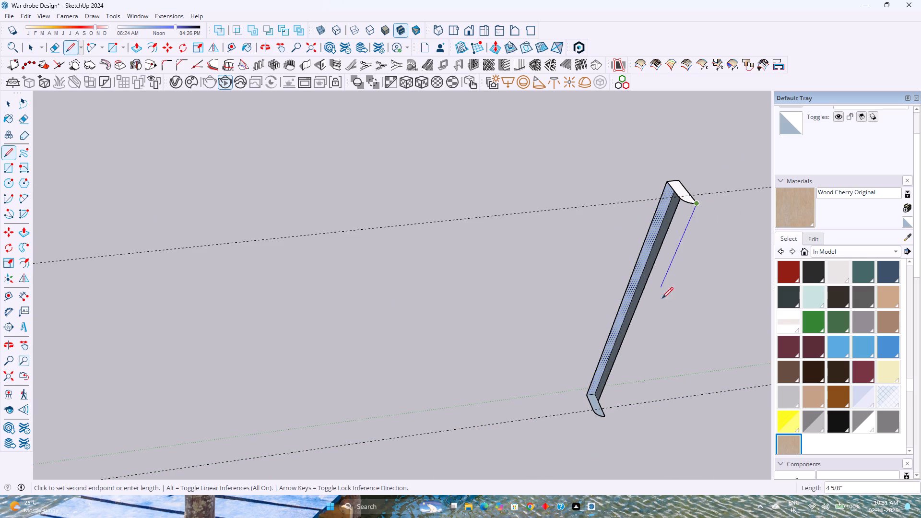
click(606, 414)
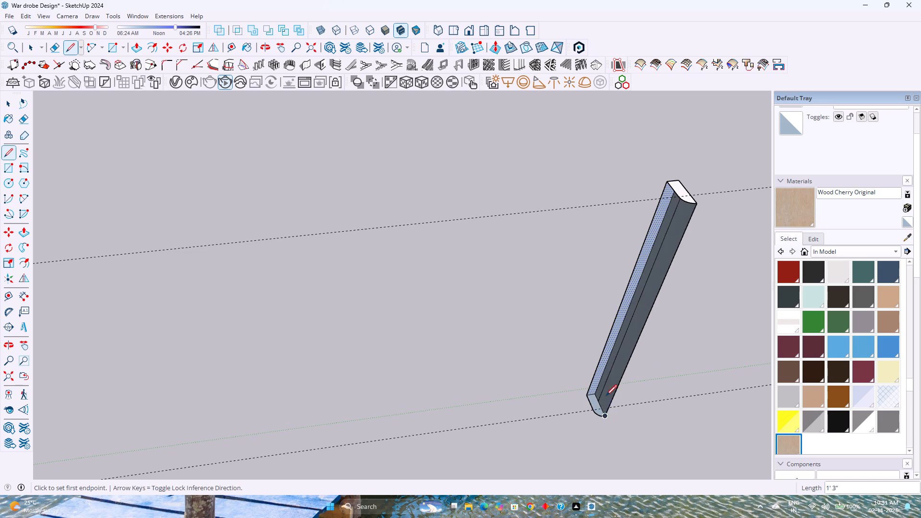
middle_drag(606, 396, 601, 392)
key(space)
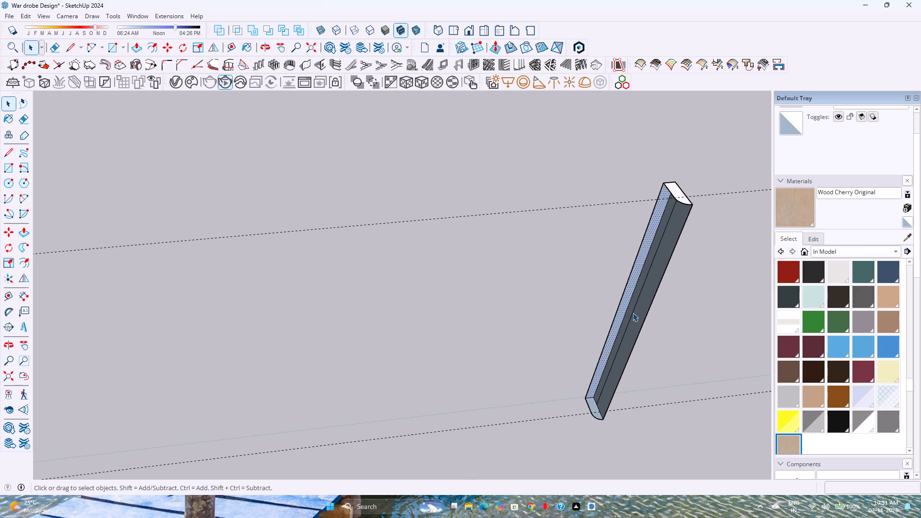
Undo the handle's added lines and faces back to the two hooked end outlines and the single vertical edge.
key(ctrl+z)
key(ctrl+z)
key(ctrl+z)
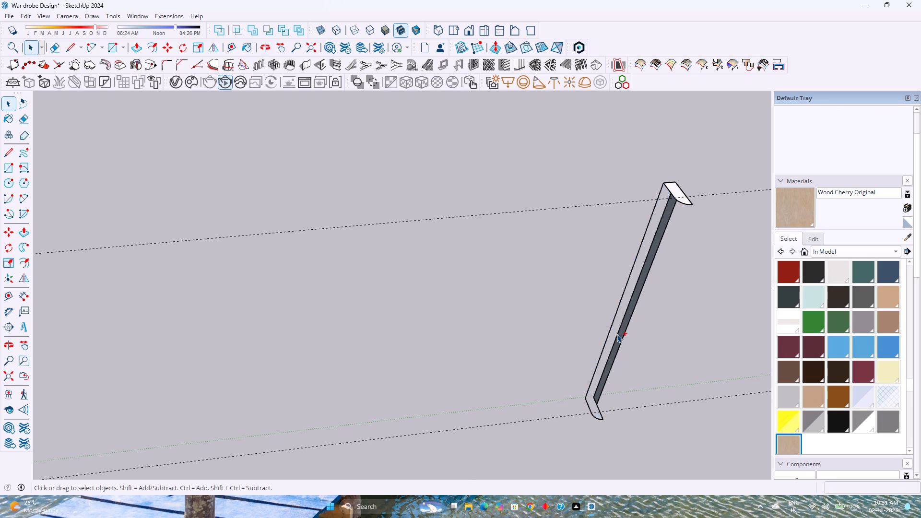
key(ctrl+z)
key(ctrl+z)
key(ctrl+z)
key(ctrl+z)
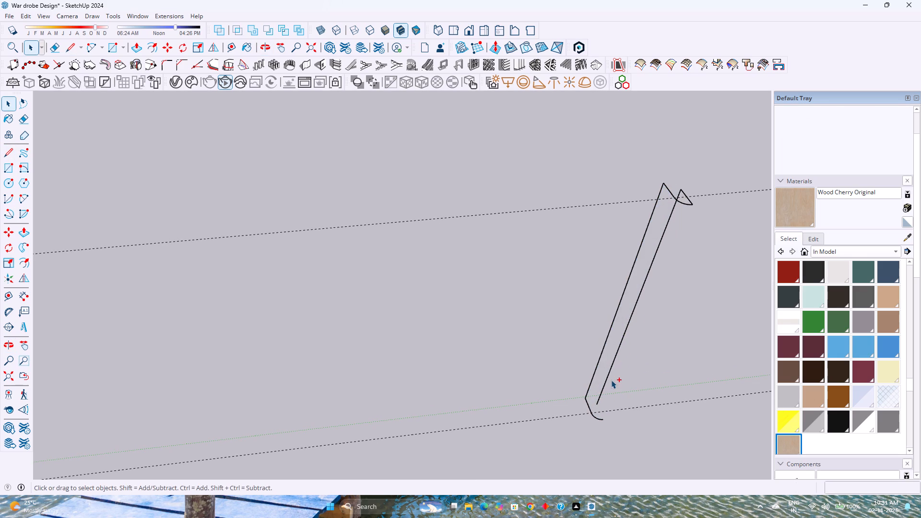
key(ctrl+z)
Draw a green-axis line about 7/16" long from the lower hooked outline's inner corner, ending in line with the arc's tip.
middle_drag(590, 388, 557, 388)
scroll(552, 386, down, 3)
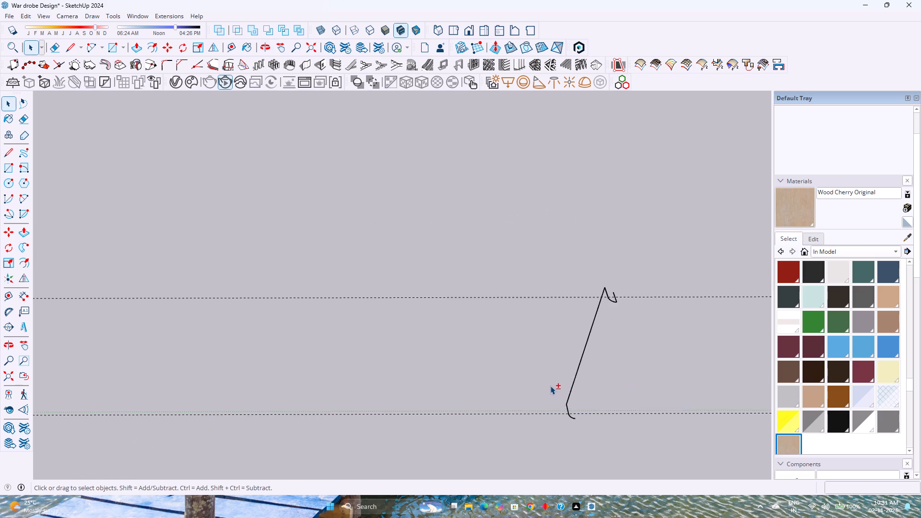
shift+middle_drag(543, 386, 458, 333)
scroll(456, 340, up, 9)
middle_drag(487, 367, 454, 356)
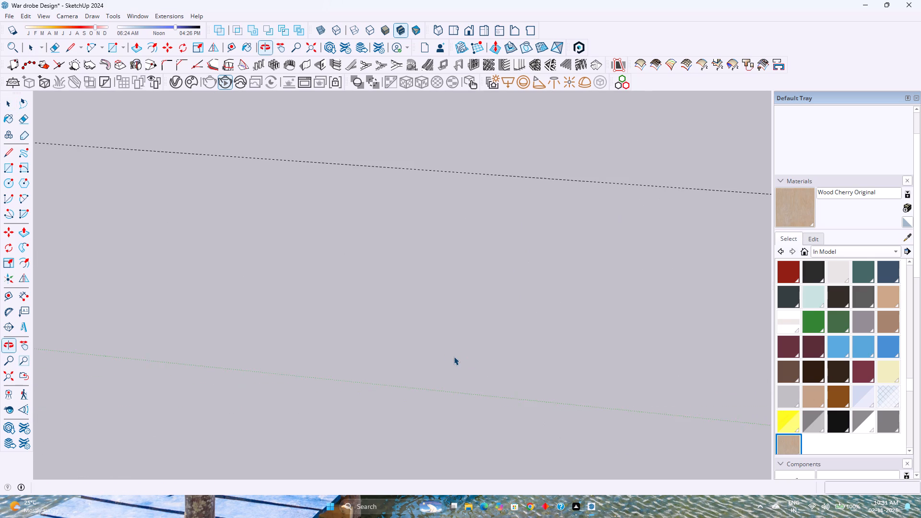
scroll(454, 356, down, 3)
key(l)
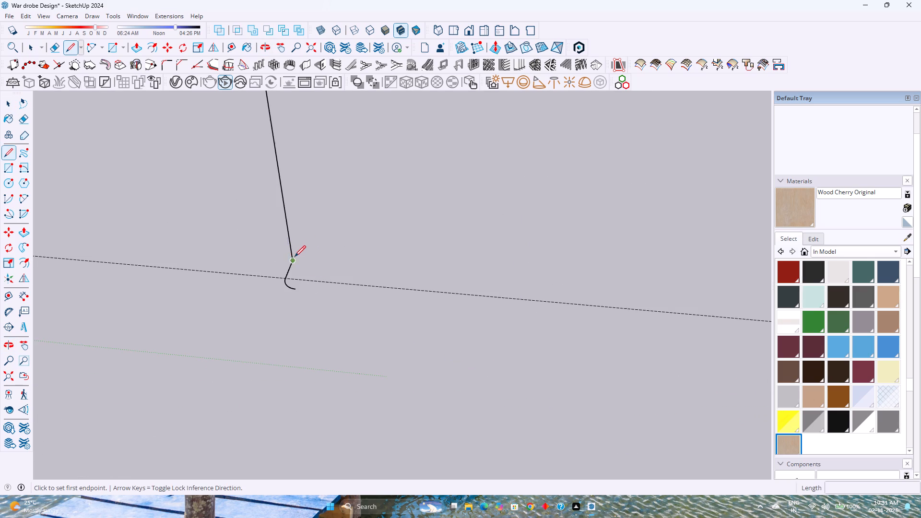
click(295, 259)
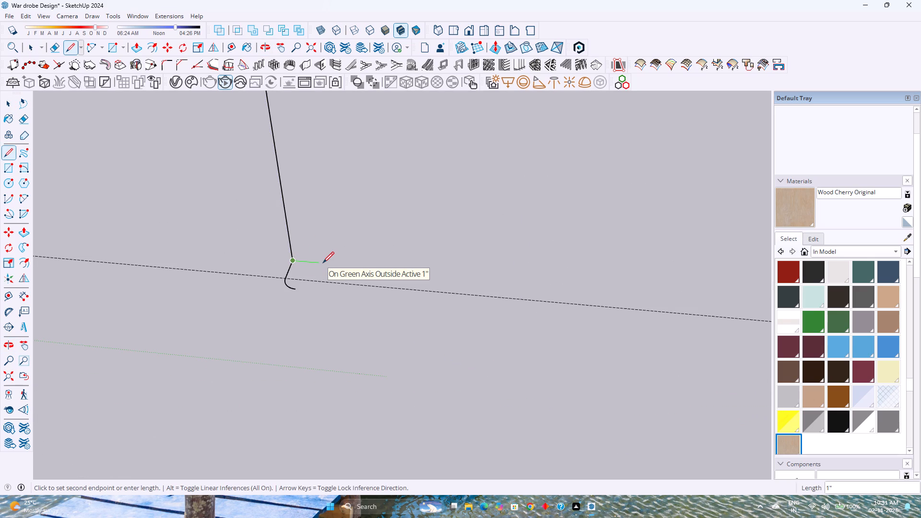
key(Right)
key(Left)
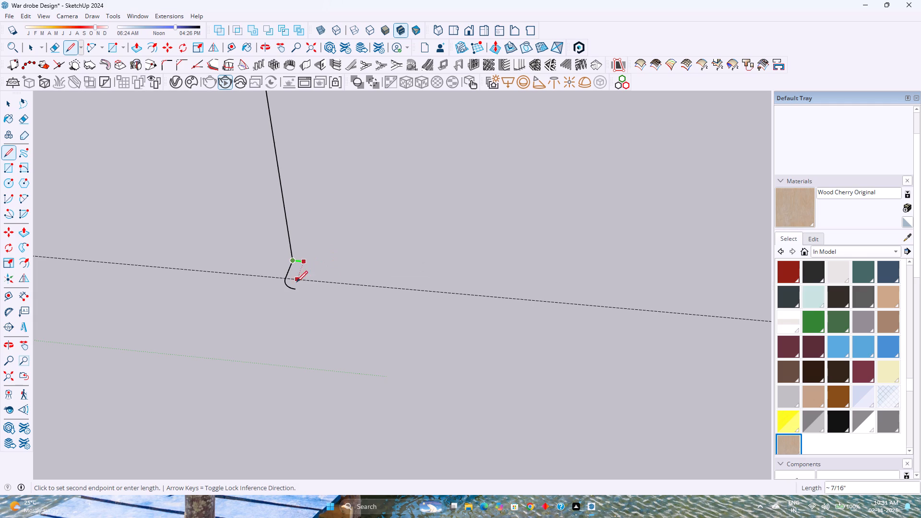
click(295, 286)
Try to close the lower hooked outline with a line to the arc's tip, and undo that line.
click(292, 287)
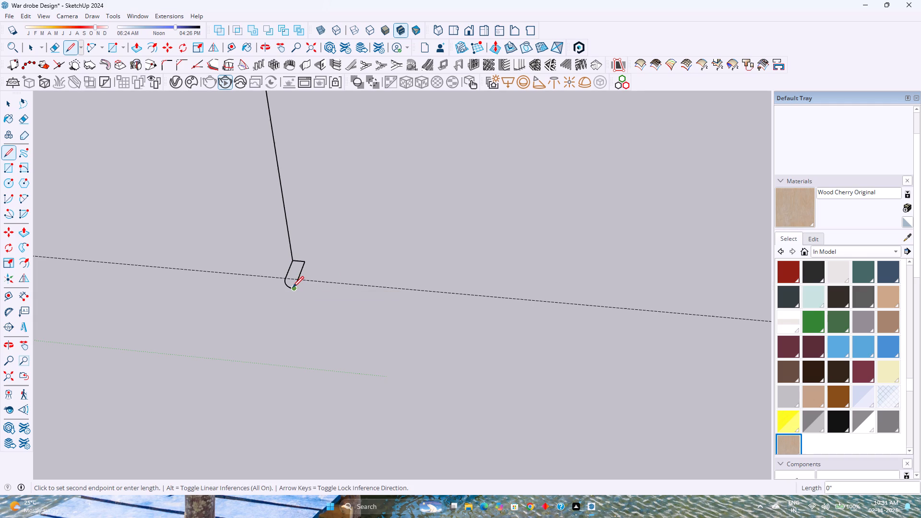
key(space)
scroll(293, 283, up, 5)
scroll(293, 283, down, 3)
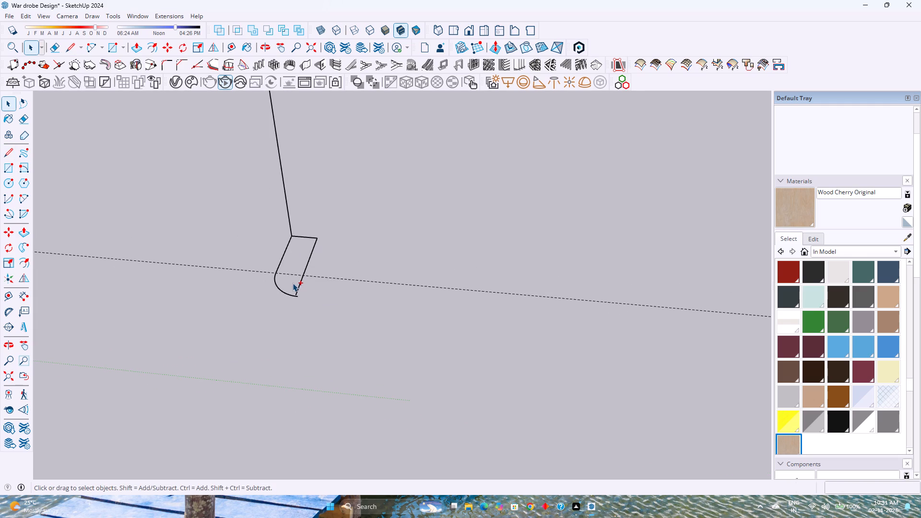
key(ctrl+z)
Close the lower handle profile into a face with a 1 1/2" red-axis line from the arc's tip to the short line.
key(l)
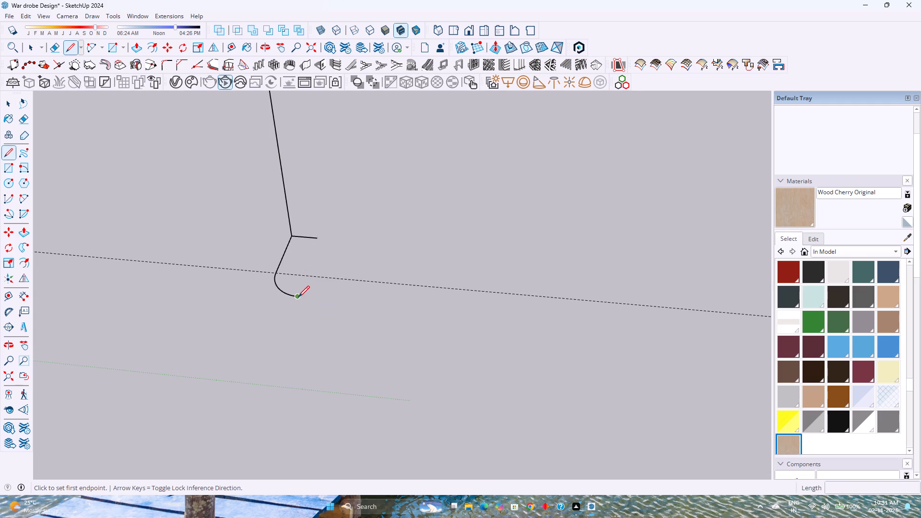
click(298, 297)
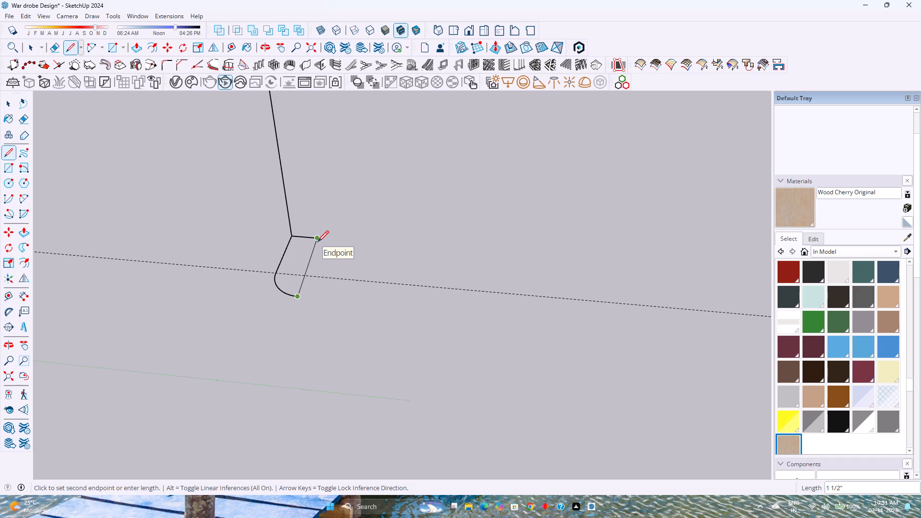
key(Right)
scroll(320, 238, up, 4)
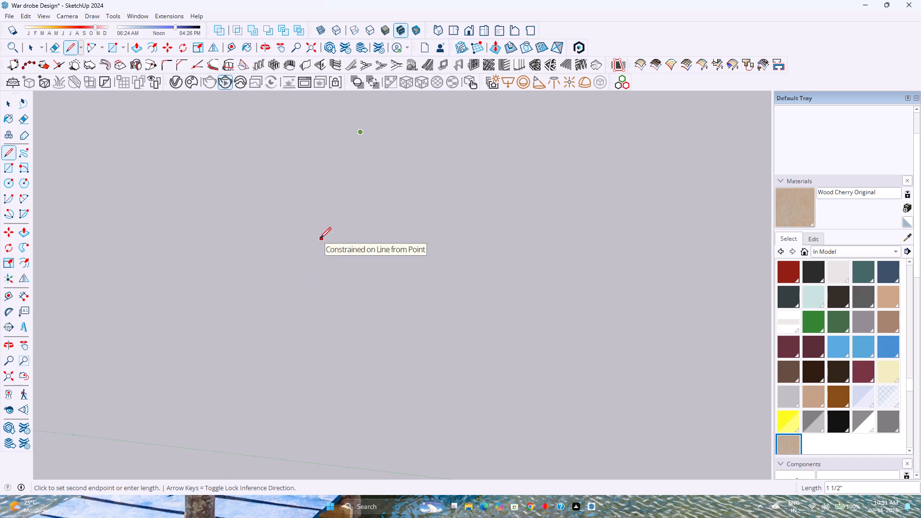
scroll(319, 238, down, 3)
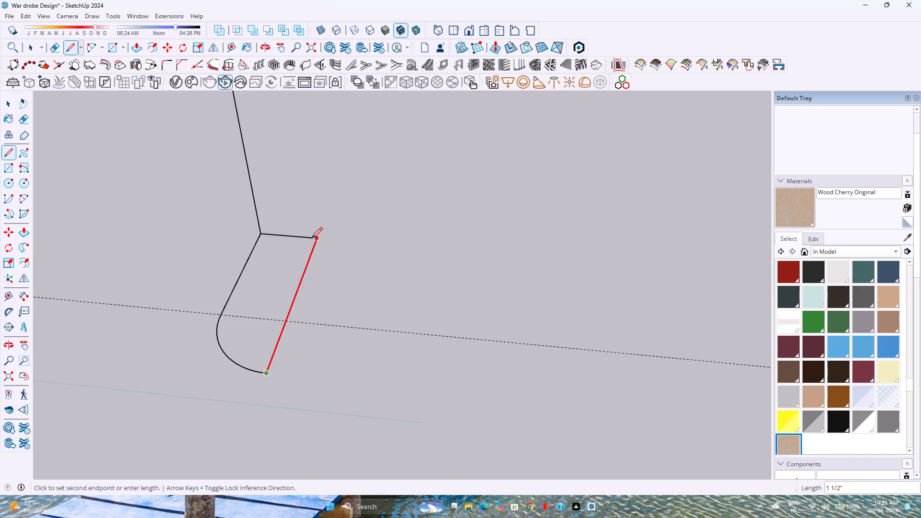
click(260, 234)
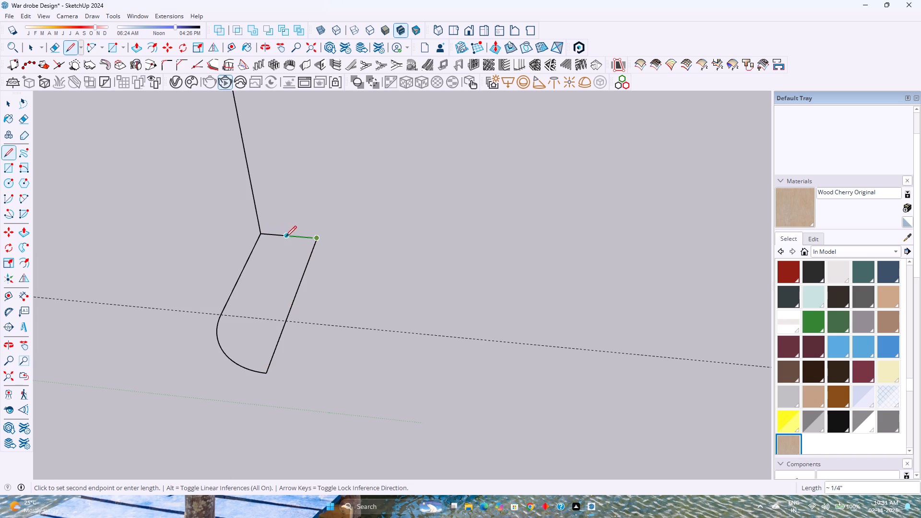
click(264, 235)
key(space)
Extrude the closed lower profile 1'3" upward to the upper hooked outline.
click(270, 256)
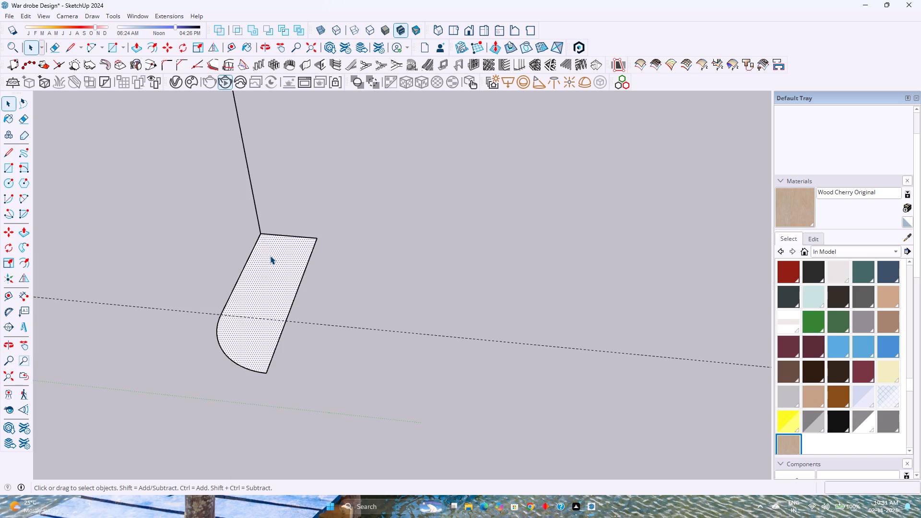
key(p)
click(270, 256)
scroll(311, 217, down, 8)
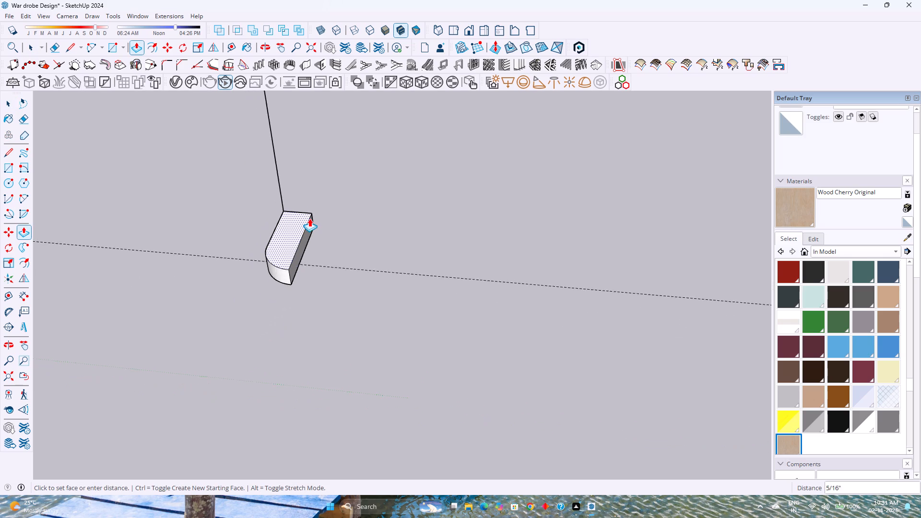
scroll(309, 218, down, 5)
shift+middle_drag(304, 220, 372, 377)
scroll(353, 355, down, 12)
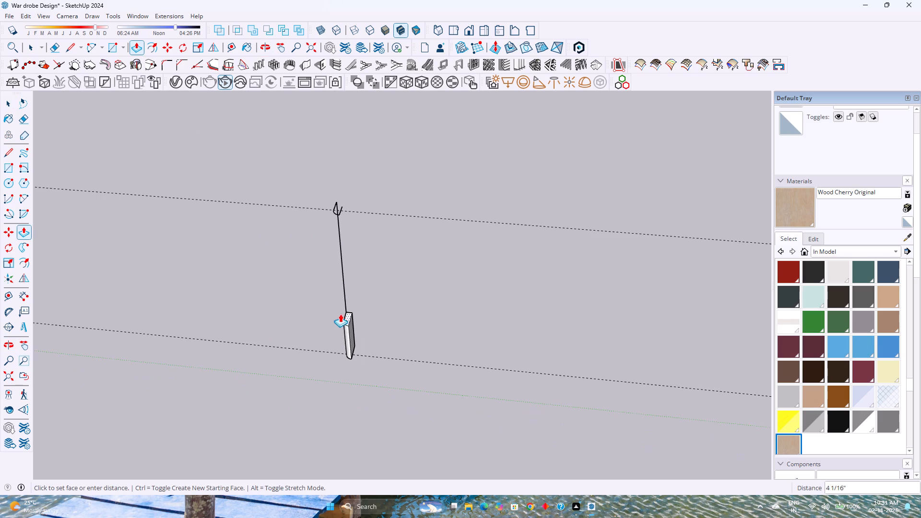
scroll(346, 267, up, 2)
shift+middle_drag(346, 267, 372, 399)
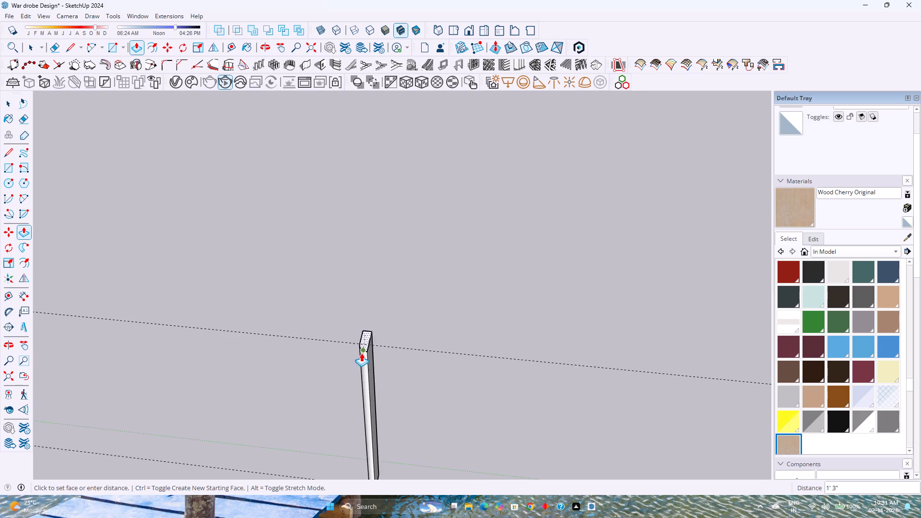
click(358, 346)
scroll(364, 345, up, 12)
key(space)
Examine the extruded handle's top end and long sides from several directions.
scroll(366, 345, down, 5)
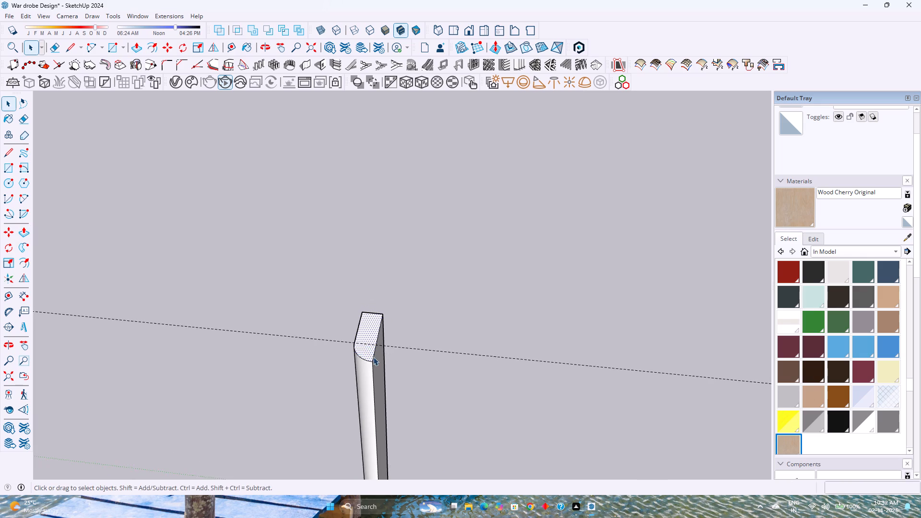
scroll(373, 357, down, 3)
middle_drag(367, 363, 422, 335)
scroll(428, 332, down, 6)
key(Escape)
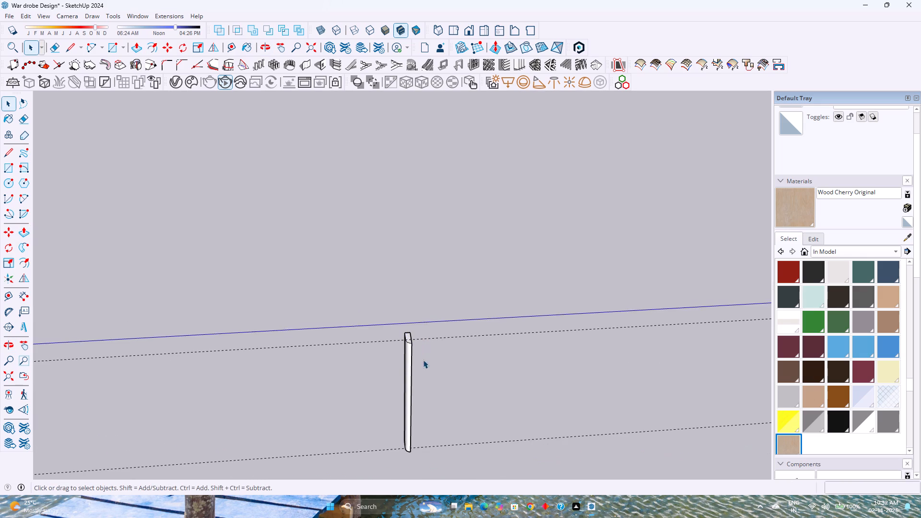
middle_drag(423, 360, 366, 365)
scroll(253, 384, up, 2)
shift+middle_drag(236, 387, 328, 351)
shift+middle_click(328, 351)
scroll(314, 357, up, 5)
middle_drag(336, 349, 326, 379)
scroll(324, 377, down, 1)
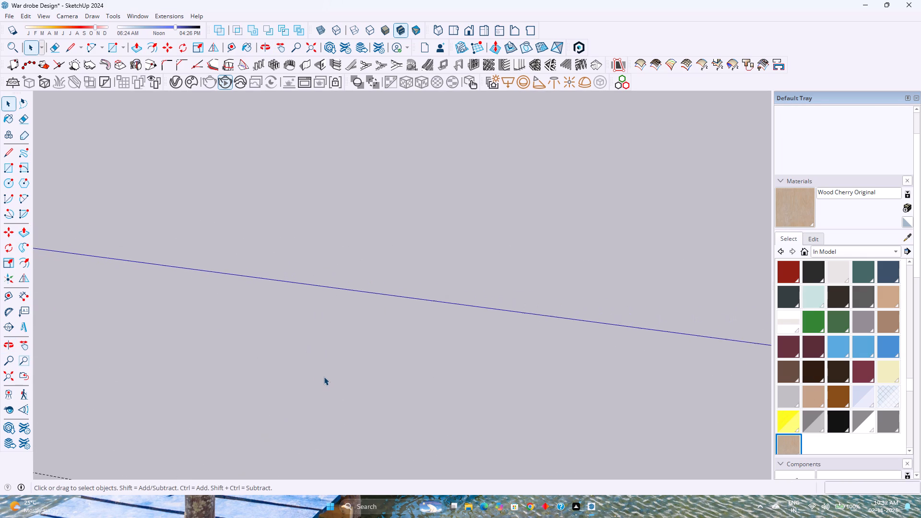
scroll(324, 377, down, 6)
scroll(297, 434, up, 5)
shift+middle_drag(297, 432, 347, 357)
scroll(339, 367, up, 4)
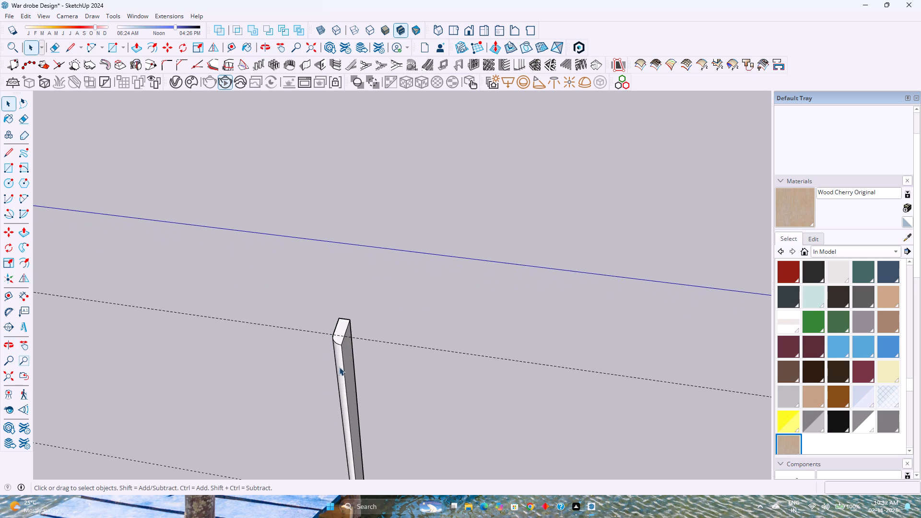
scroll(344, 365, up, 4)
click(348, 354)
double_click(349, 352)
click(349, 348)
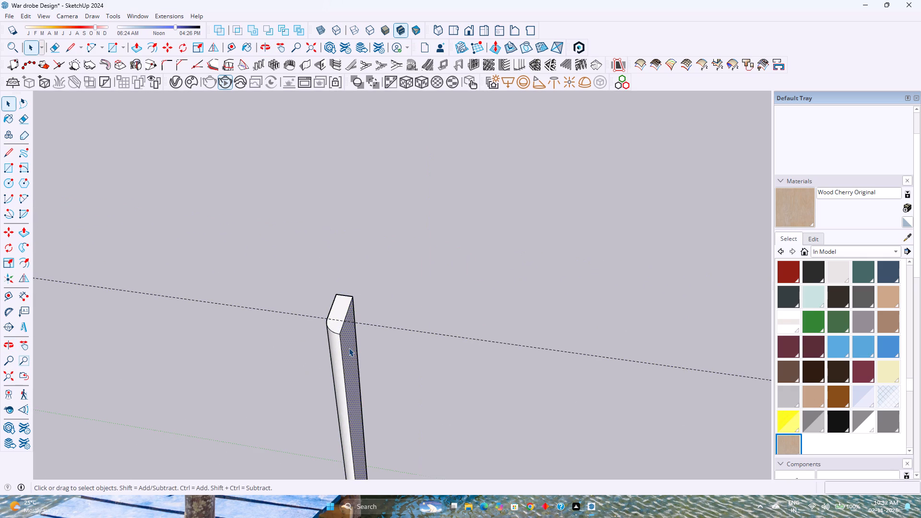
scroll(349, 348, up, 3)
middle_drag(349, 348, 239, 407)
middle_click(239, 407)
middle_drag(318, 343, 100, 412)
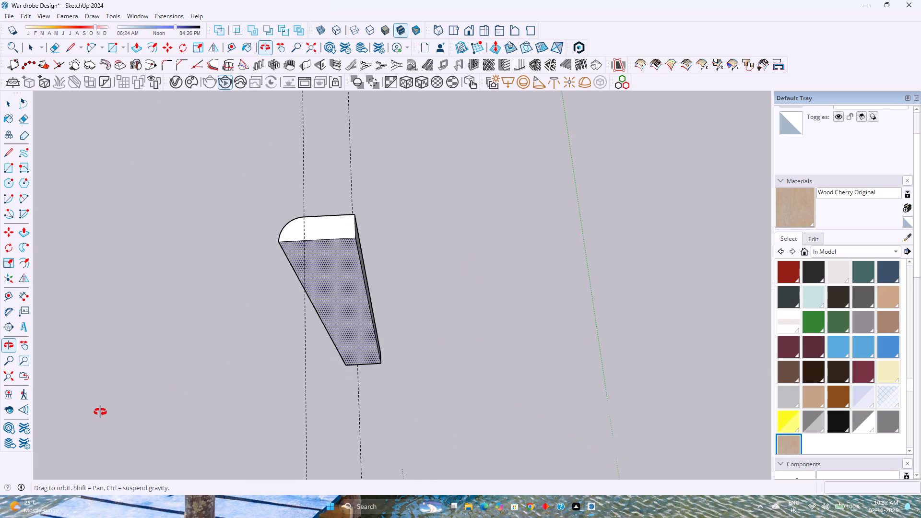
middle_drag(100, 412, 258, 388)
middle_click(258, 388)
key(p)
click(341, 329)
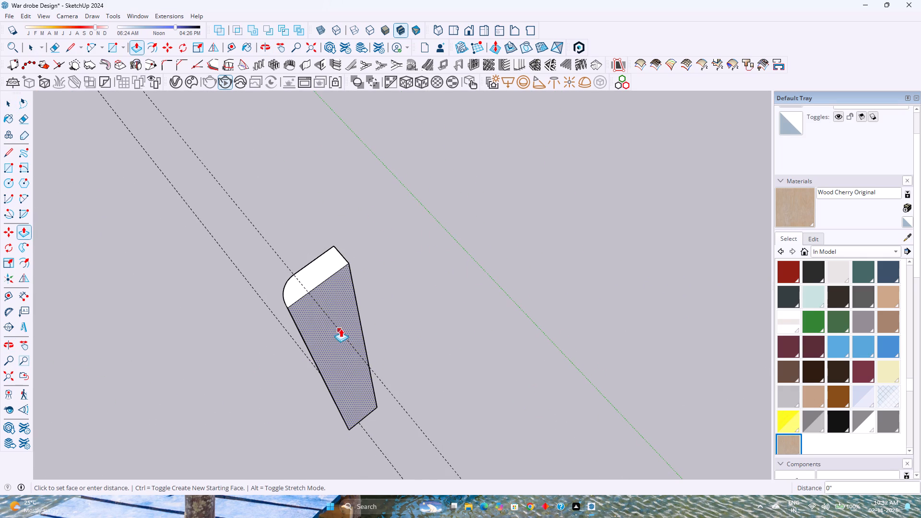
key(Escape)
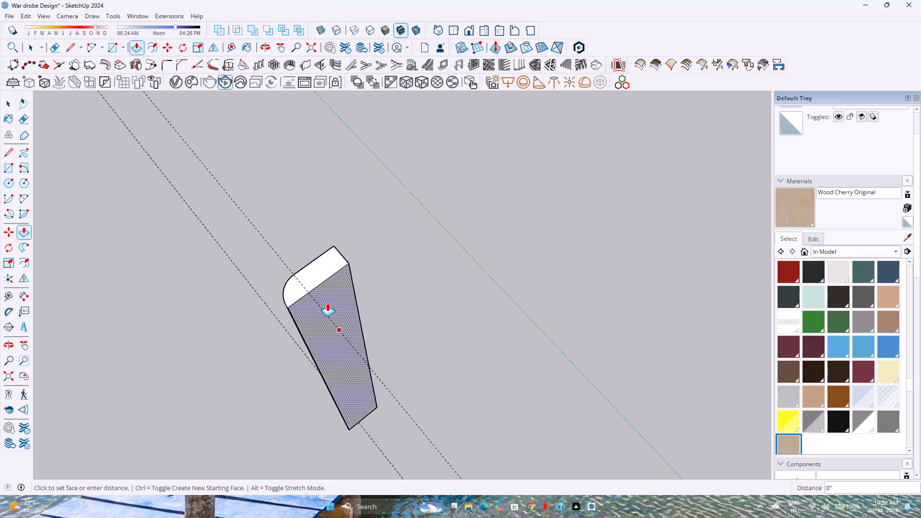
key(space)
Copy the long edge on the square-cornered side of the handle's flat face 1/2" inward across that face.
scroll(334, 323, up, 1)
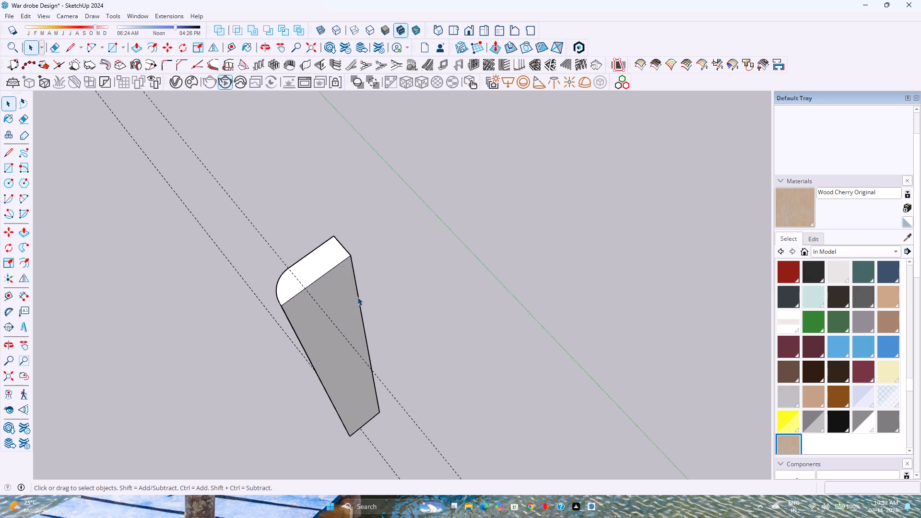
click(358, 296)
key(m)
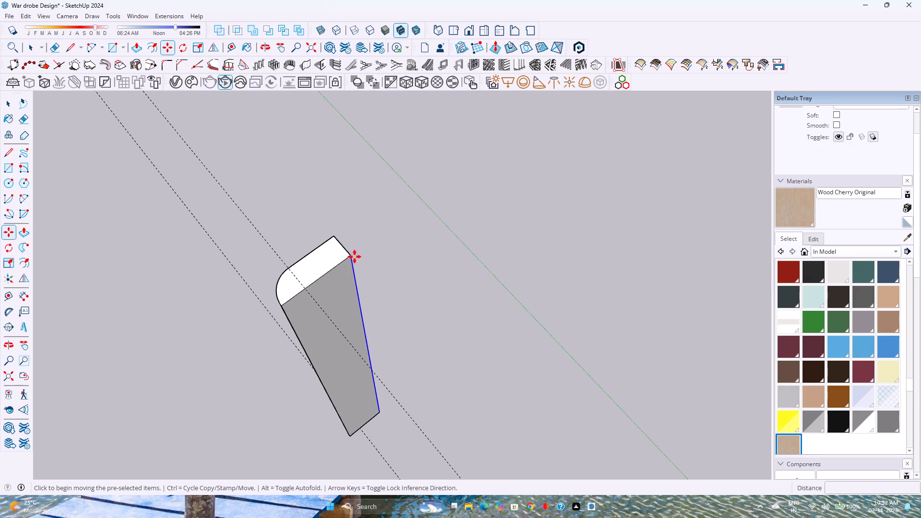
click(351, 257)
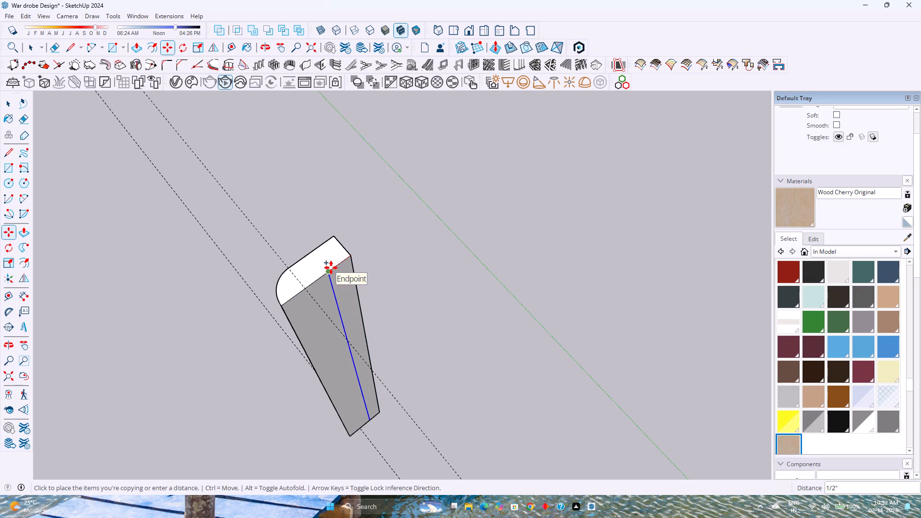
click(331, 268)
Pull the narrow 1/2" strip along the handle's flat face outward by 0.25".
key(p)
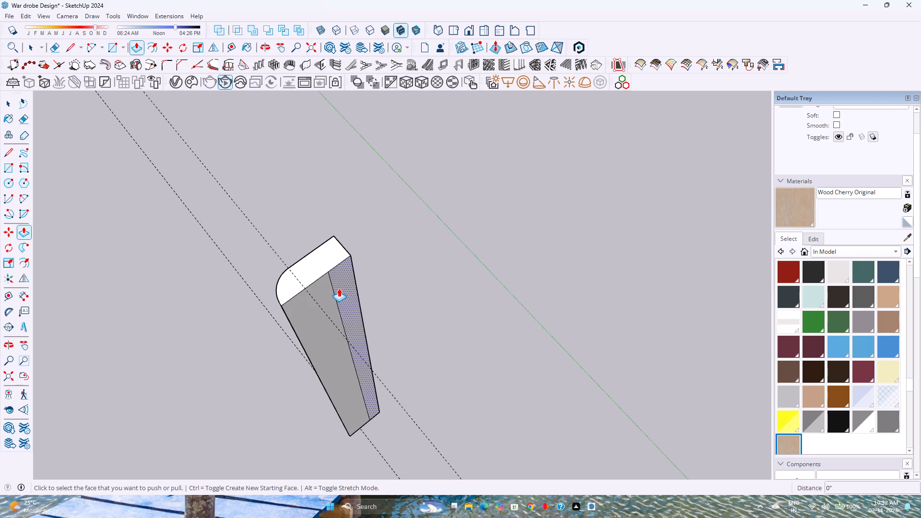
click(339, 288)
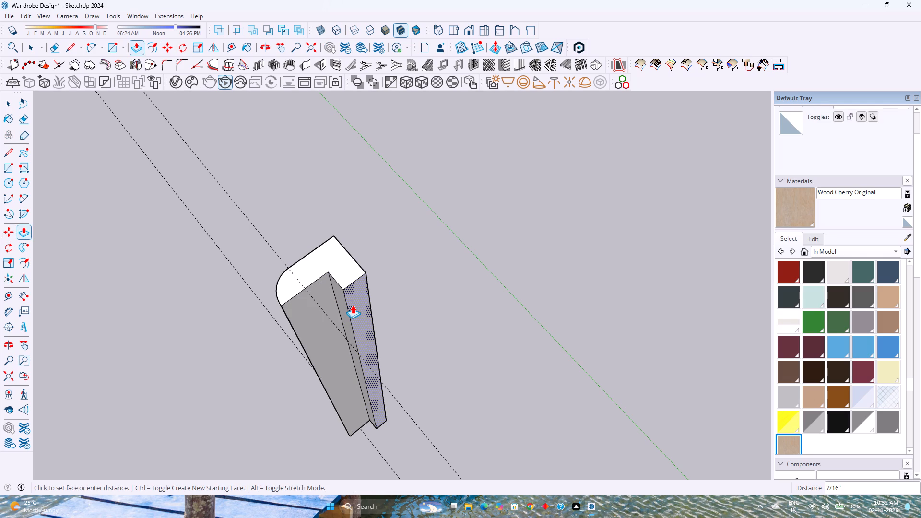
text(0.25)
key(Return)
middle_drag(327, 317, 350, 315)
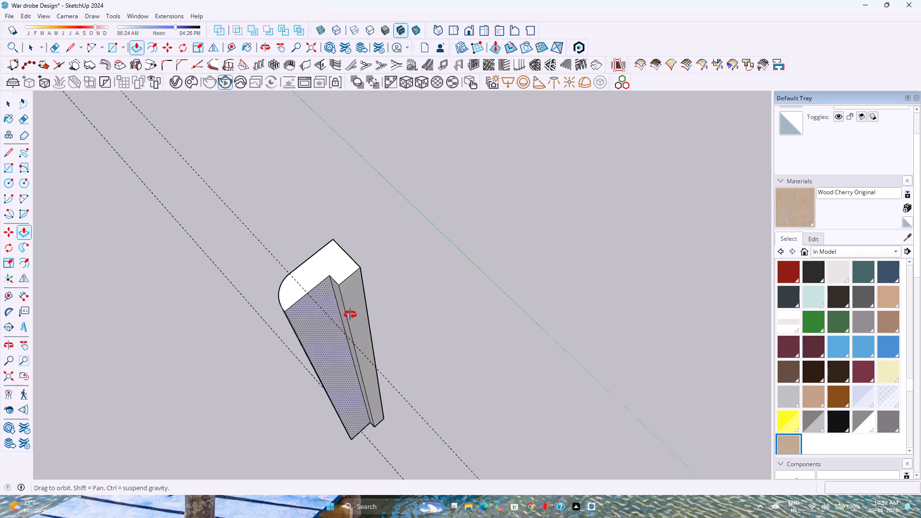
middle_drag(350, 315, 394, 306)
double_click(364, 307)
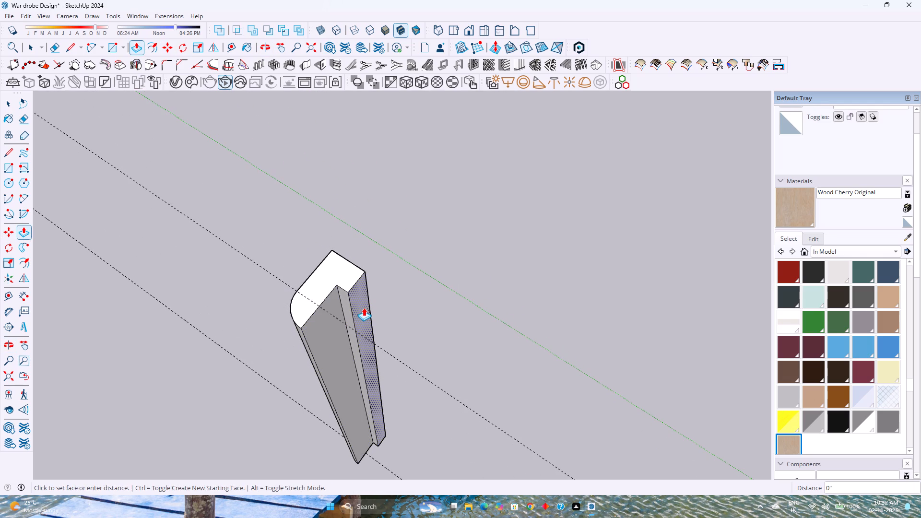
middle_drag(341, 317, 466, 303)
middle_click(466, 303)
scroll(399, 338, up, 3)
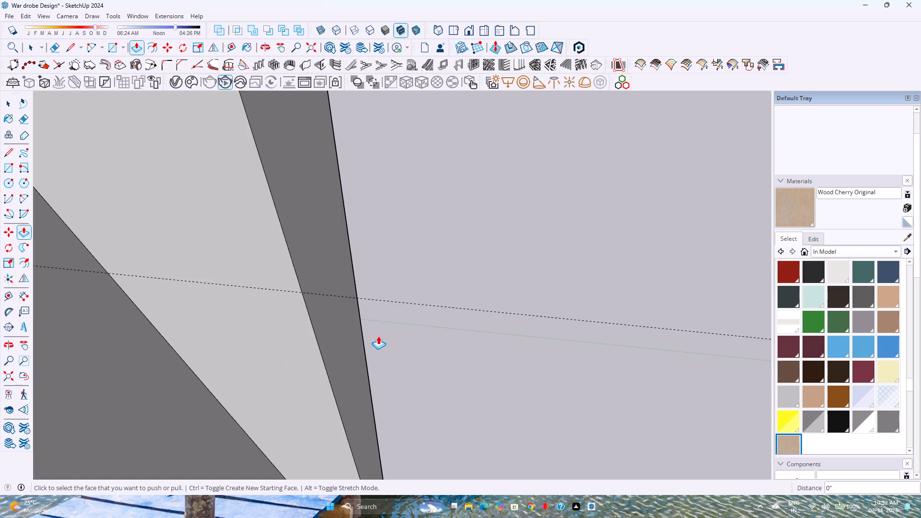
Copy the long outer edge of the raised strip on the handle 1/4" inward to the midpoint of the strip's width.
scroll(377, 336, down, 5)
key(space)
scroll(366, 331, up, 2)
click(370, 327)
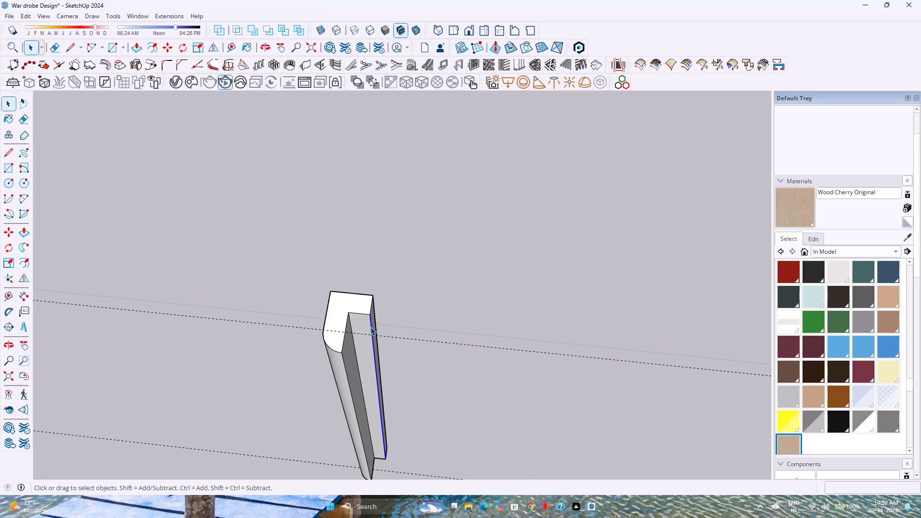
key(m)
click(369, 316)
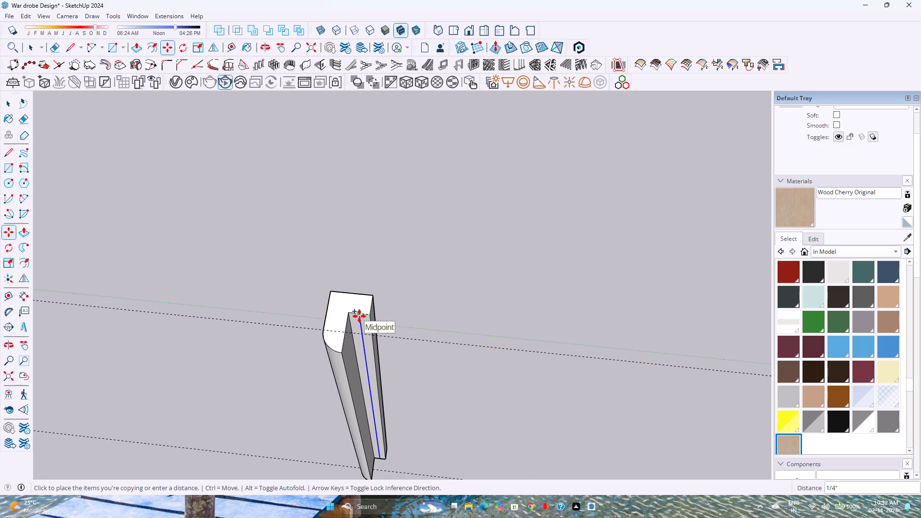
click(359, 316)
Pull the outer 1/4" strip of the handle outward by 1/2" to form the return lip of the hook.
key(p)
click(366, 339)
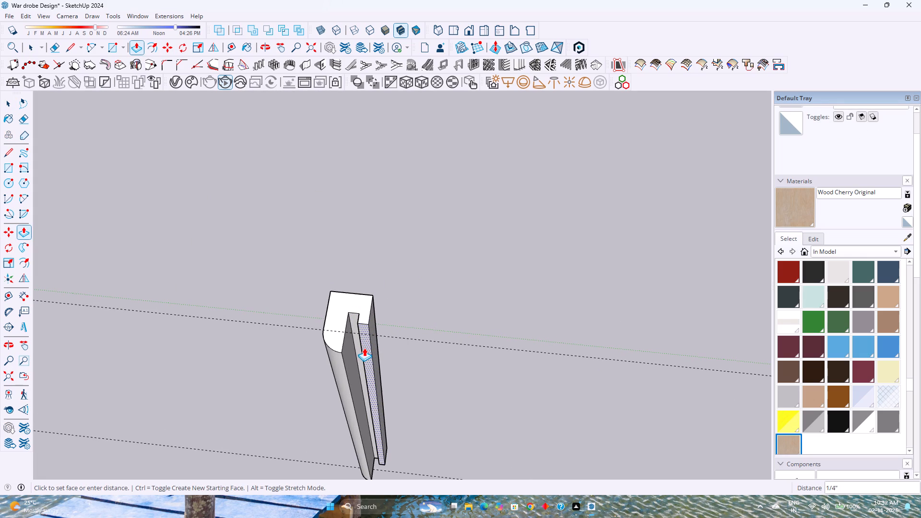
click(342, 335)
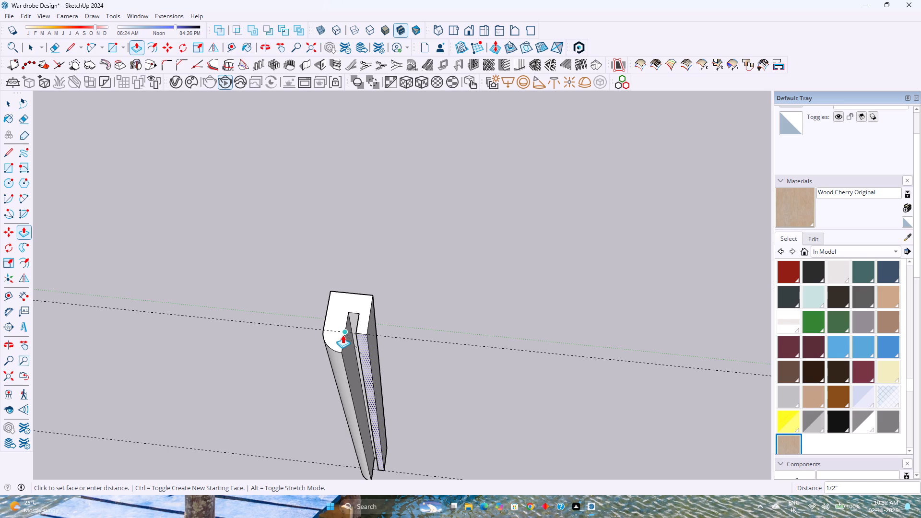
key(space)
key(Escape)
scroll(345, 345, down, 4)
middle_drag(334, 359, 507, 341)
middle_click(507, 341)
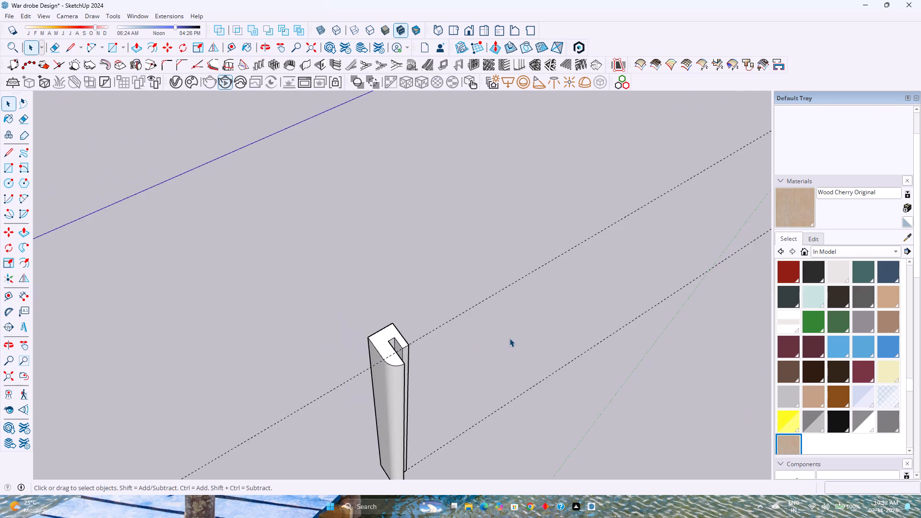
Check the width of the handle's top end by dimensioning its short back edge, without placing the dimension.
scroll(509, 338, down, 4)
scroll(463, 353, down, 1)
scroll(462, 353, up, 4)
click(462, 353)
scroll(462, 353, up, 3)
double_click(462, 353)
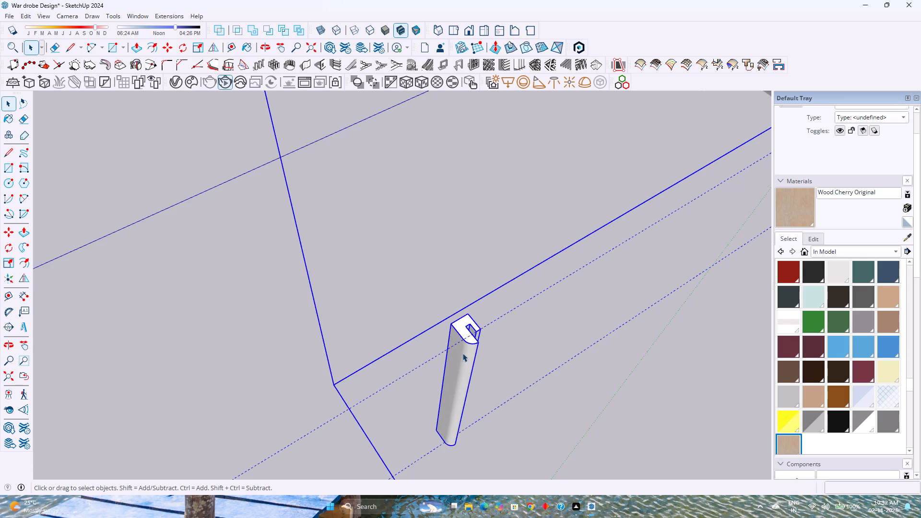
click(465, 350)
scroll(469, 337, up, 6)
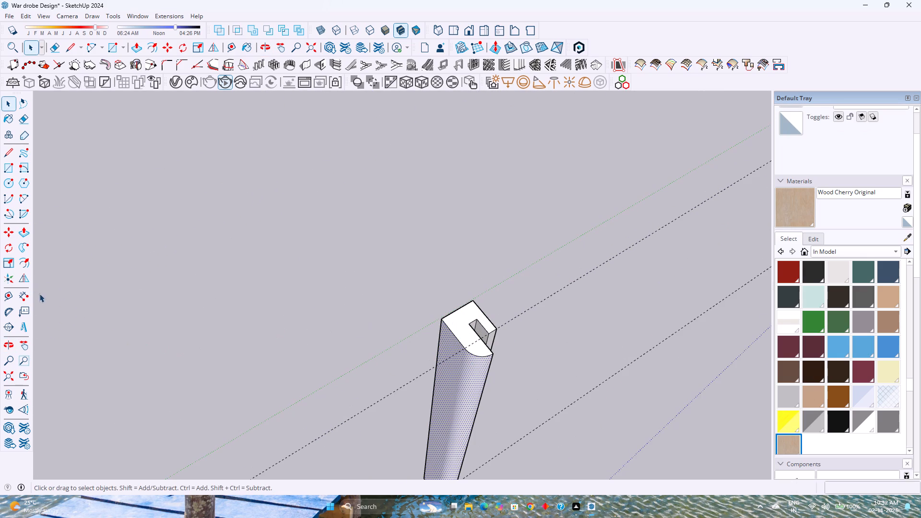
click(30, 297)
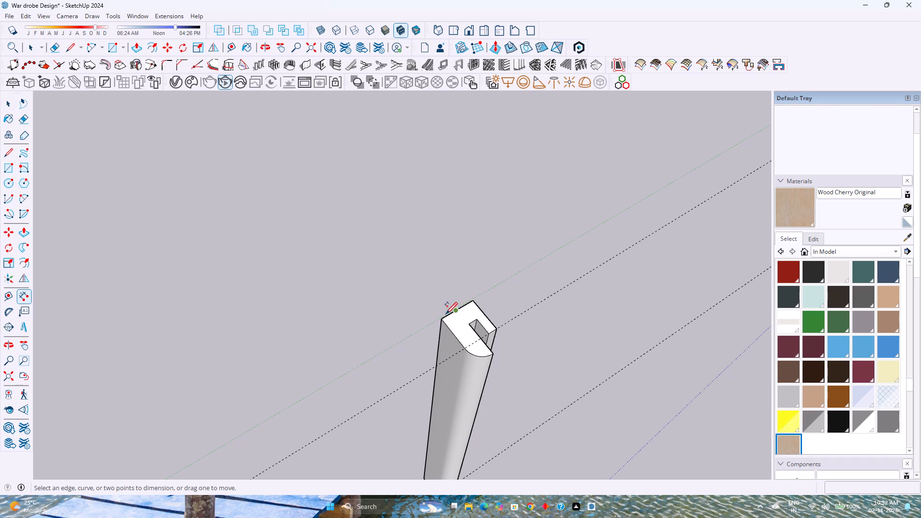
key(Escape)
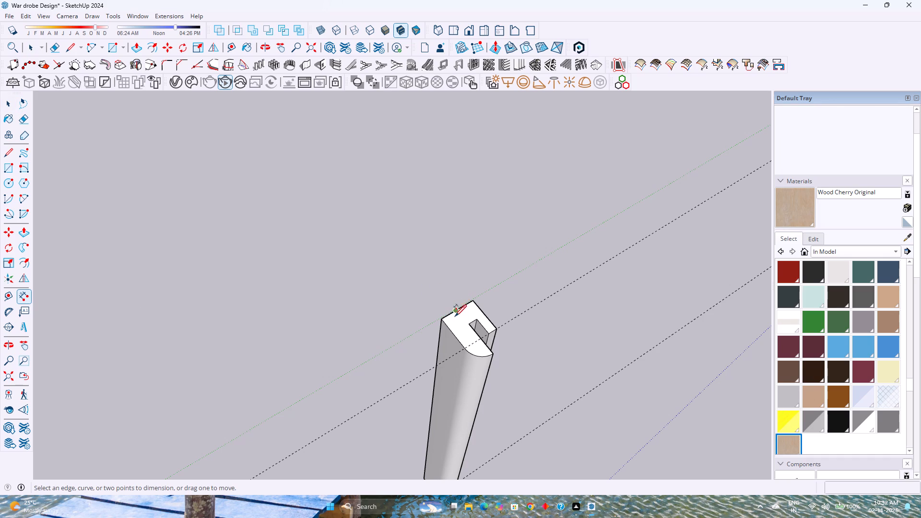
click(461, 324)
key(space)
click(453, 320)
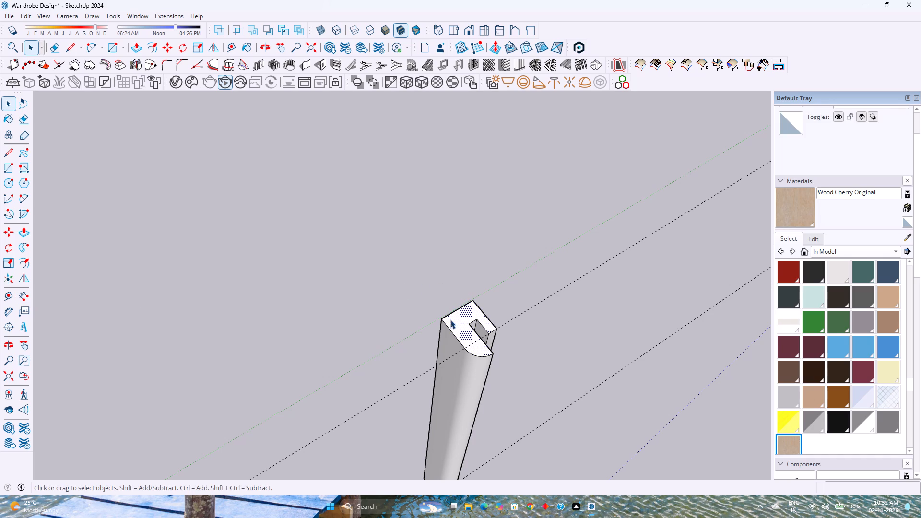
click(24, 300)
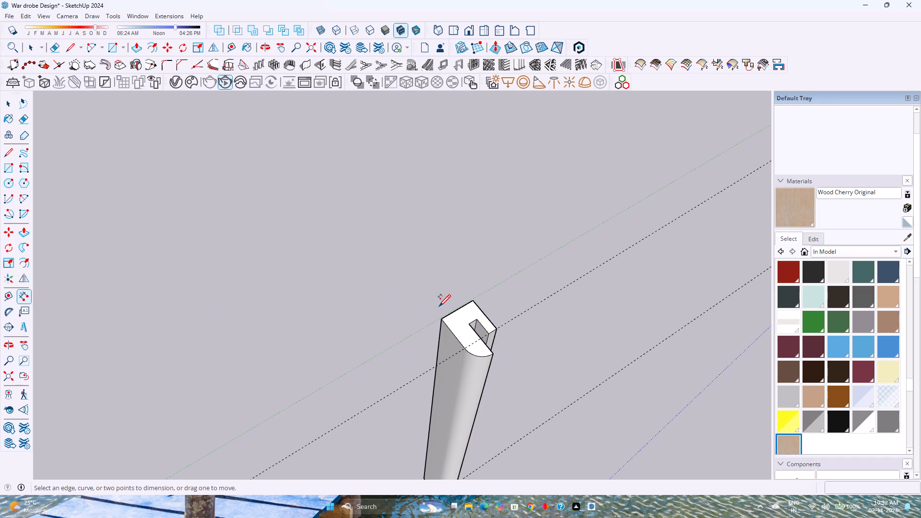
click(446, 316)
click(473, 302)
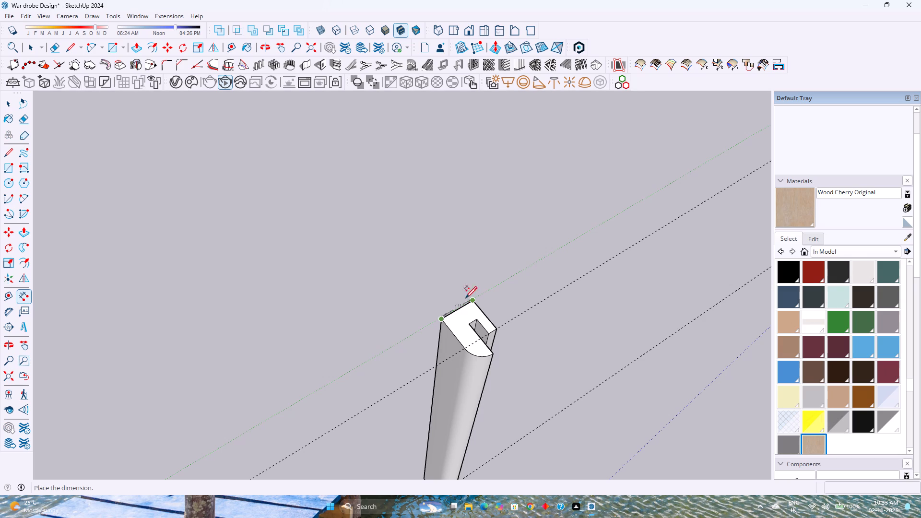
key(space)
key(Escape)
Select all the connected geometry of the hooked handle and make it a group.
scroll(470, 311, down, 7)
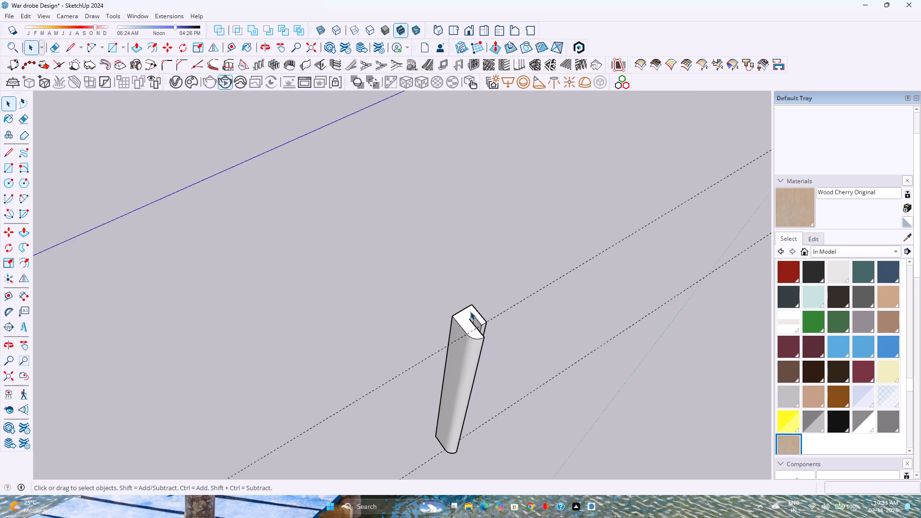
scroll(470, 311, down, 1)
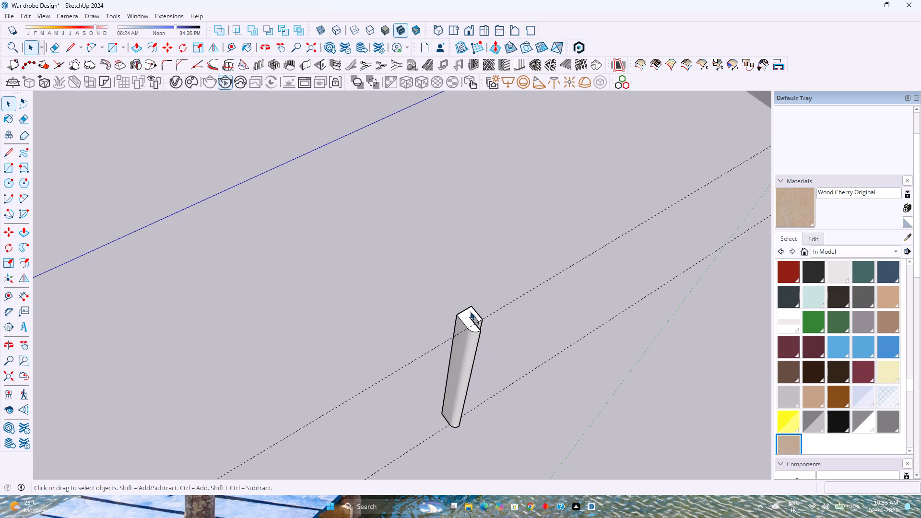
scroll(470, 311, down, 12)
middle_drag(471, 348, 473, 348)
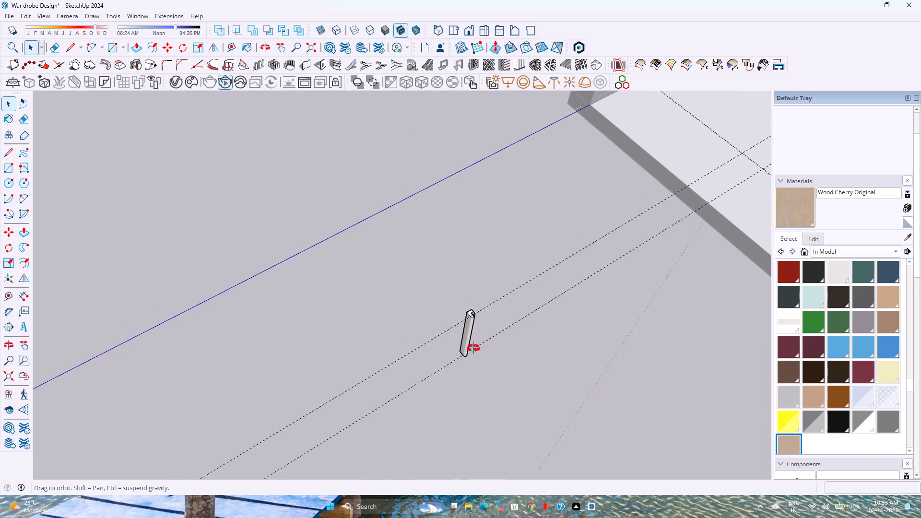
middle_drag(473, 348, 483, 335)
scroll(471, 310, up, 3)
double_click(486, 298)
scroll(486, 298, up, 4)
click(486, 298)
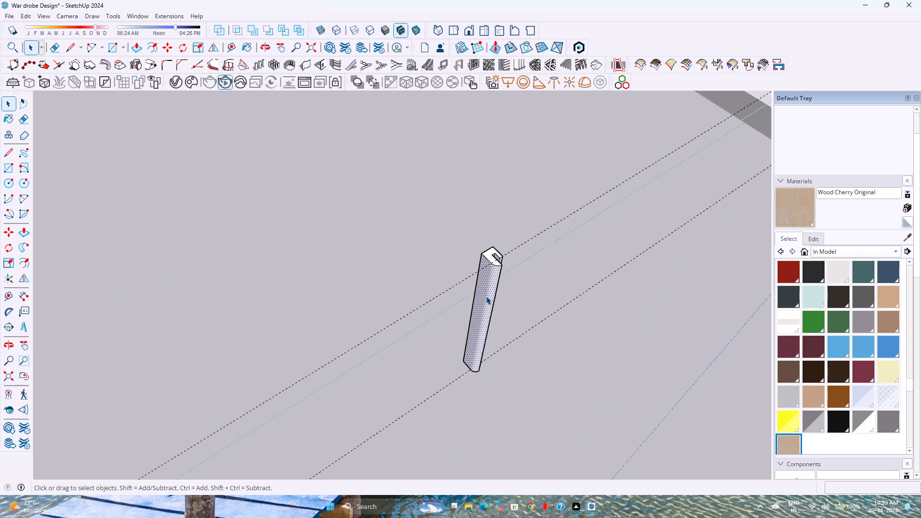
scroll(486, 294, up, 6)
shift+middle_drag(487, 294, 472, 343)
triple_click(468, 338)
click(468, 338)
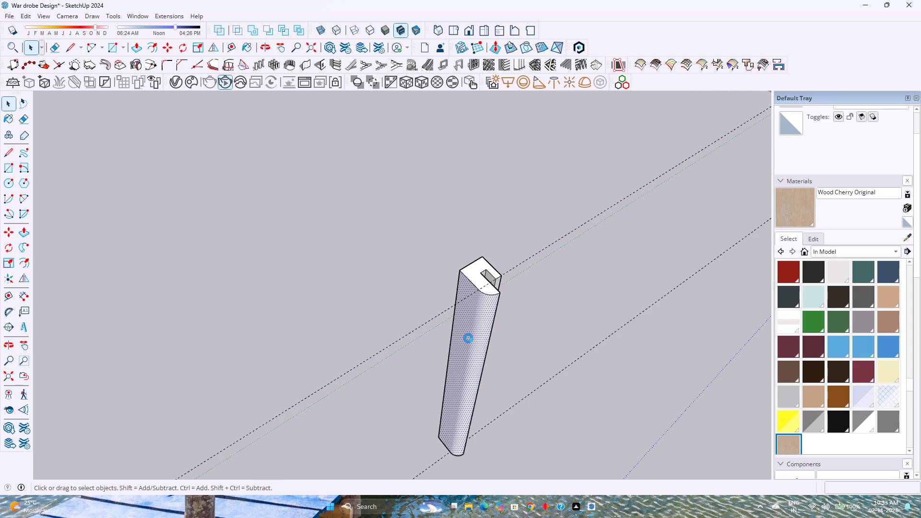
triple_click(465, 325)
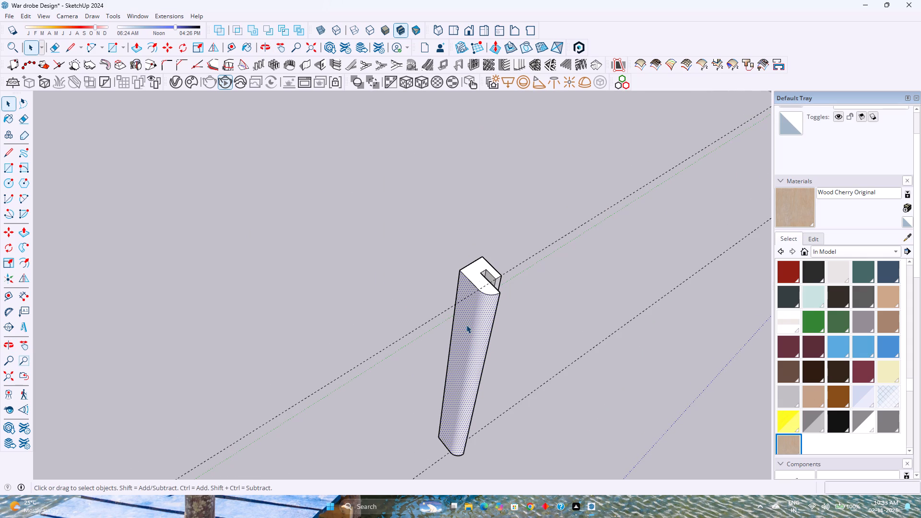
double_click(466, 325)
right_click(479, 309)
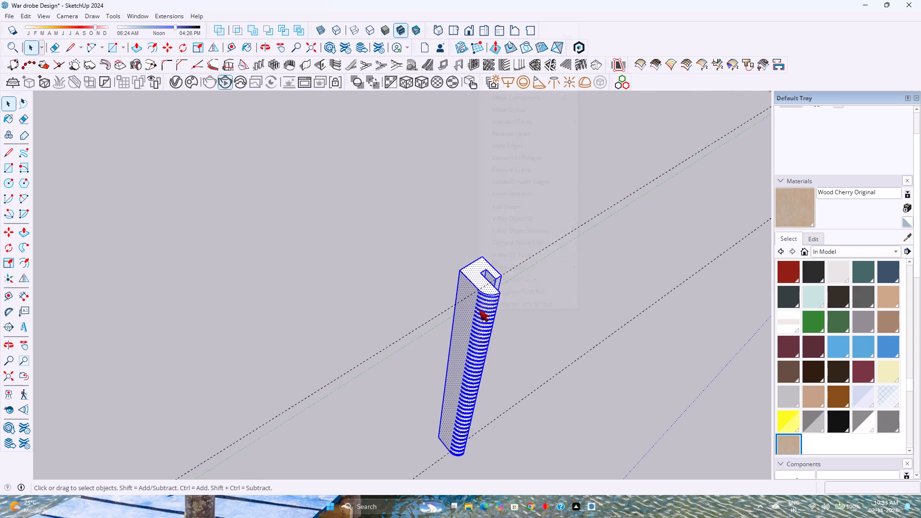
click(520, 114)
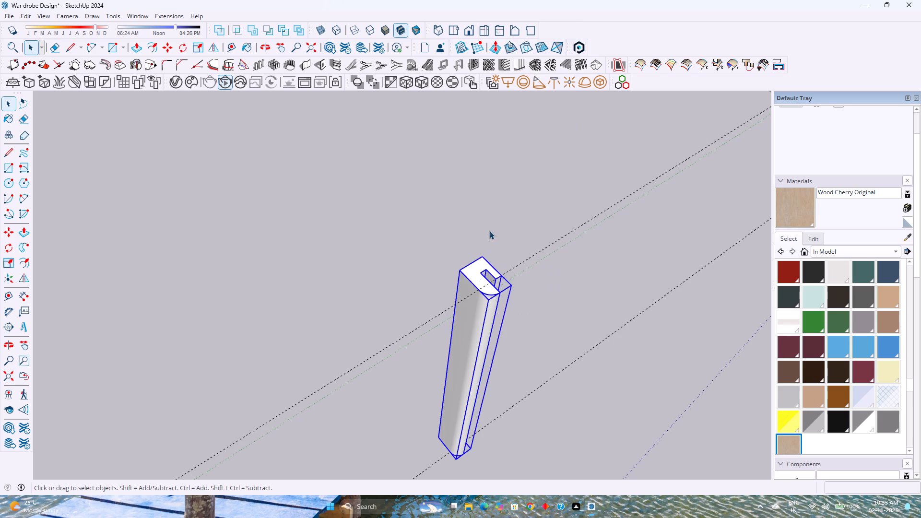
Place a guide across the handle's top end, parallel to its long side and through the midpoint of its width.
middle_drag(480, 293, 303, 282)
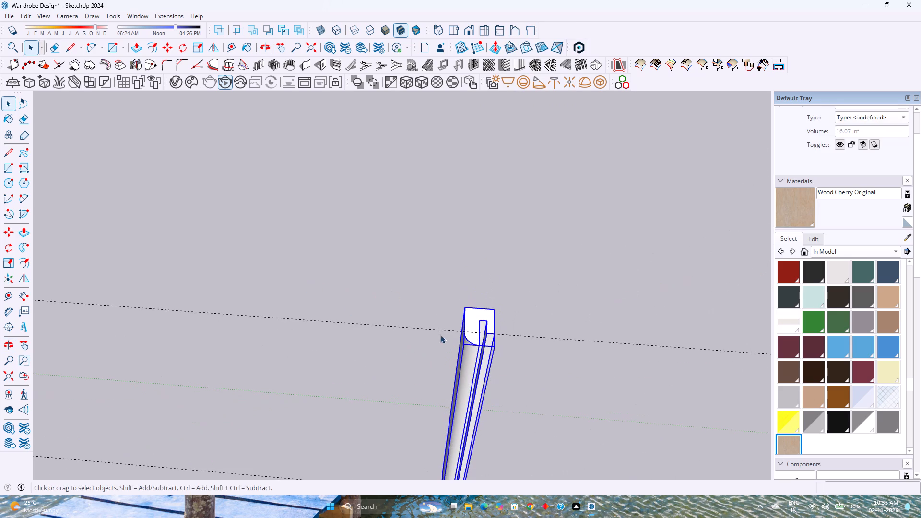
click(232, 46)
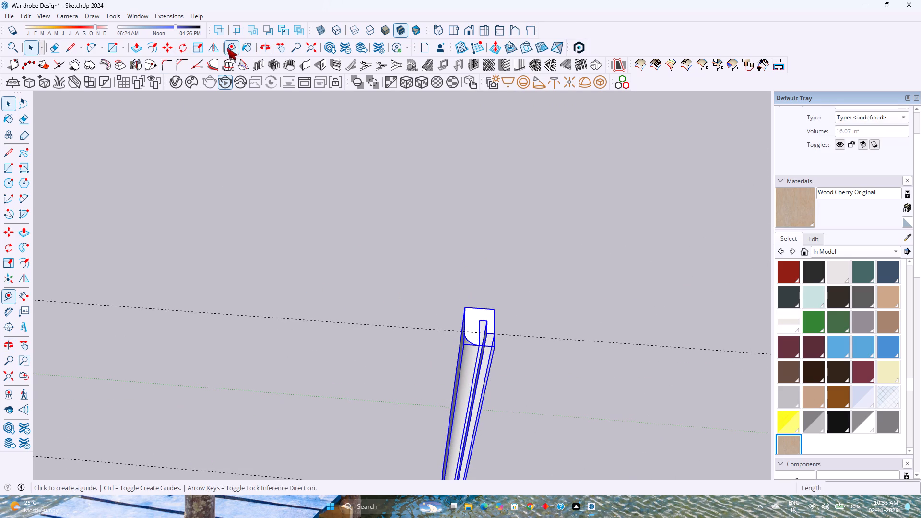
click(467, 320)
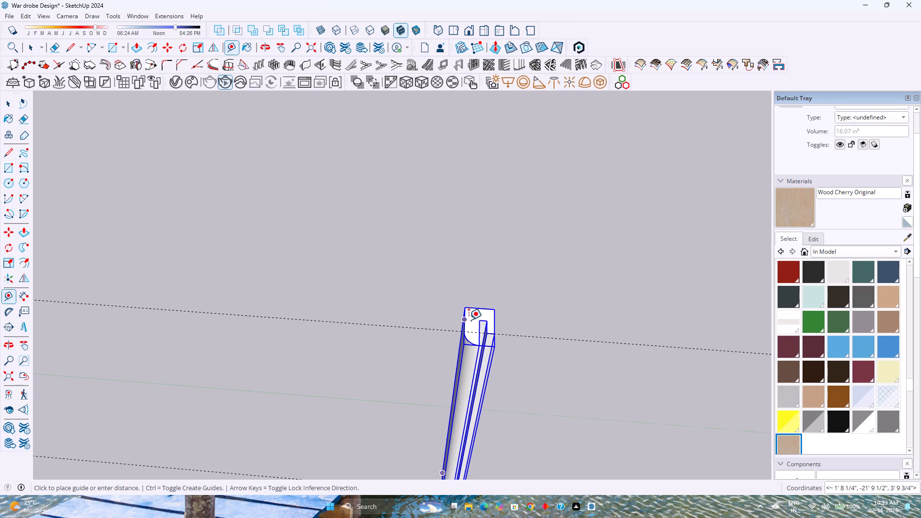
click(483, 318)
middle_drag(471, 341, 382, 325)
middle_click(382, 325)
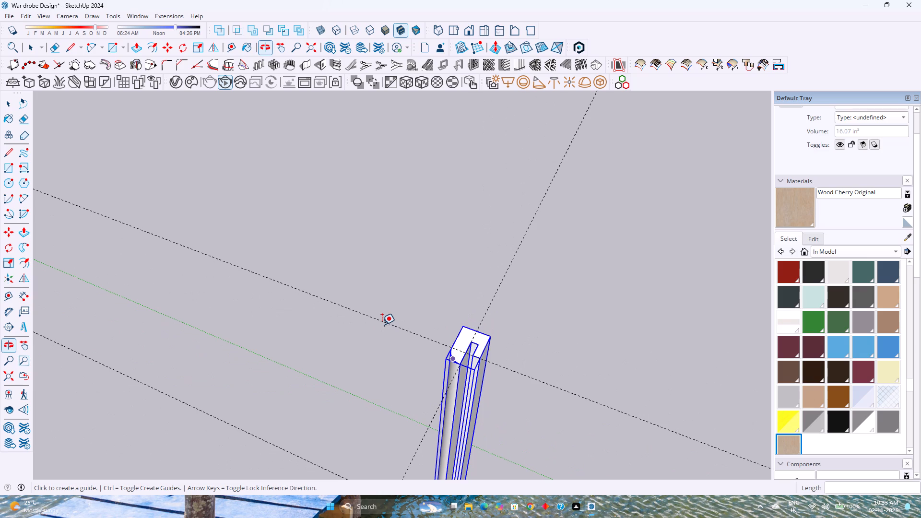
scroll(489, 373, up, 4)
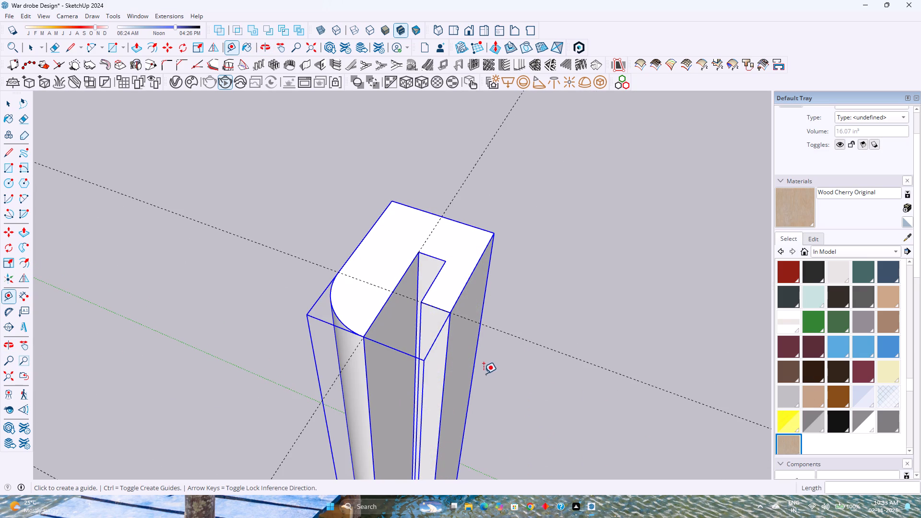
Scale the handle group's width along the green axis to 0.50, up to the midpoint guide.
key(s)
scroll(456, 384, down, 9)
shift+middle_drag(442, 400, 441, 314)
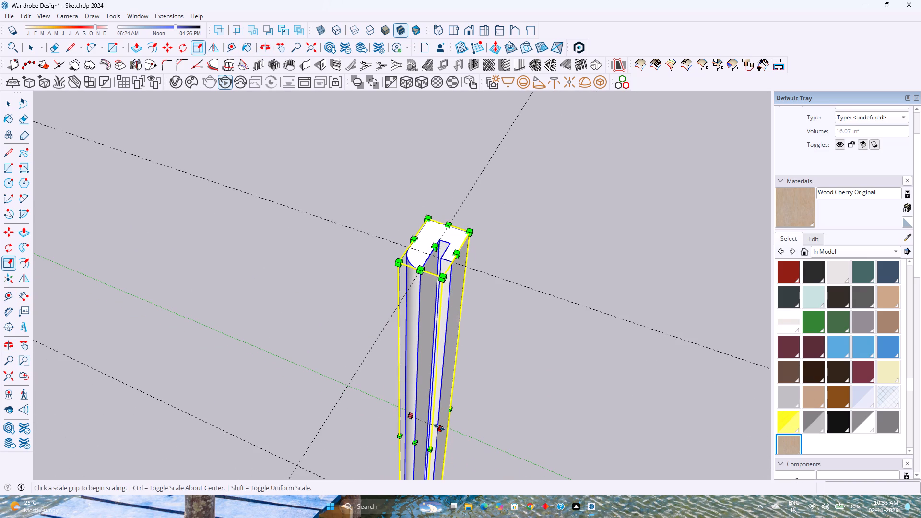
click(438, 426)
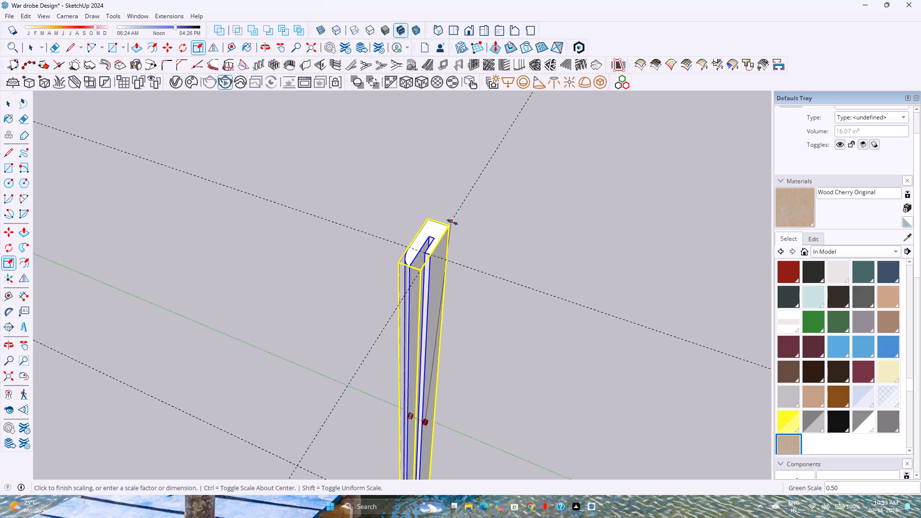
click(452, 222)
key(space)
key(Escape)
Delete all the construction guides around the handle.
scroll(363, 374, down, 4)
middle_drag(359, 376, 442, 376)
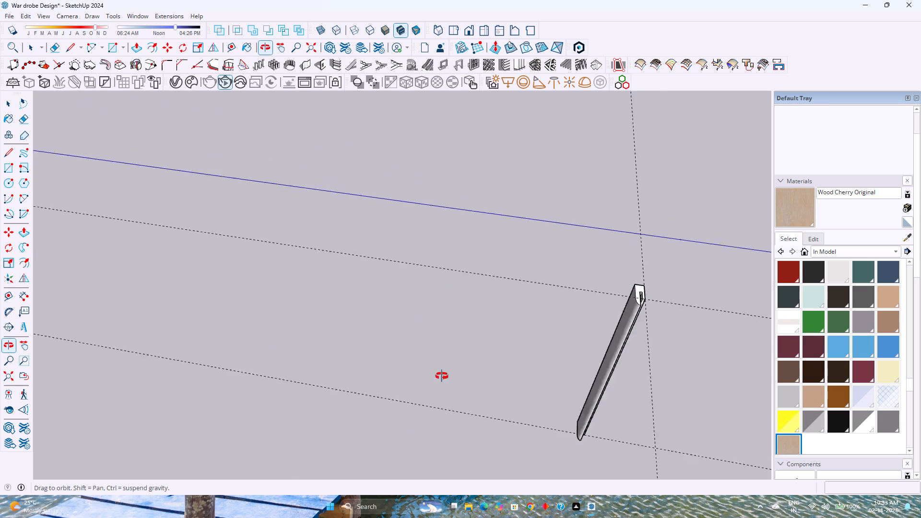
middle_drag(442, 376, 472, 377)
middle_click(472, 377)
scroll(472, 377, down, 2)
shift+middle_drag(483, 365, 414, 410)
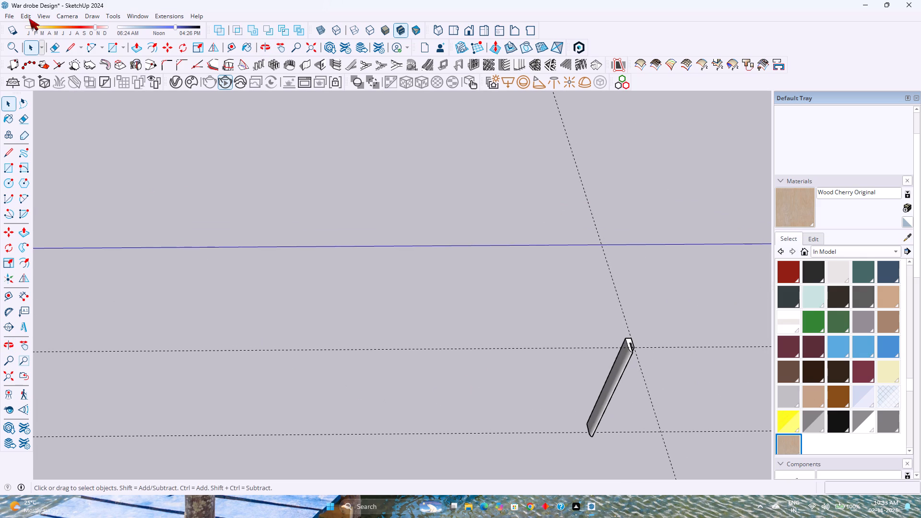
click(21, 15)
click(97, 111)
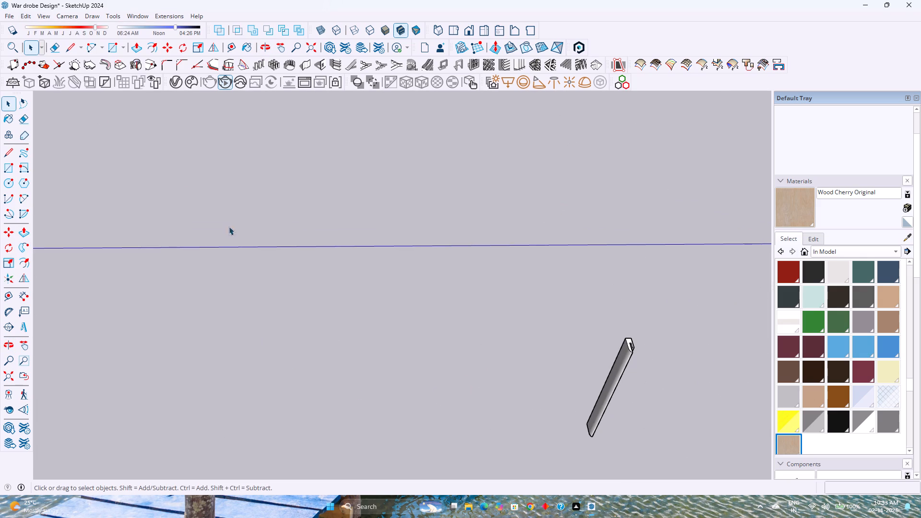
Move the hooked handle group 20' along the green axis towards the wardrobe front.
double_click(617, 355)
click(629, 356)
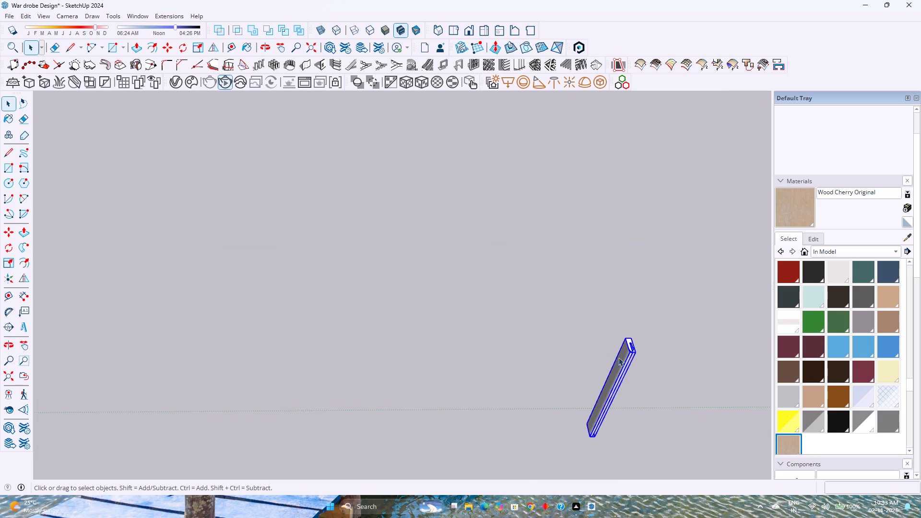
scroll(615, 357, down, 1)
shift+middle_drag(611, 357, 430, 393)
key(m)
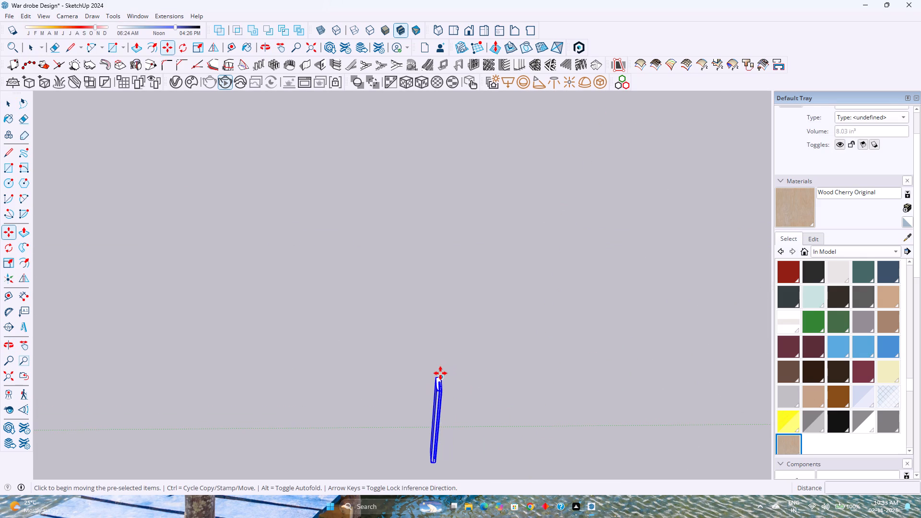
scroll(440, 373, up, 1)
click(441, 378)
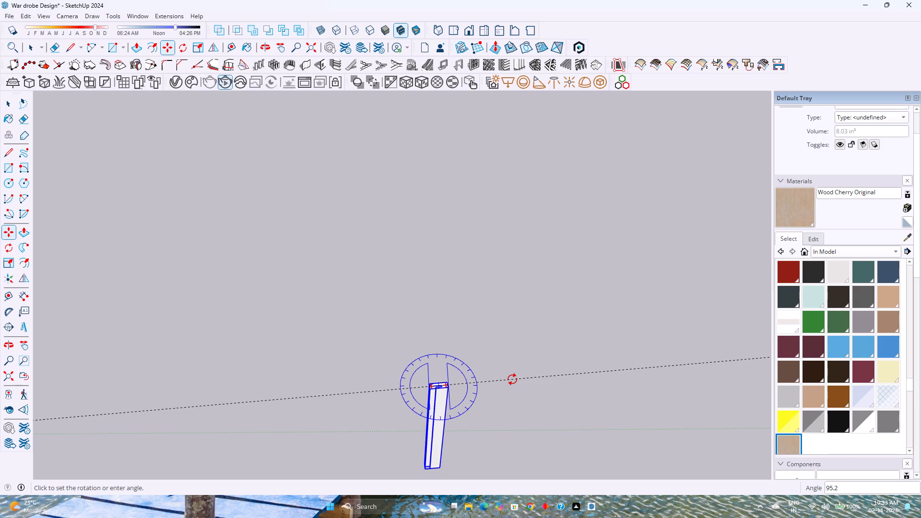
key(Escape)
click(441, 376)
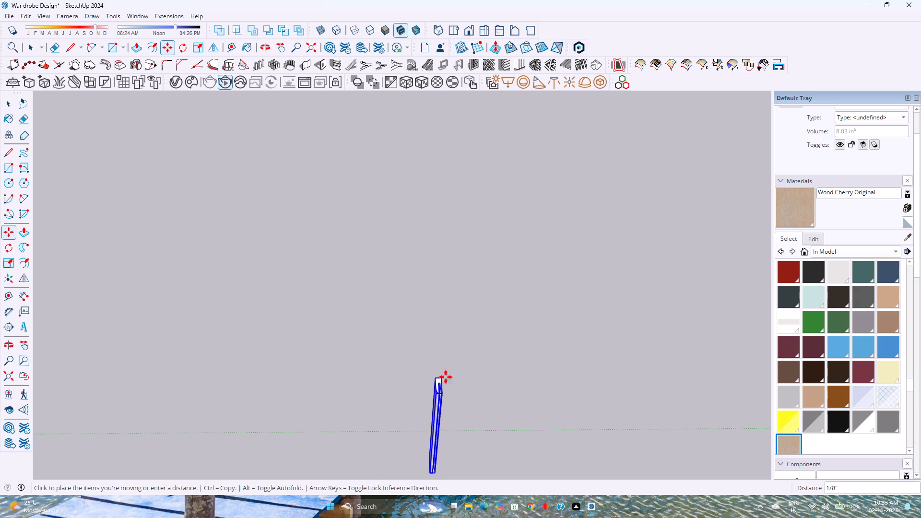
key(Right)
key(Left)
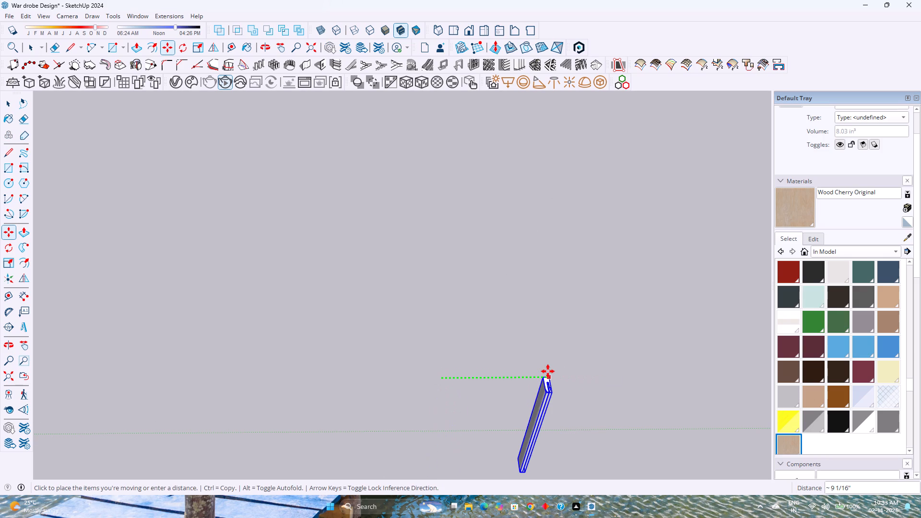
text(20')
key(Return)
Move the handle 4" straight up the blue axis along the joint between the two tall doors above the drawers.
scroll(547, 371, down, 9)
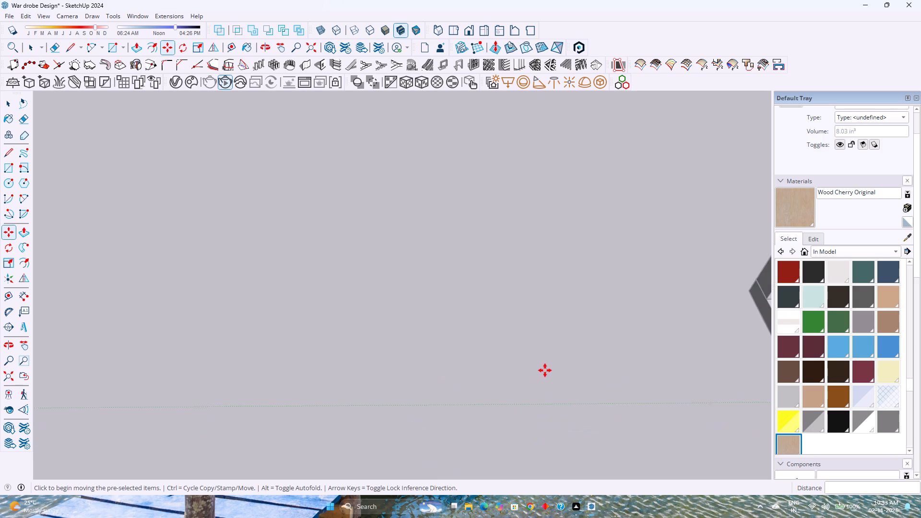
shift+scroll(545, 370, down, 1)
shift+middle_drag(543, 370, 134, 366)
scroll(133, 366, down, 5)
middle_drag(201, 377, 236, 381)
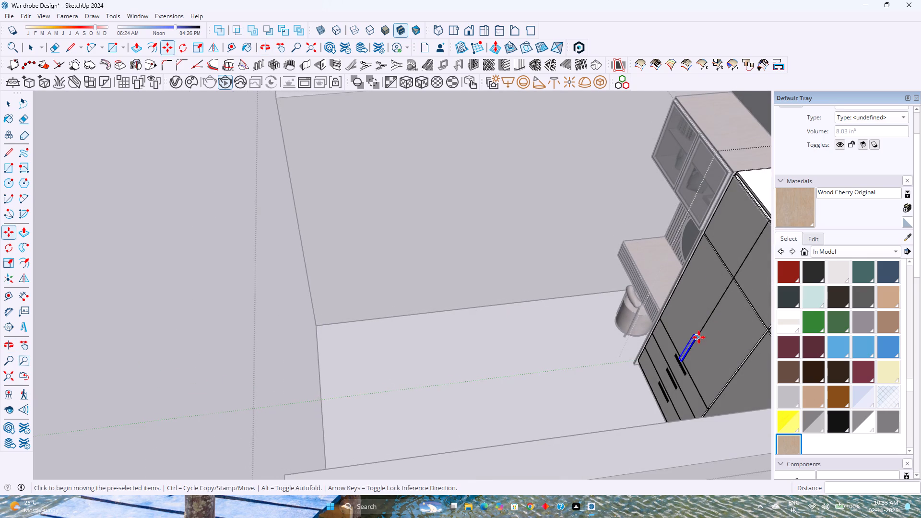
scroll(699, 337, up, 20)
scroll(699, 337, up, 2)
shift+middle_drag(695, 321, 583, 349)
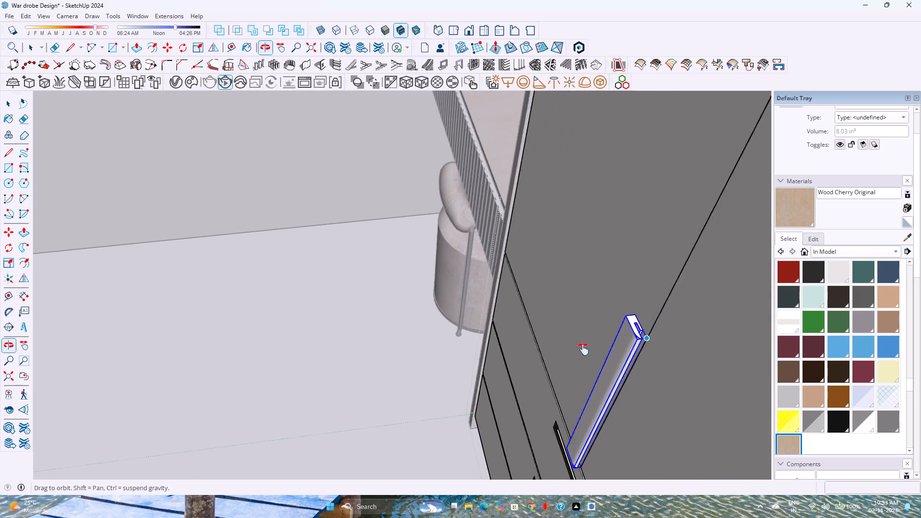
shift+middle_drag(583, 349, 550, 357)
middle_drag(482, 361, 760, 341)
shift+middle_drag(676, 315, 540, 383)
middle_drag(450, 387, 556, 293)
scroll(515, 328, up, 2)
shift+middle_drag(519, 328, 511, 439)
shift+middle_click(511, 439)
shift+scroll(522, 280, down, 1)
shift+middle_drag(522, 280, 518, 361)
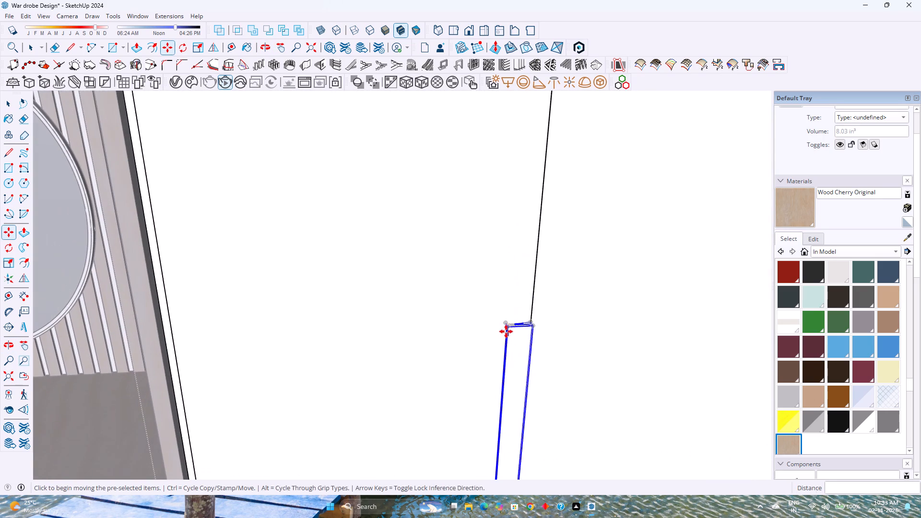
scroll(505, 322, up, 10)
middle_drag(504, 322, 535, 441)
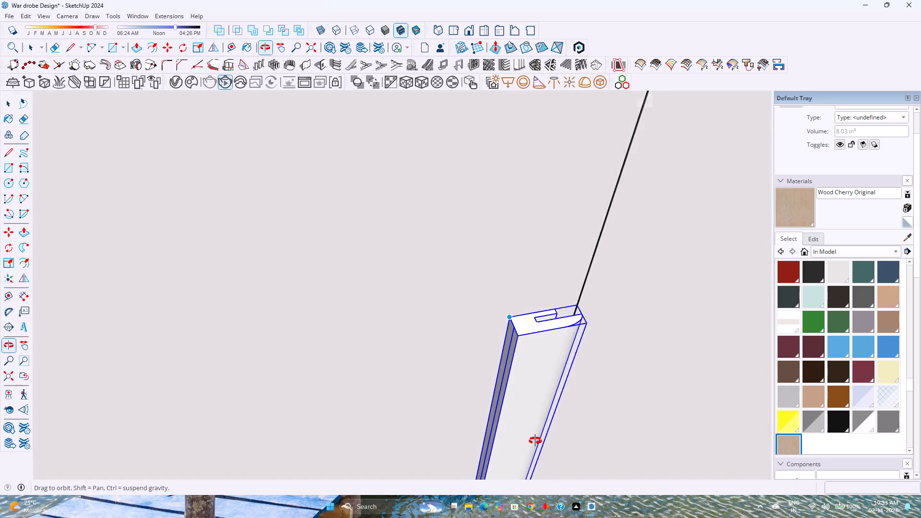
middle_drag(535, 441, 536, 447)
middle_click(536, 447)
click(510, 317)
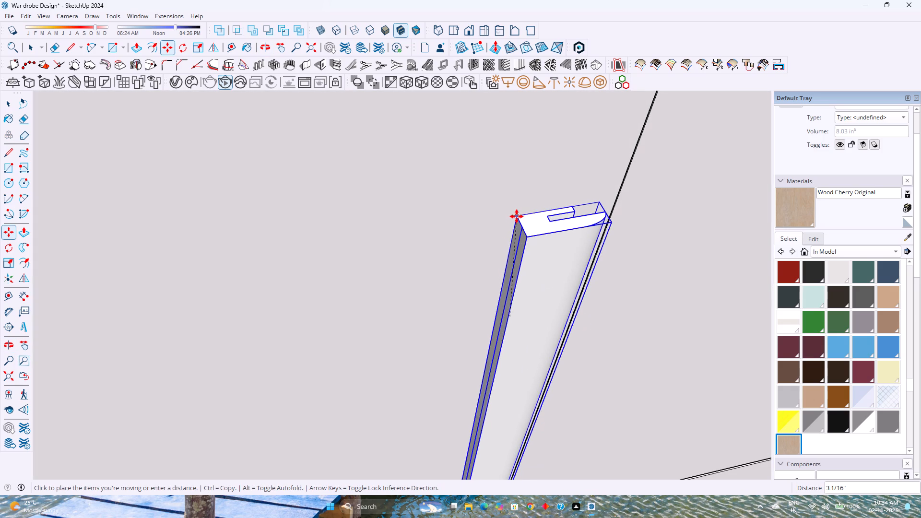
key(Up)
scroll(518, 216, down, 11)
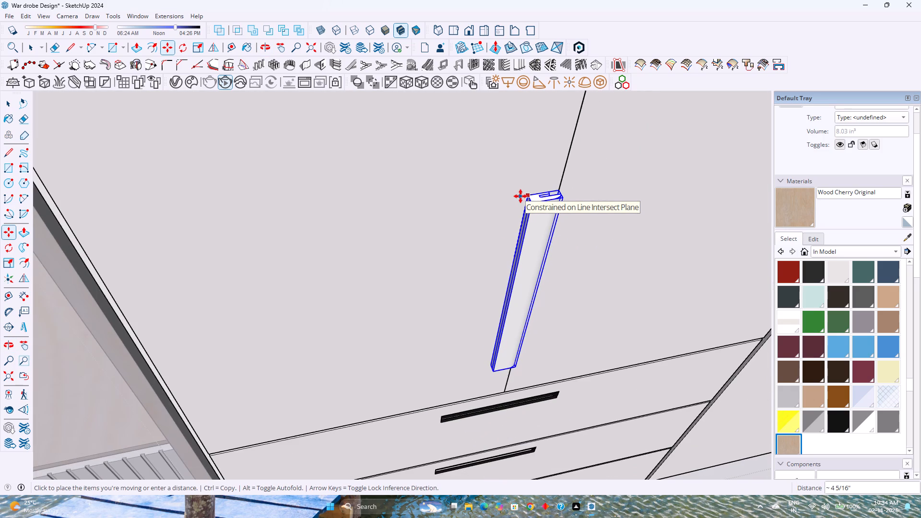
key(4)
key(Return)
Revise the handle's upward move distance, trying 1' and 9" before settling on 10".
scroll(484, 285, down, 4)
shift+middle_drag(484, 329, 519, 393)
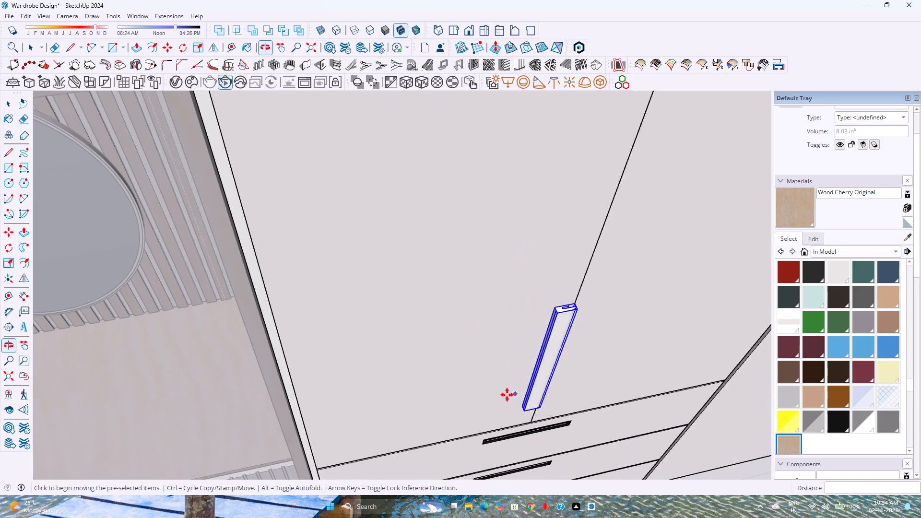
middle_drag(506, 395, 465, 295)
scroll(464, 281, down, 7)
middle_drag(462, 392, 449, 294)
middle_click(449, 293)
shift+middle_drag(453, 287, 438, 408)
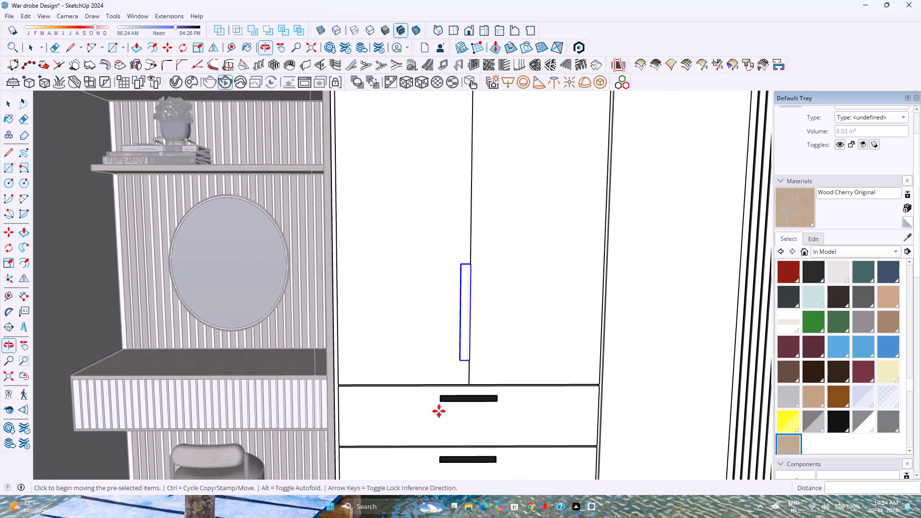
scroll(437, 397, down, 3)
shift+middle_drag(451, 362, 459, 416)
shift+middle_click(459, 416)
text(1')
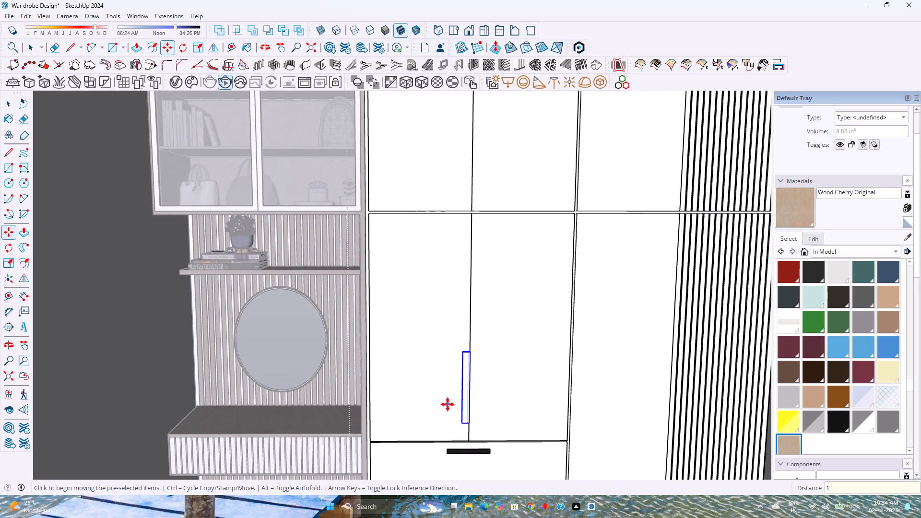
key(Return)
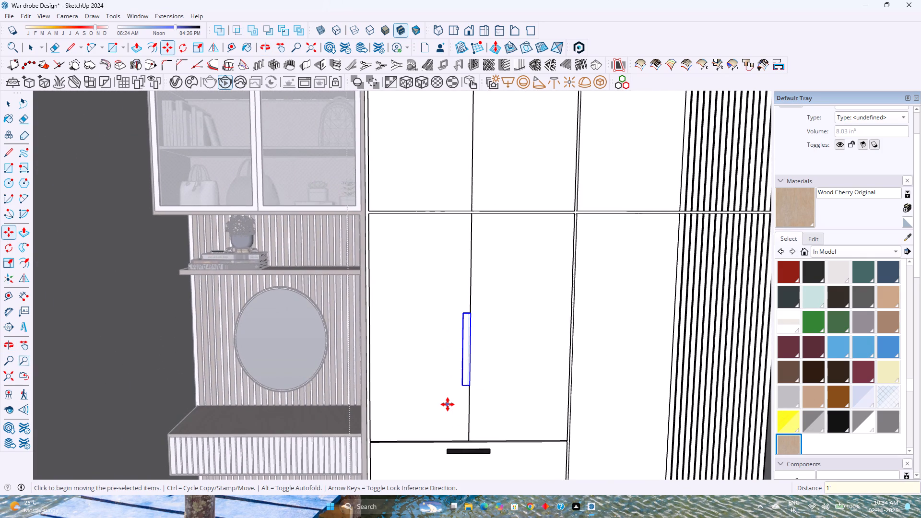
key(9)
key(Return)
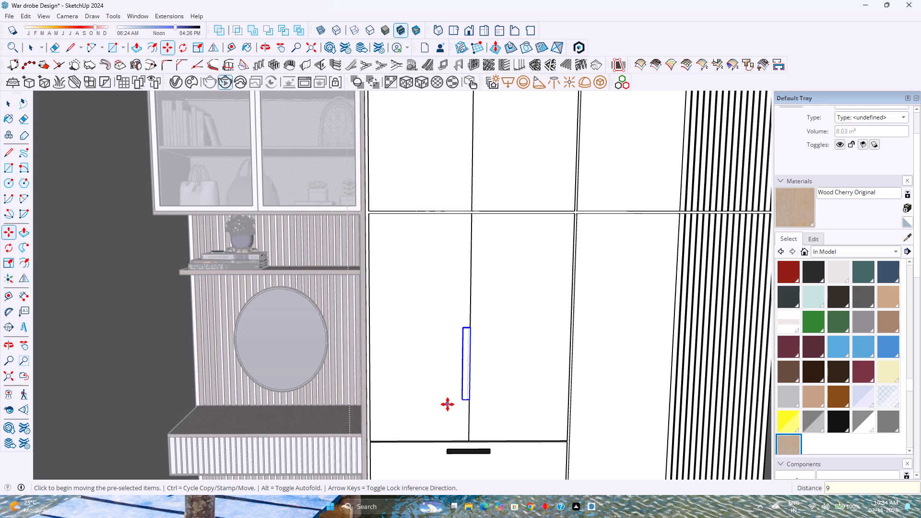
text(10)
key(Return)
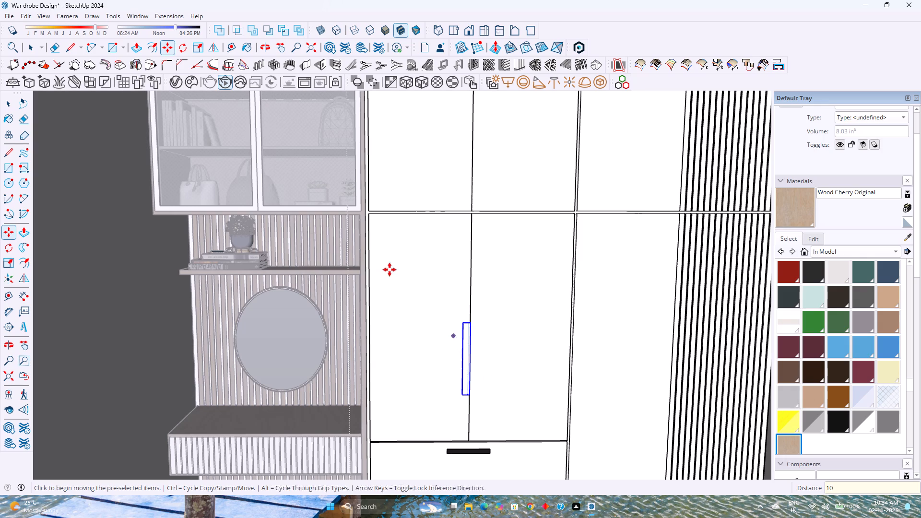
Move the handle 0.5" along the red axis, away from the joint between the two doors.
scroll(486, 323, up, 9)
middle_drag(467, 326, 448, 408)
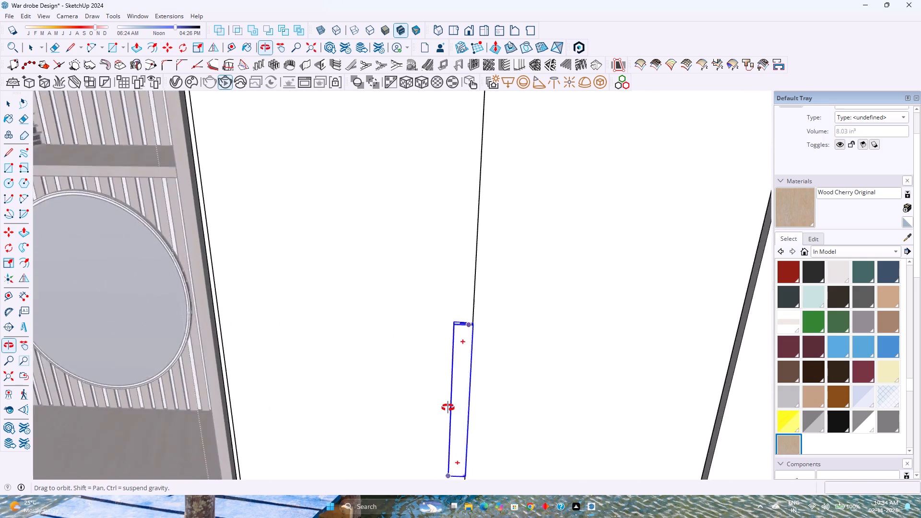
middle_drag(448, 408, 446, 414)
middle_click(446, 414)
middle_click(446, 414)
shift+middle_drag(414, 237, 422, 338)
shift+middle_click(422, 338)
scroll(430, 270, up, 3)
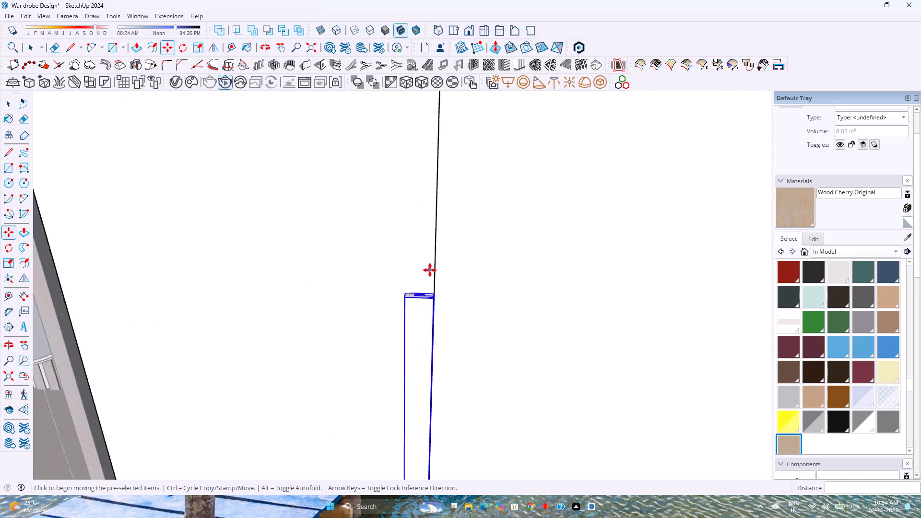
scroll(430, 270, up, 10)
middle_drag(429, 286, 431, 372)
scroll(440, 287, up, 7)
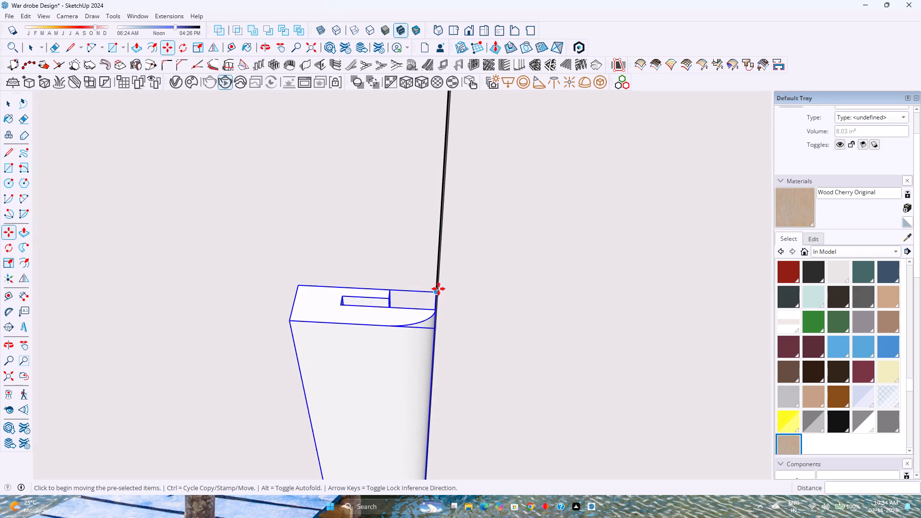
click(437, 291)
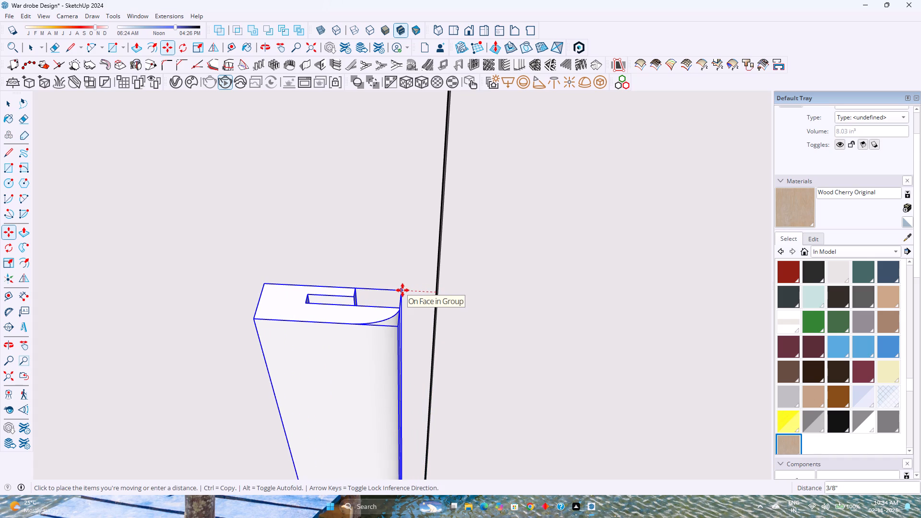
text(0.5)
key(Return)
scroll(402, 290, down, 5)
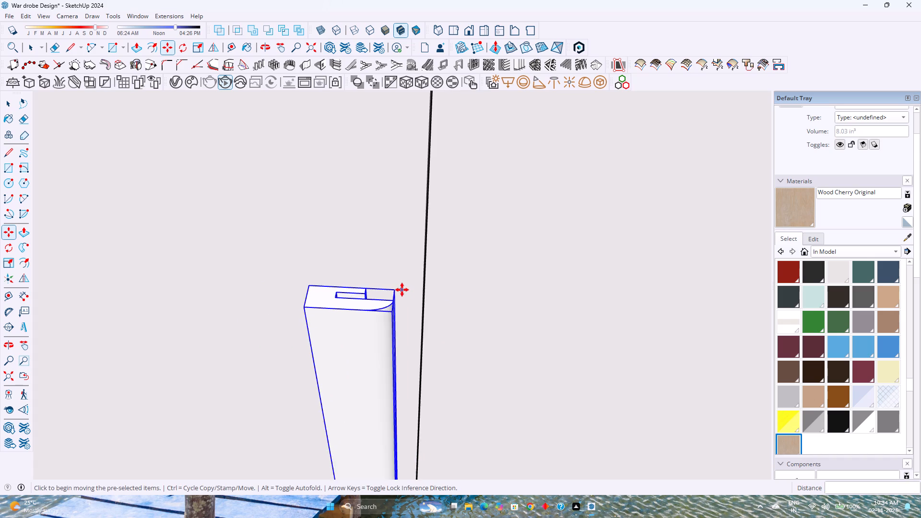
scroll(402, 290, down, 3)
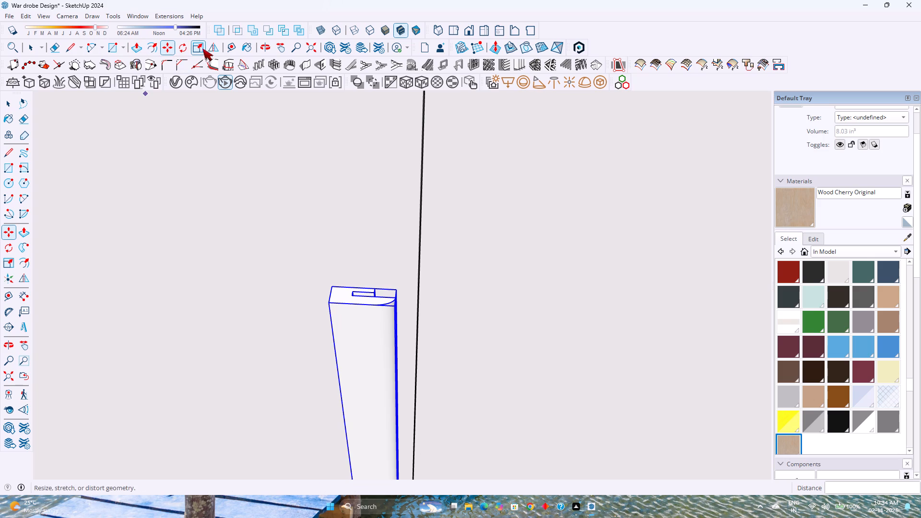
Make a mirrored copy of the handle across its width and place it about 2 1/2" along the red axis on the adjoining door.
click(217, 49)
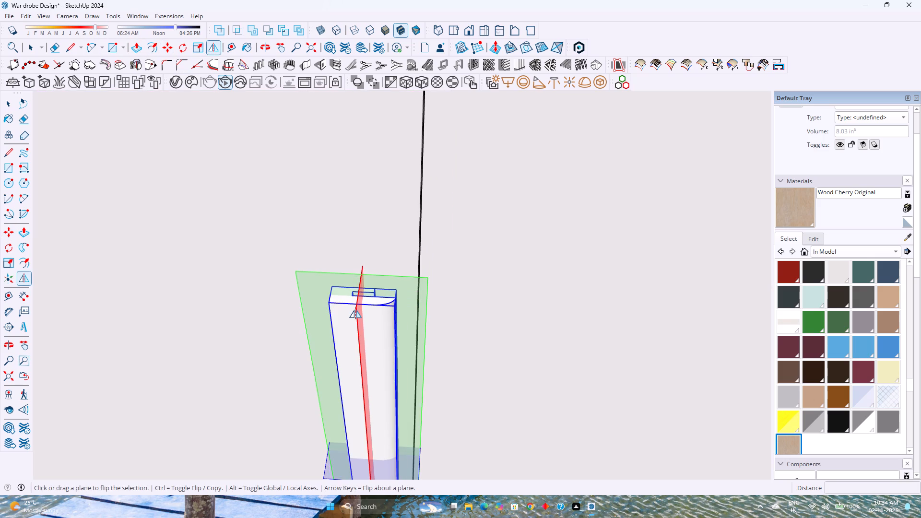
click(355, 310)
key(m)
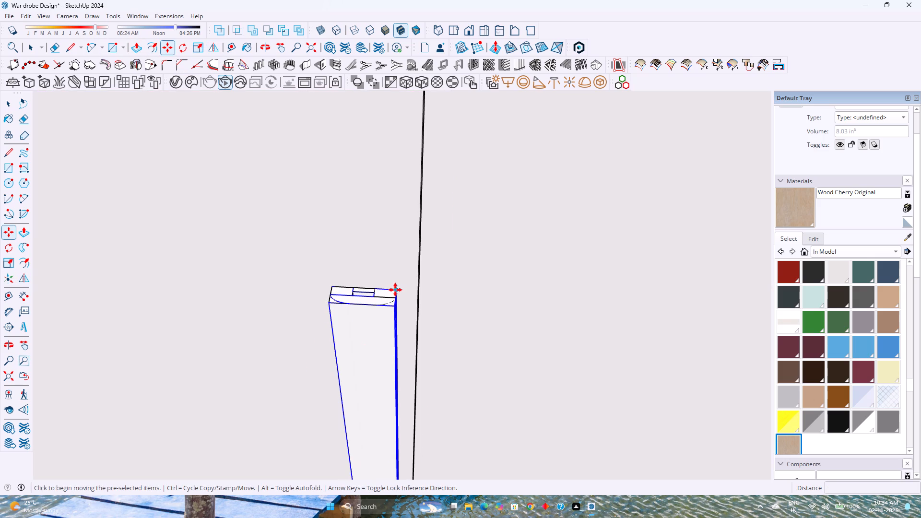
click(396, 291)
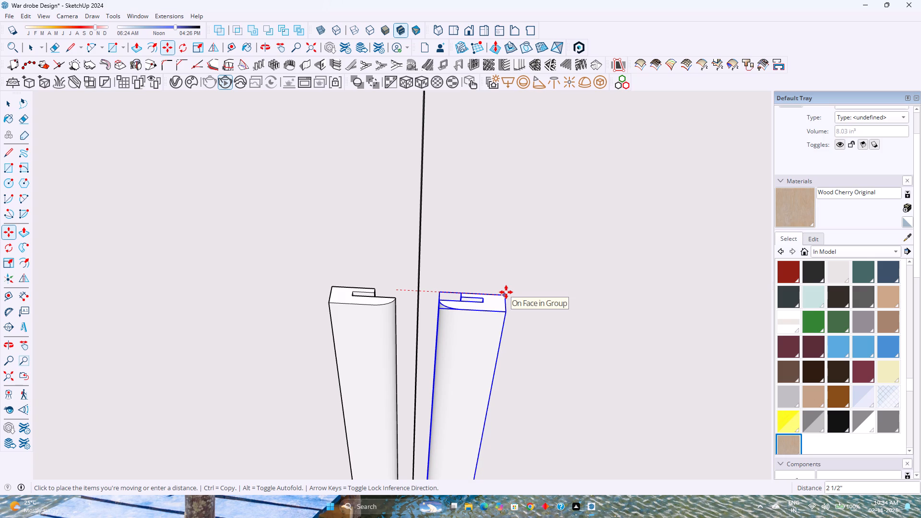
click(506, 292)
scroll(448, 284, down, 8)
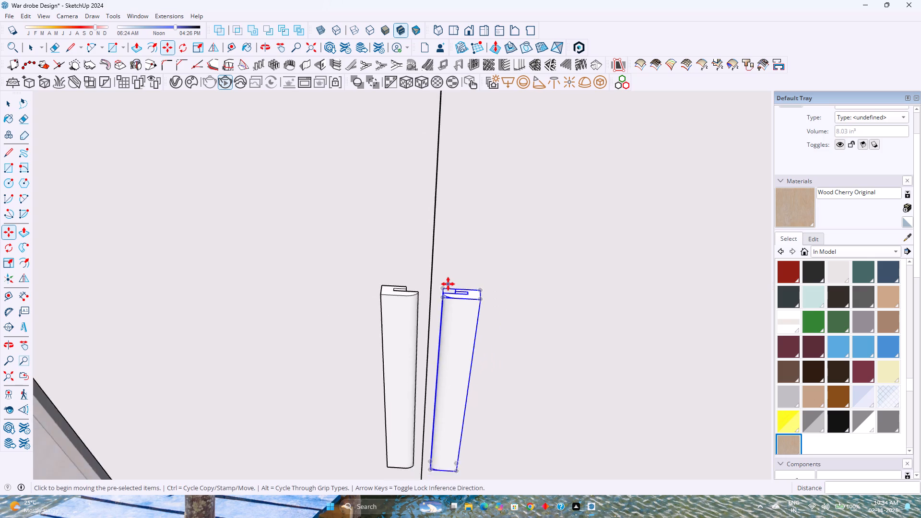
scroll(448, 284, down, 3)
middle_drag(439, 306, 426, 238)
middle_click(426, 238)
key(space)
scroll(385, 265, down, 4)
key(Escape)
scroll(387, 265, down, 5)
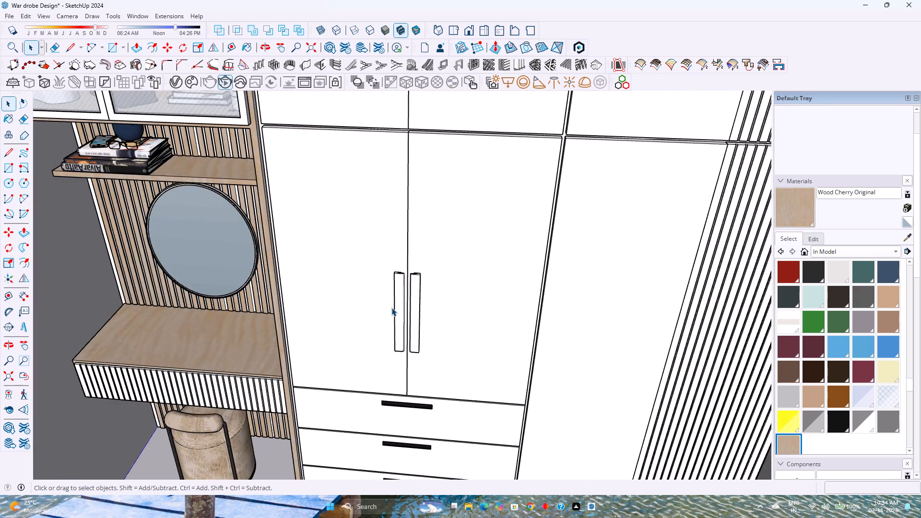
Lengthen both tall-door handles downward together by scaling them to about 1.28 along the blue axis.
middle_drag(390, 308, 398, 260)
scroll(421, 255, down, 5)
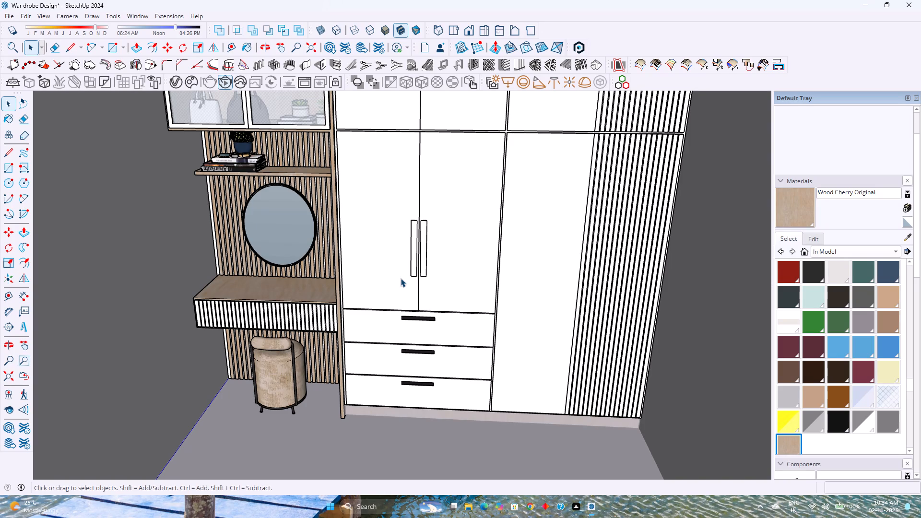
scroll(431, 278, down, 6)
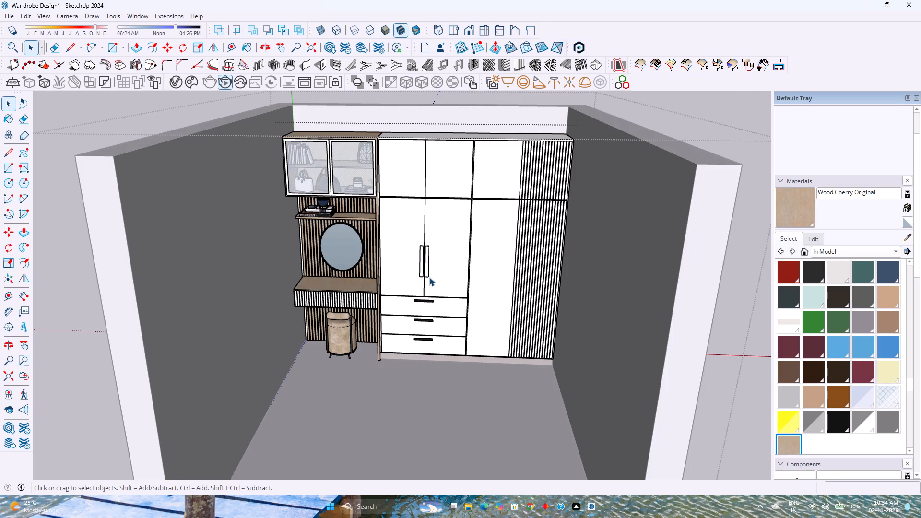
scroll(405, 283, up, 1)
middle_drag(405, 283, 471, 212)
scroll(458, 225, up, 7)
double_click(453, 227)
scroll(453, 227, up, 4)
click(453, 227)
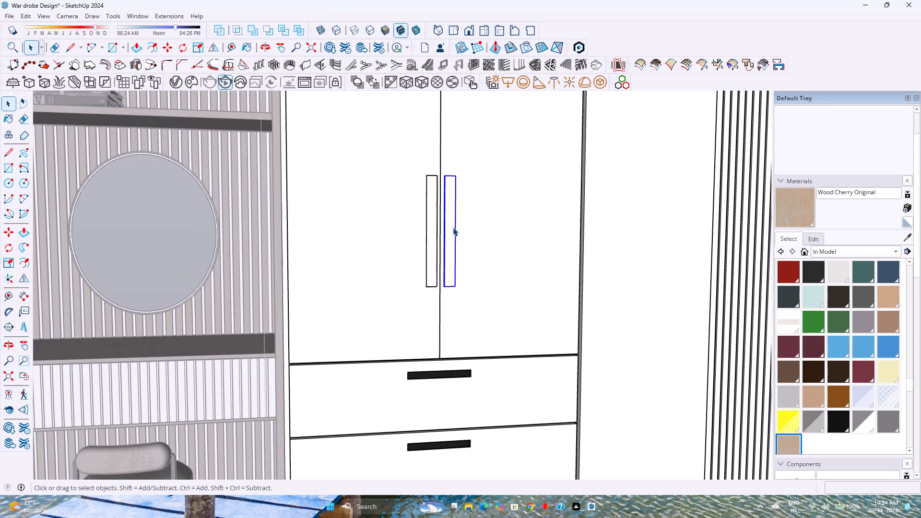
ctrl+click(431, 227)
key(s)
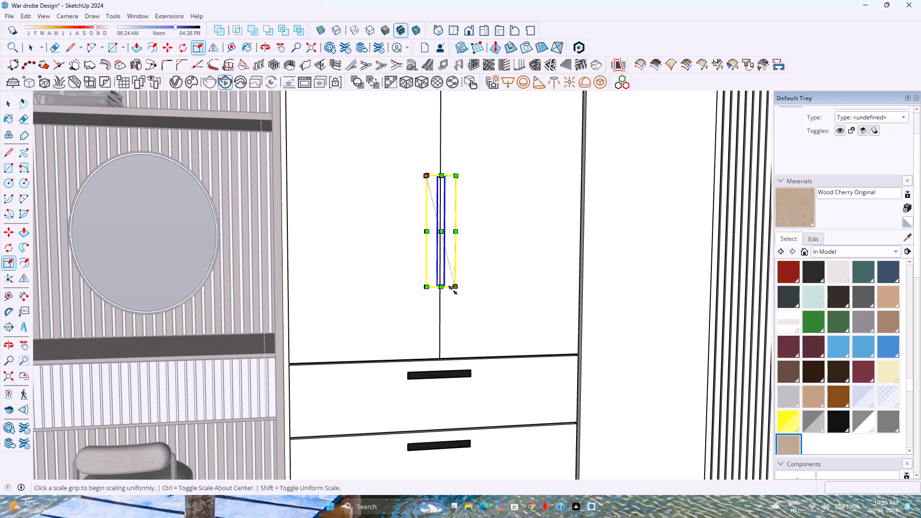
scroll(453, 290, up, 9)
middle_drag(407, 300, 468, 240)
scroll(452, 280, up, 2)
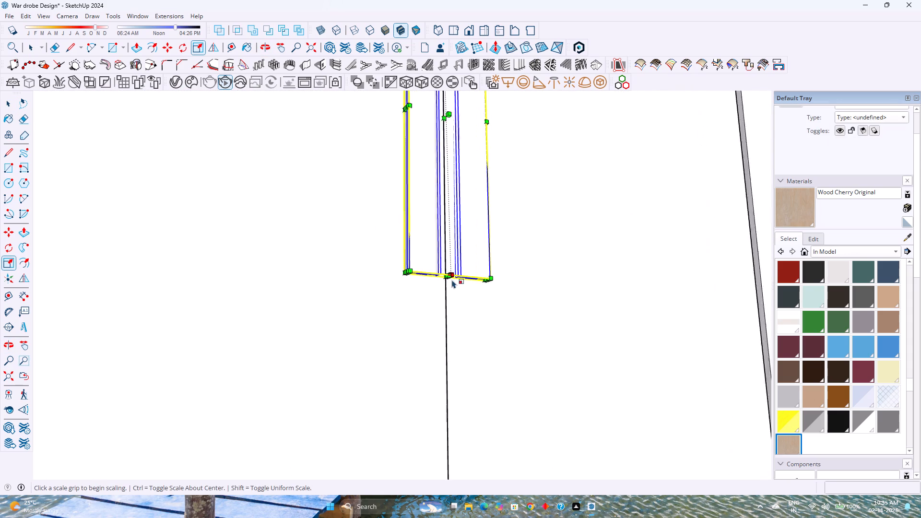
scroll(452, 280, up, 1)
click(449, 280)
scroll(431, 332, down, 6)
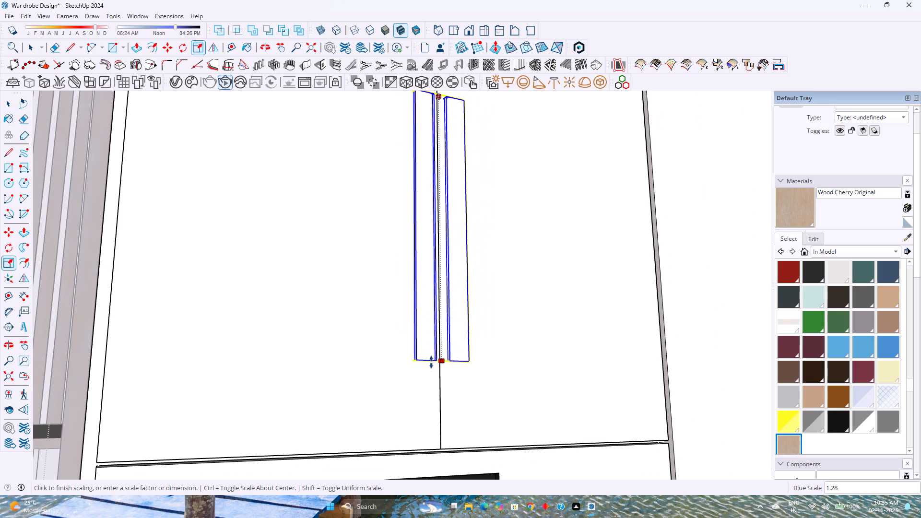
click(431, 362)
middle_drag(433, 344, 377, 402)
key(space)
scroll(371, 377, down, 5)
key(Escape)
scroll(371, 374, down, 5)
middle_drag(431, 345, 391, 458)
middle_click(390, 458)
Delete the handle on the right-hand tall door, keeping only the one on the left-hand door.
scroll(414, 300, up, 2)
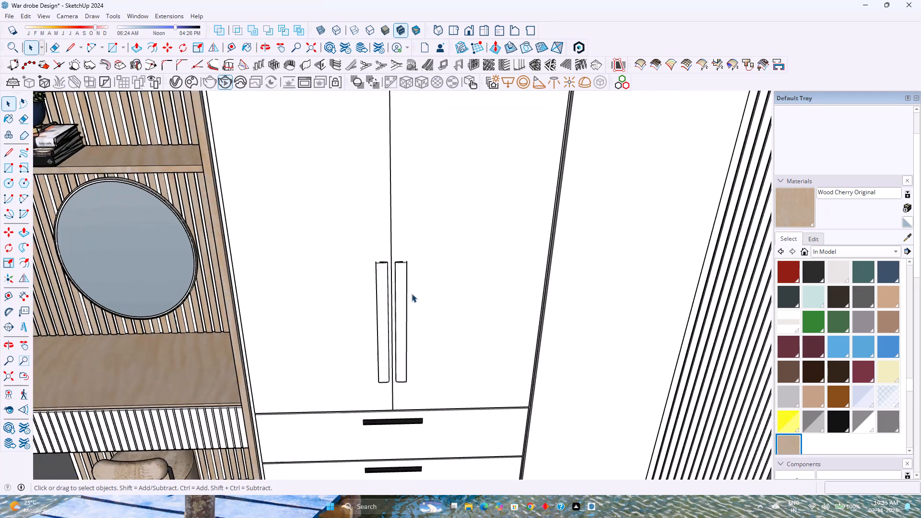
scroll(412, 294, up, 3)
middle_drag(406, 277, 369, 421)
middle_click(369, 421)
scroll(405, 283, up, 3)
scroll(405, 283, down, 10)
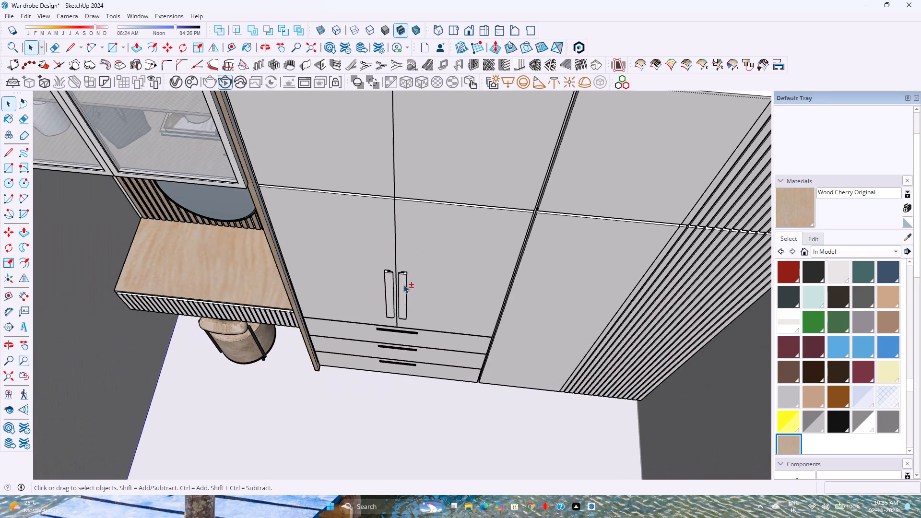
shift+middle_drag(402, 289, 395, 384)
scroll(384, 391, up, 9)
scroll(407, 329, up, 3)
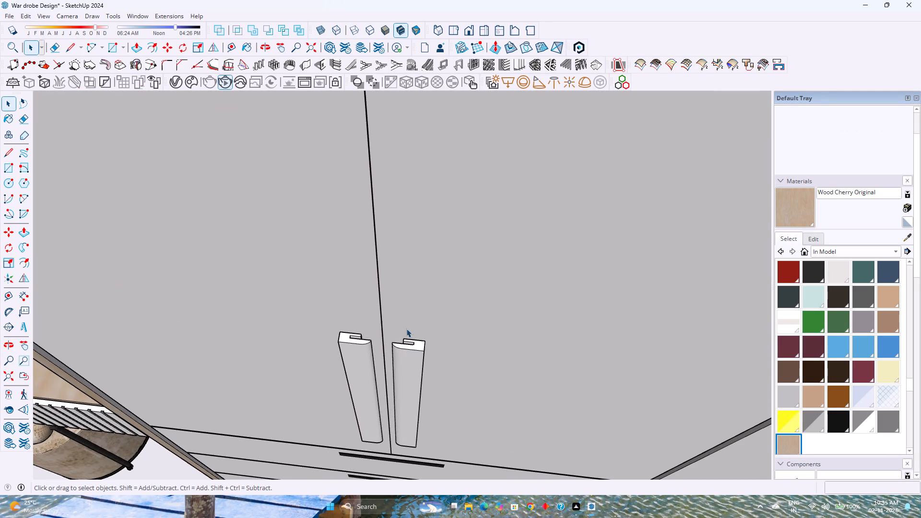
scroll(351, 349, up, 4)
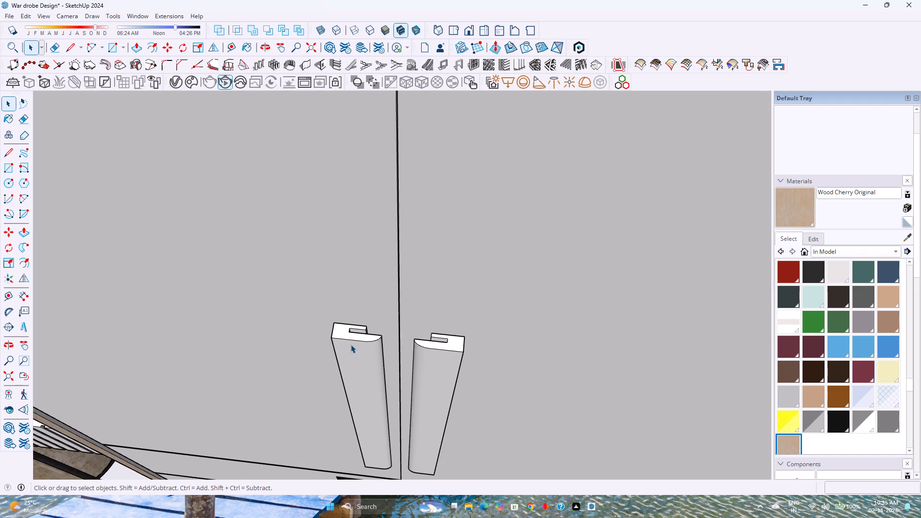
double_click(352, 334)
click(437, 354)
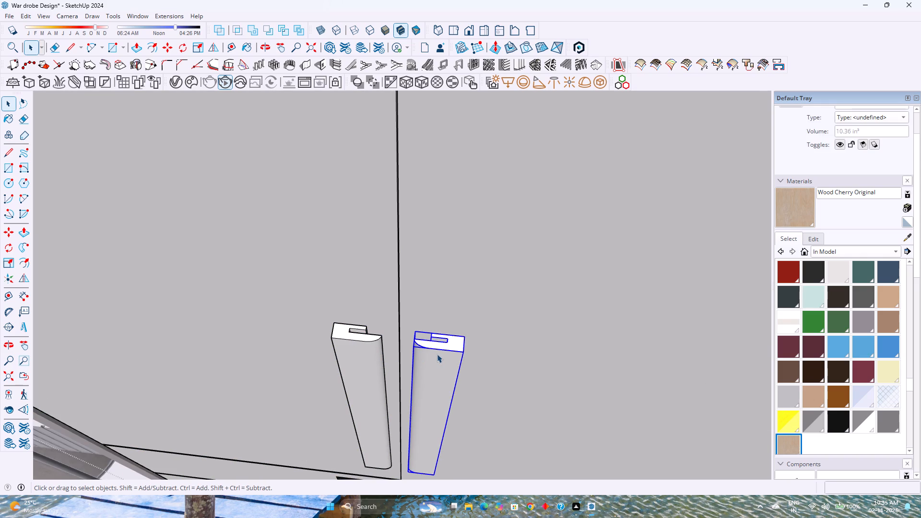
key(Delete)
Open the remaining handle for editing and place a guide 1/4" outside the short straight edge of its top profile.
double_click(354, 350)
scroll(337, 336, up, 7)
middle_drag(326, 330, 384, 378)
middle_click(384, 378)
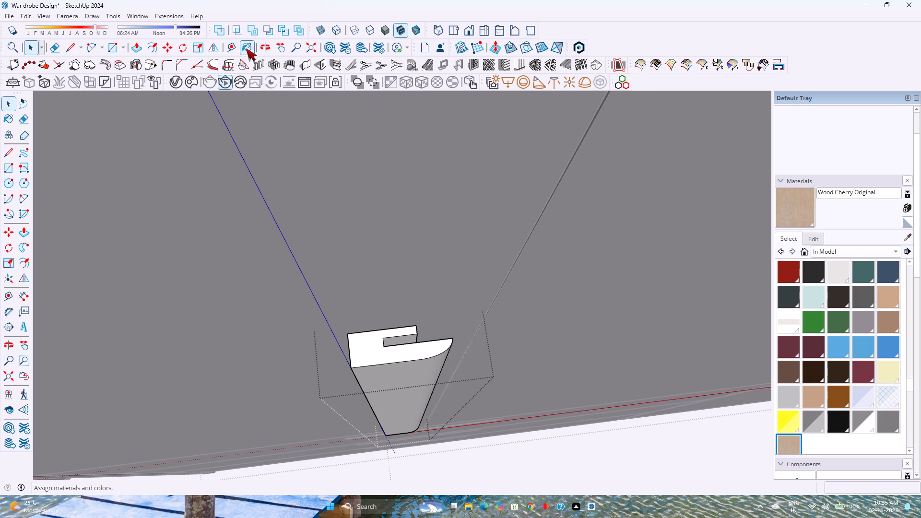
click(229, 45)
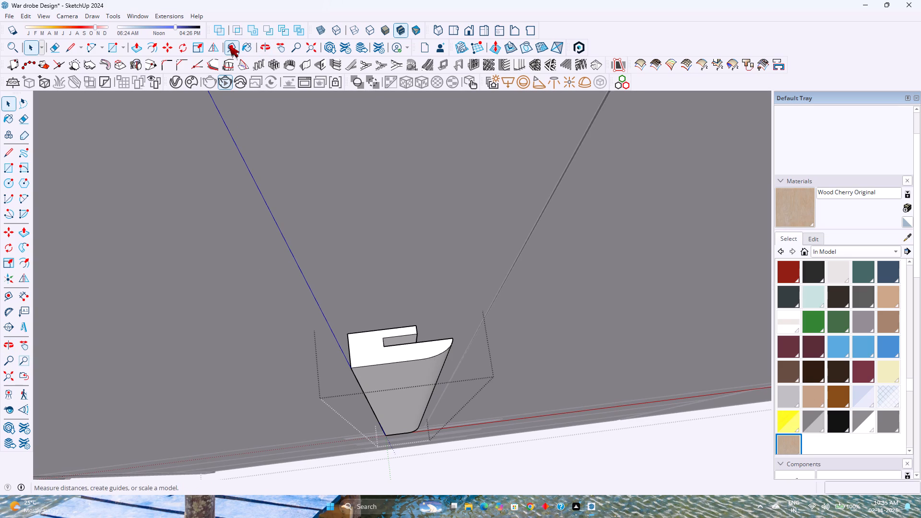
click(347, 344)
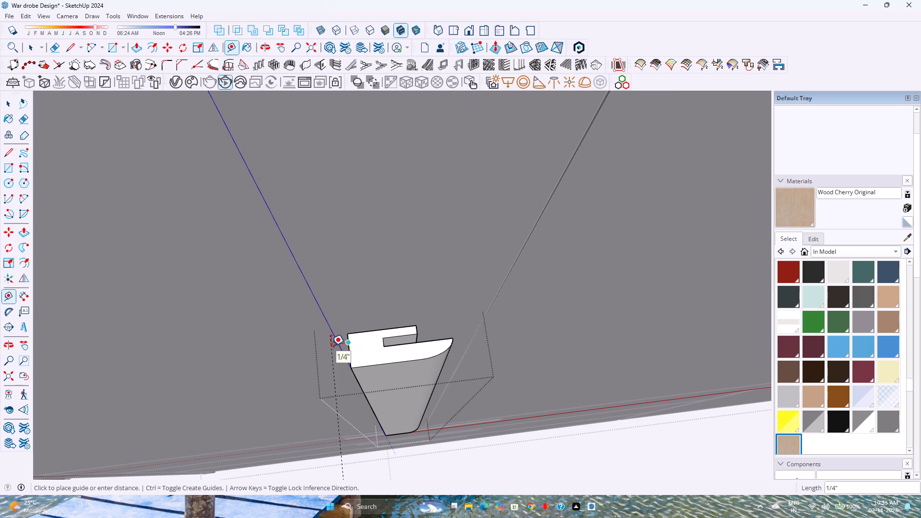
click(331, 346)
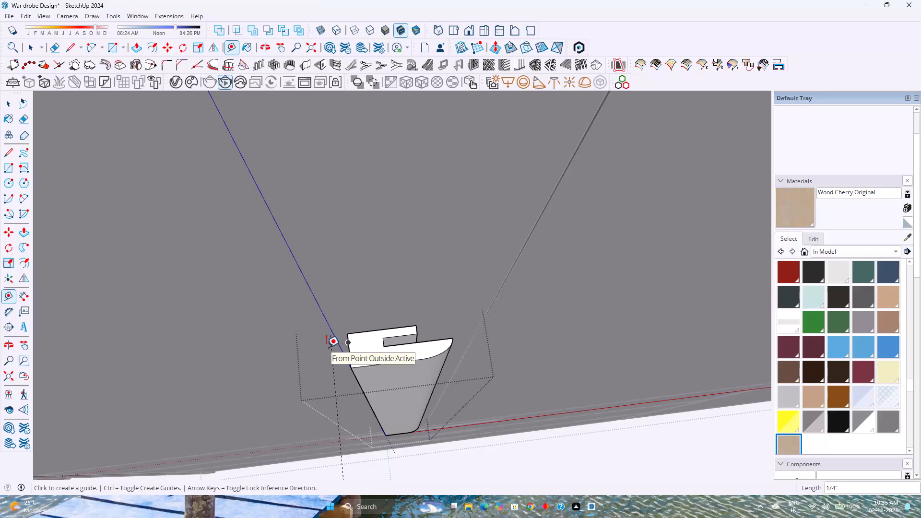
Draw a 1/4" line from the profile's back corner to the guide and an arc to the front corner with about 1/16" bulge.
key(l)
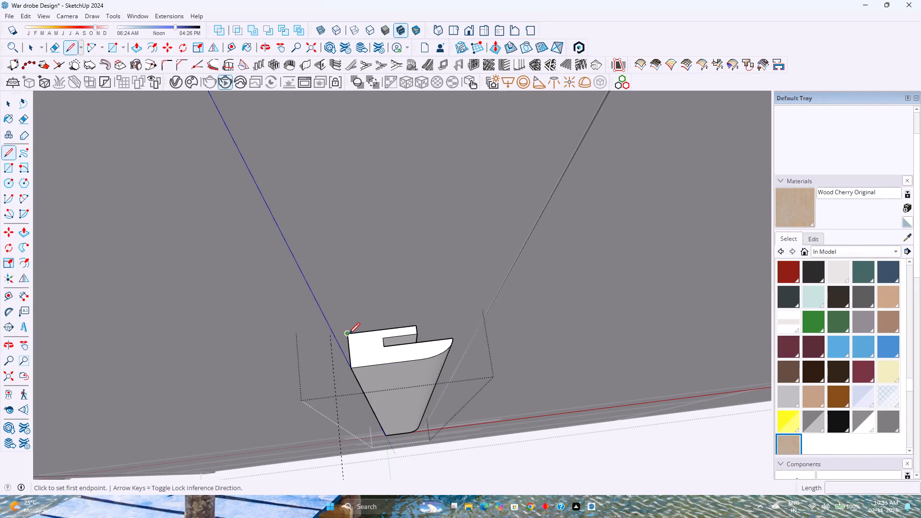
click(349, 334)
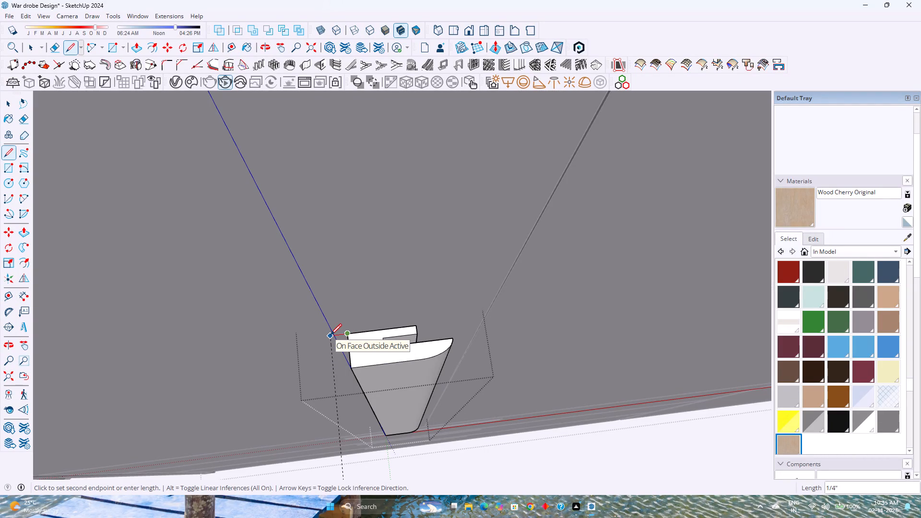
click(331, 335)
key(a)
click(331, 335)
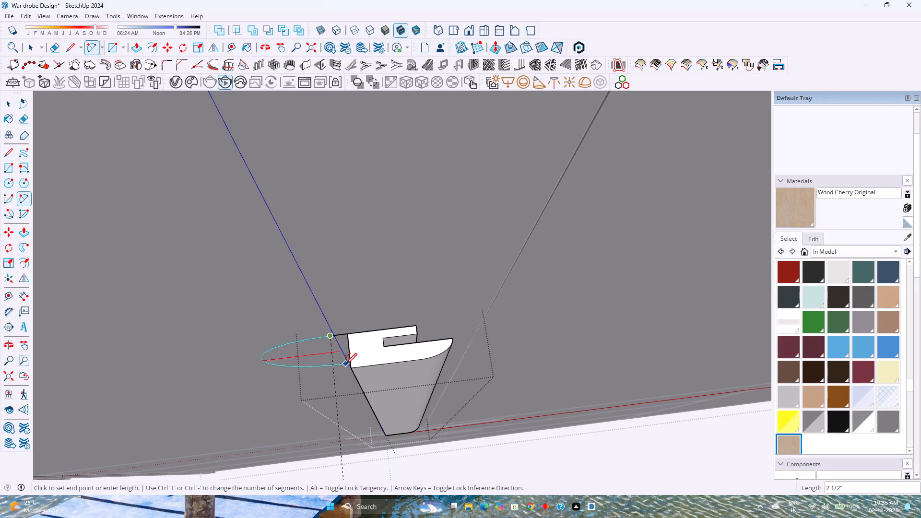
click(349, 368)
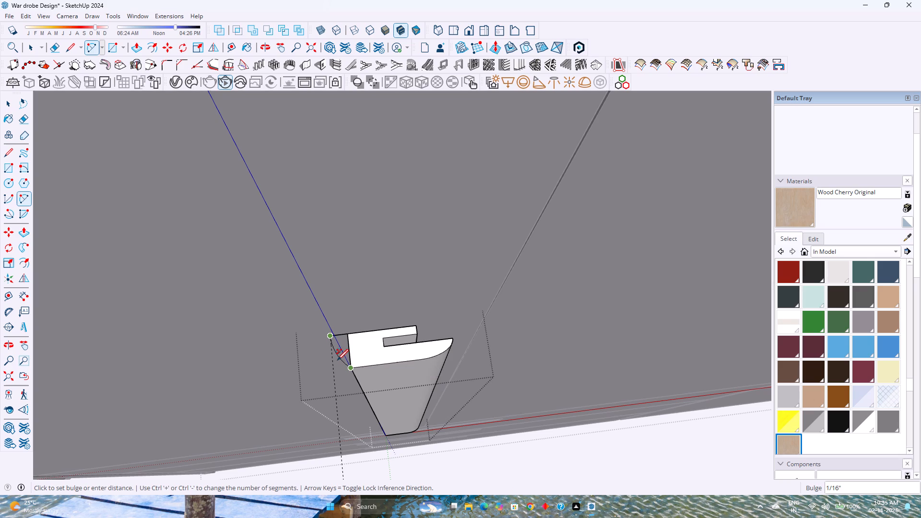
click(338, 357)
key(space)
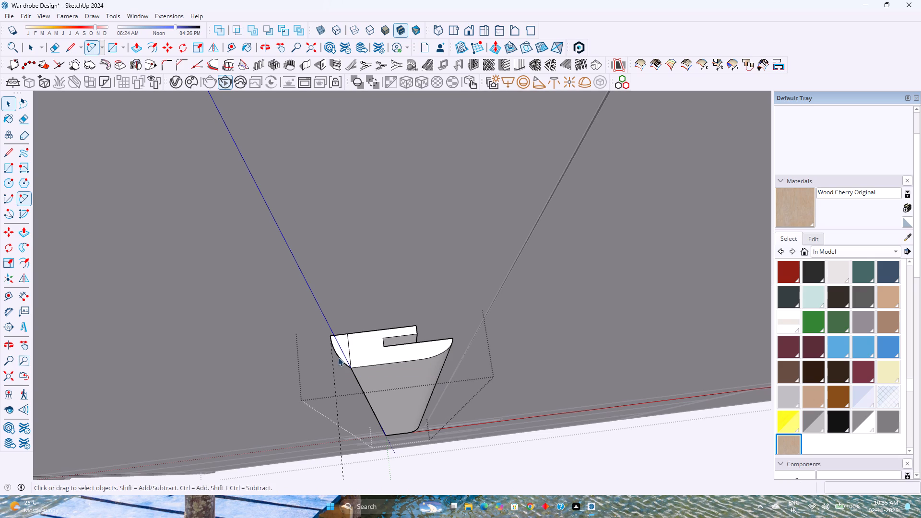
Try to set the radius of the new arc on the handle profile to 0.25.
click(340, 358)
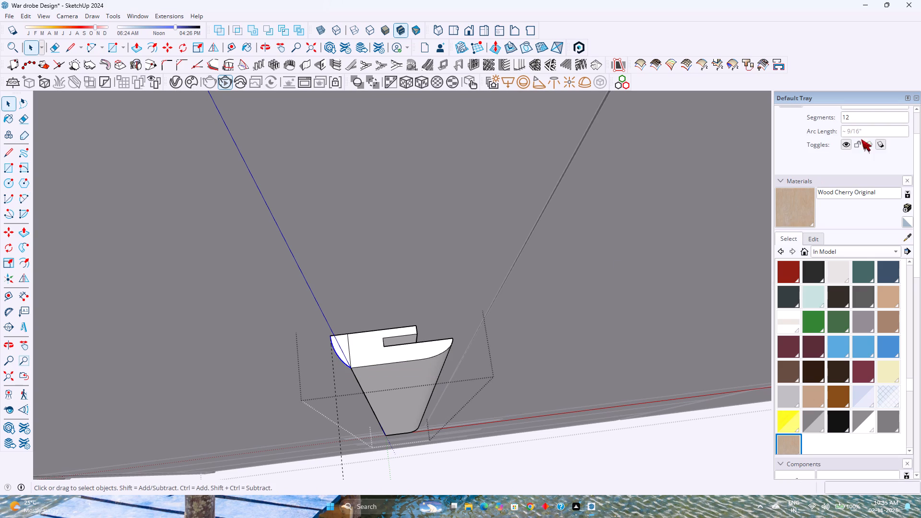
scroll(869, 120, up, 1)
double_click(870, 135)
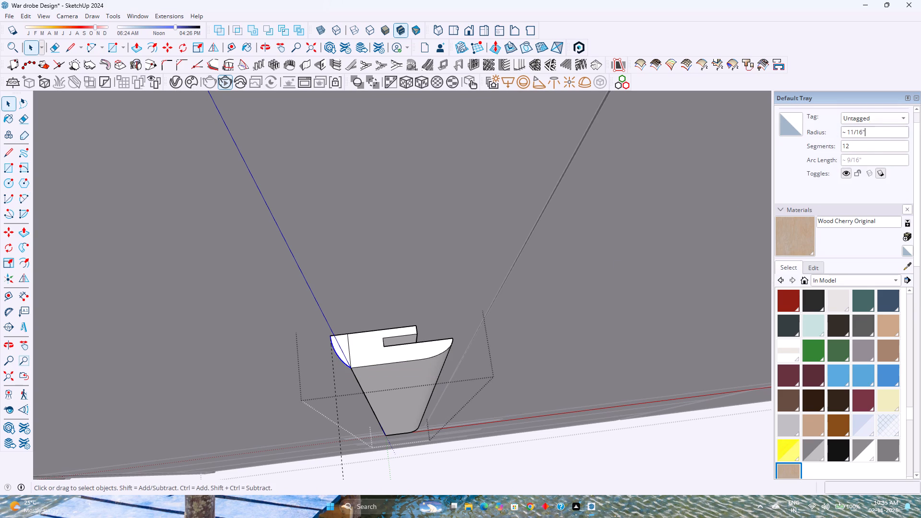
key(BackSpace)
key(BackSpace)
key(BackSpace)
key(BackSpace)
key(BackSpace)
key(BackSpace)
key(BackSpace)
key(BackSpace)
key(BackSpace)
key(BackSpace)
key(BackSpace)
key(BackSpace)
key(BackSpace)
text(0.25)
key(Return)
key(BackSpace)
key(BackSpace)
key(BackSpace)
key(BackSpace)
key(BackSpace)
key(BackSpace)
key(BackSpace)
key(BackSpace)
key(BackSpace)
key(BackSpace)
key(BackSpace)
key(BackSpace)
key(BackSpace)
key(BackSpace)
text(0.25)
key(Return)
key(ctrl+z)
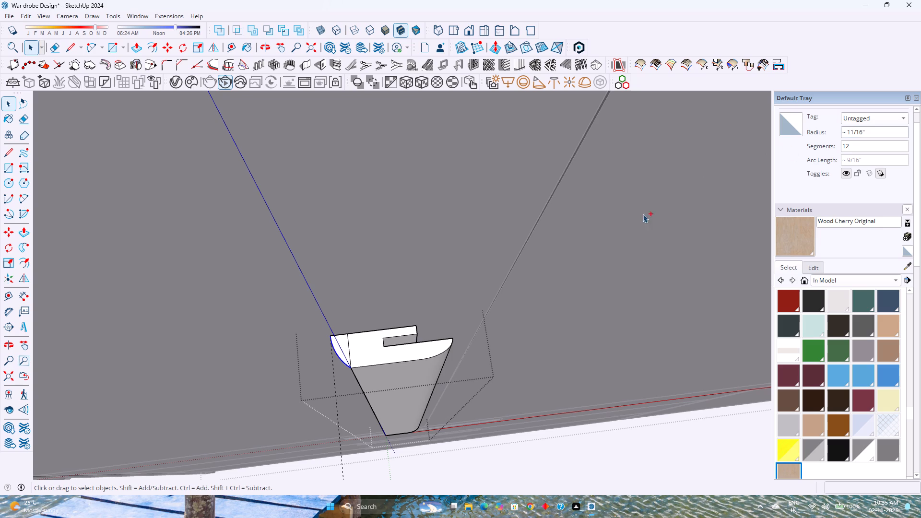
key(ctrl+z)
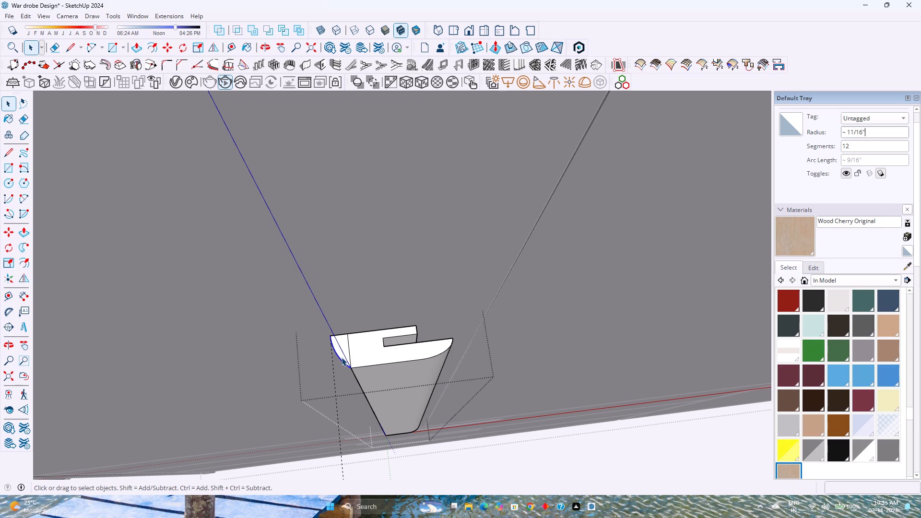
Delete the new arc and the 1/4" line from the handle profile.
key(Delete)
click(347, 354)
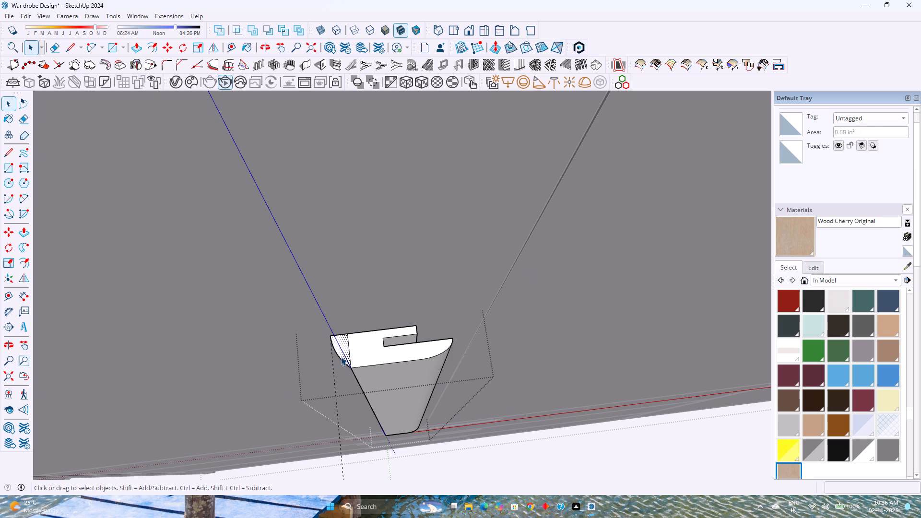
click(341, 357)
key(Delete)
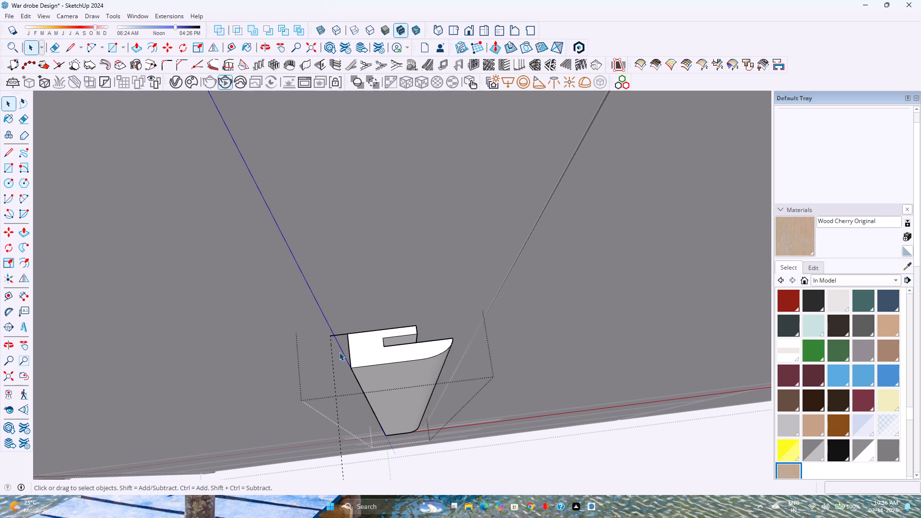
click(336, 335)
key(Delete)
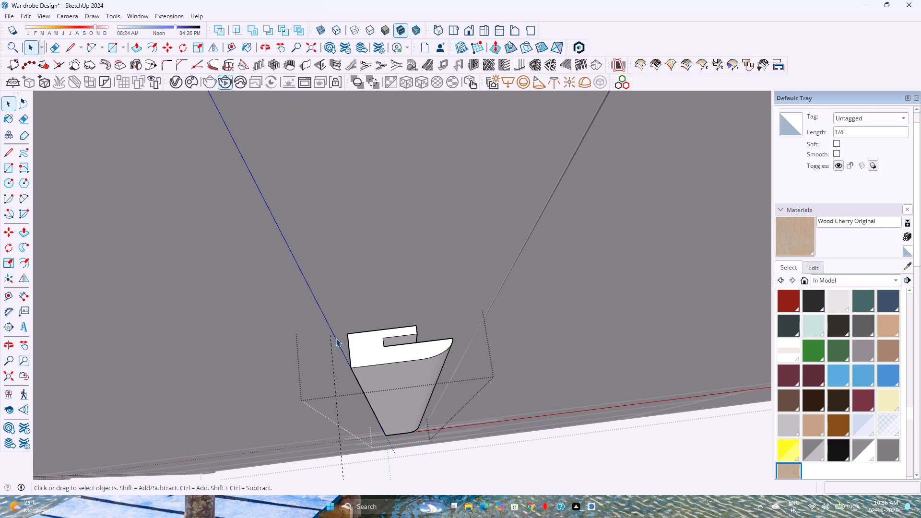
Draw a 1/2" line outward from the handle profile's back corner and an arc to the front corner with about 7/16" radius.
key(l)
click(346, 336)
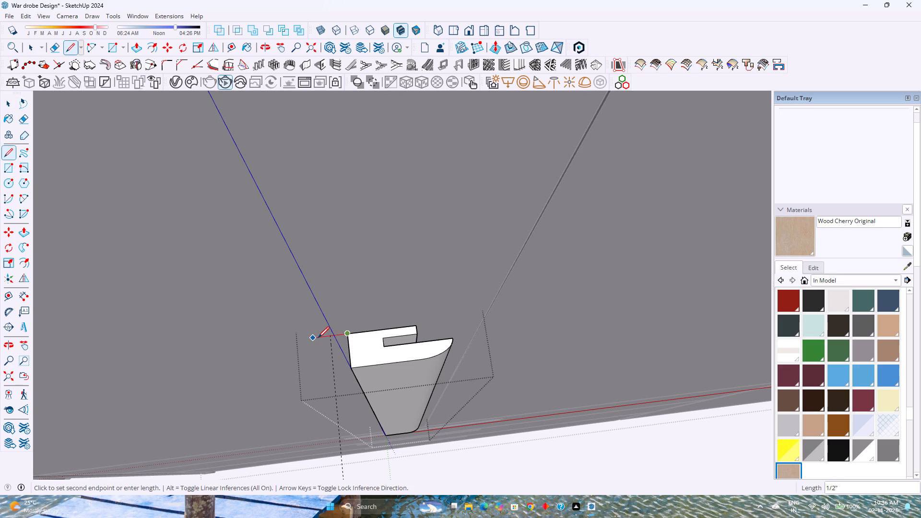
click(318, 338)
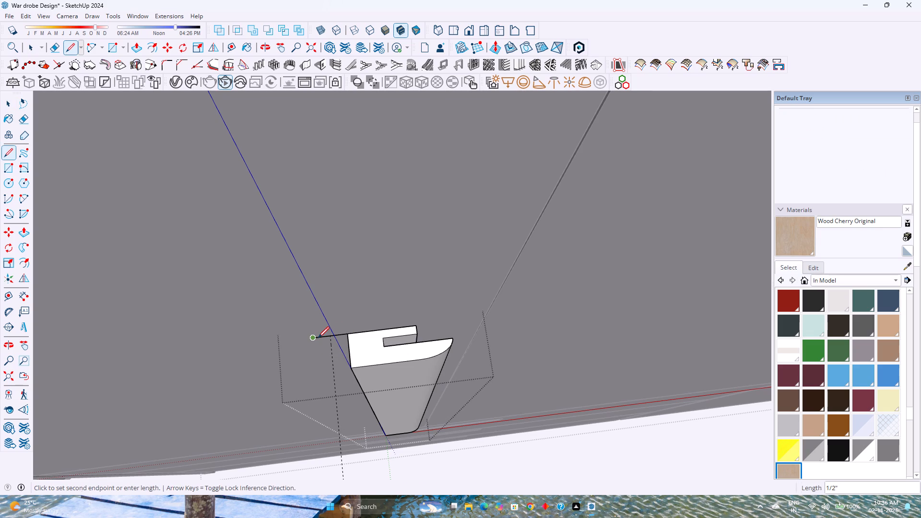
key(a)
click(313, 339)
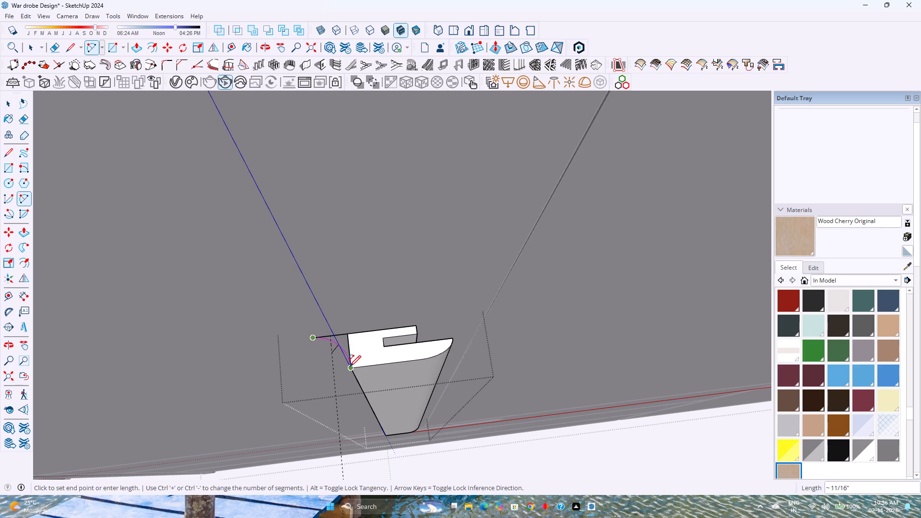
click(350, 366)
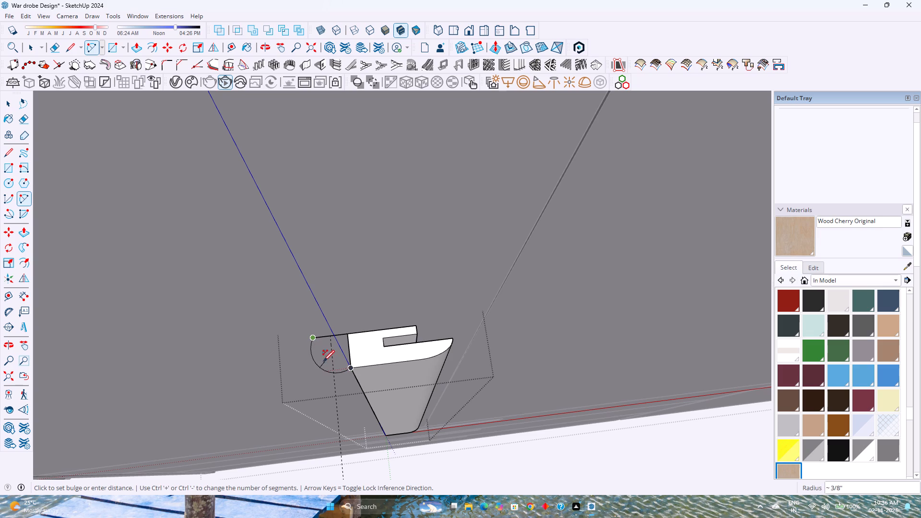
click(331, 369)
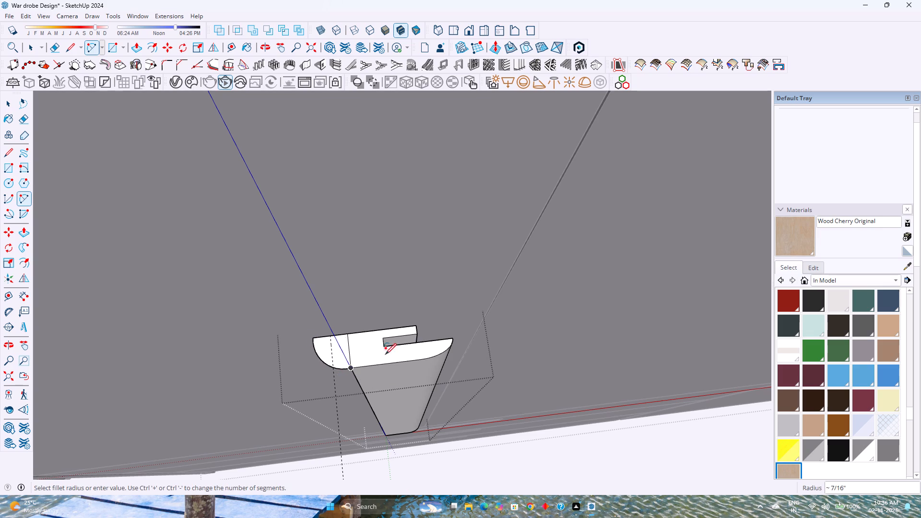
Set the radius of the new arc on the handle profile to 0.5".
scroll(408, 346, up, 3)
key(space)
click(312, 376)
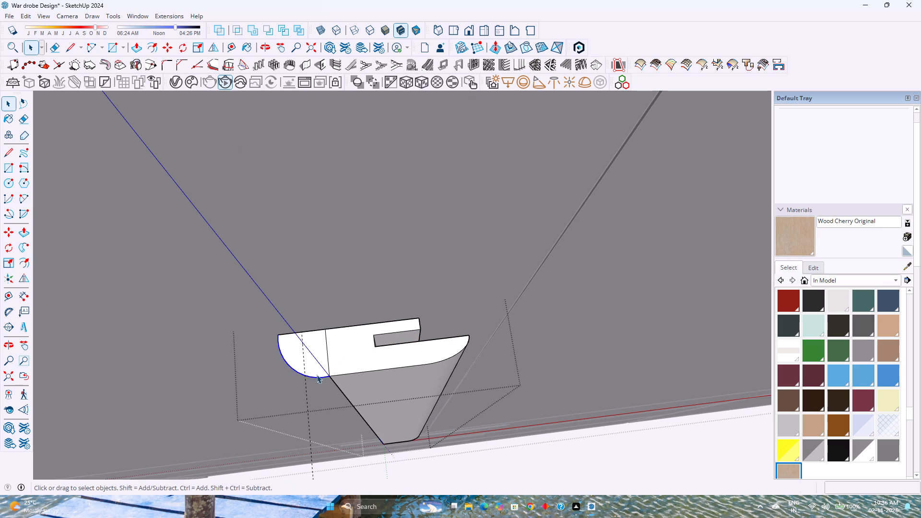
scroll(357, 354, down, 4)
double_click(868, 132)
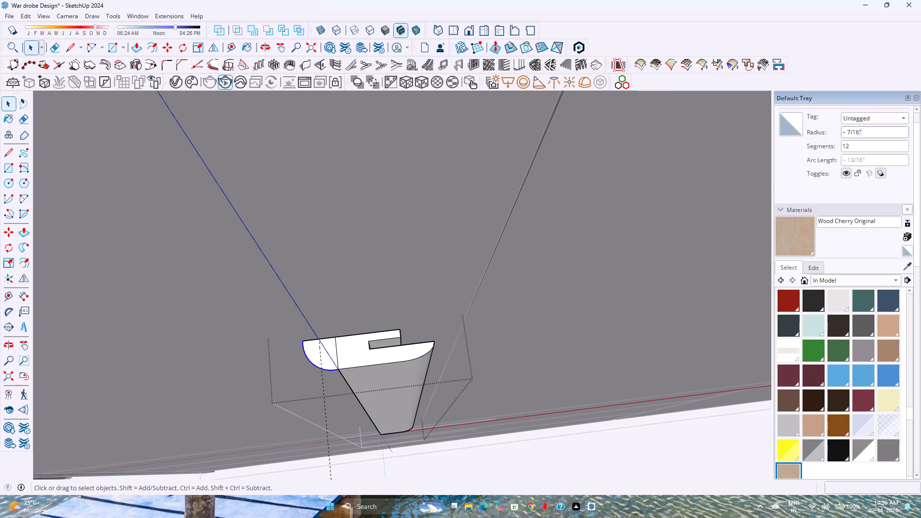
key(BackSpace)
key(BackSpace)
key(BackSpace)
key(BackSpace)
key(BackSpace)
key(BackSpace)
key(BackSpace)
key(BackSpace)
key(BackSpace)
key(BackSpace)
key(BackSpace)
text(0.5)
key(Return)
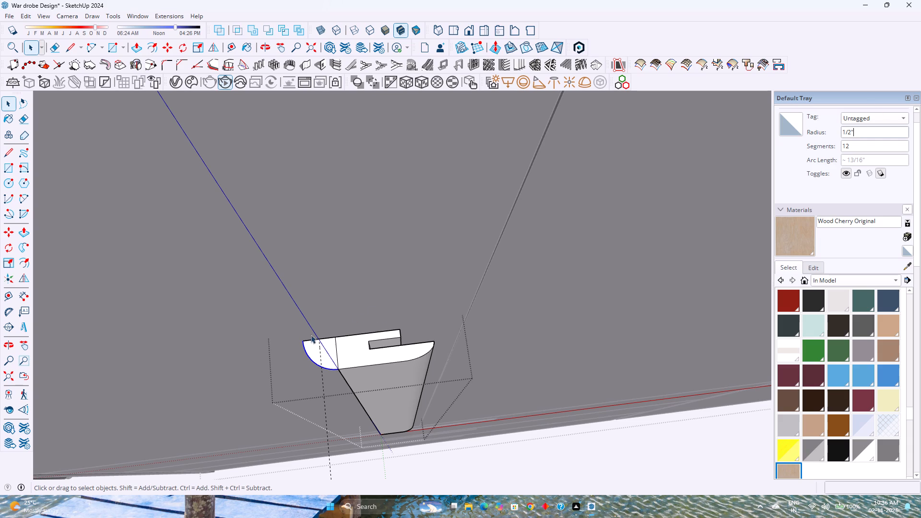
Examine the widened top profile and the full length of the handle from several angles.
double_click(320, 357)
scroll(322, 358, up, 2)
scroll(322, 358, down, 4)
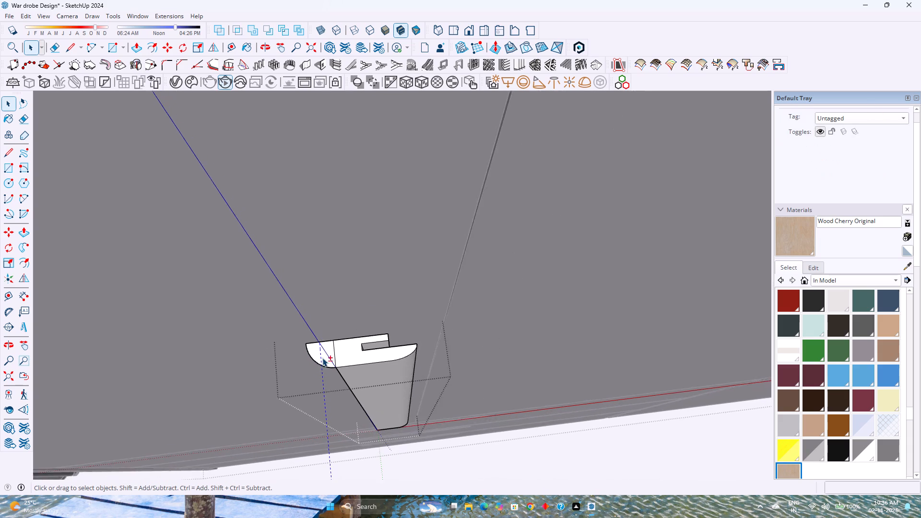
shift+middle_drag(323, 358, 352, 387)
middle_drag(353, 409, 342, 381)
middle_click(342, 381)
scroll(351, 351, down, 4)
shift+middle_drag(362, 376, 396, 437)
middle_drag(389, 444, 374, 425)
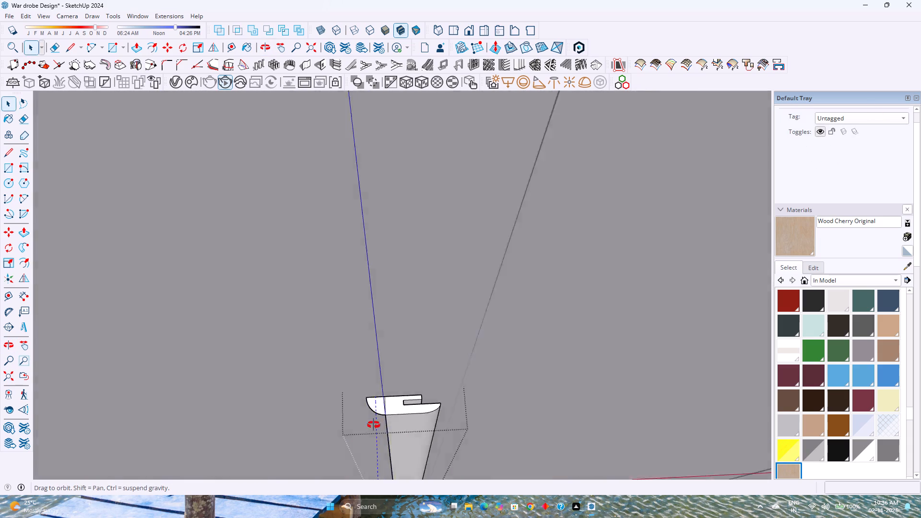
middle_drag(374, 425, 369, 333)
scroll(373, 327, up, 5)
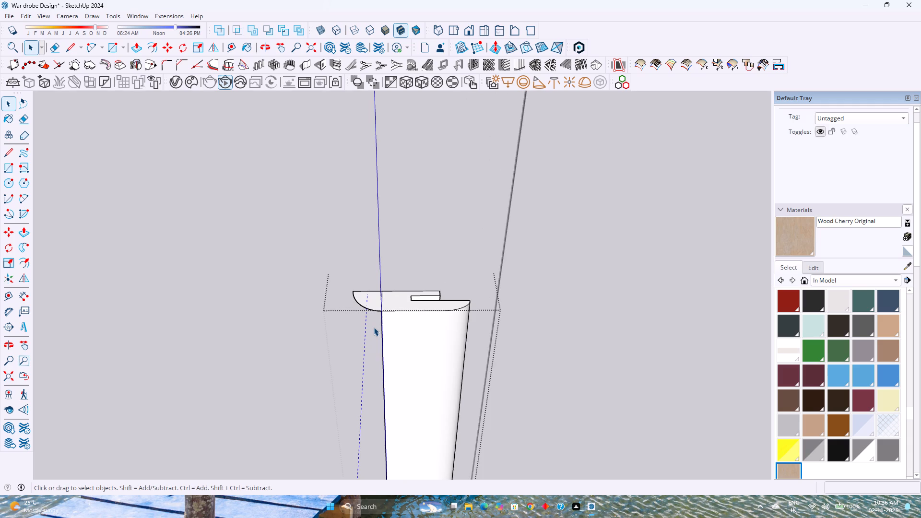
scroll(374, 327, down, 7)
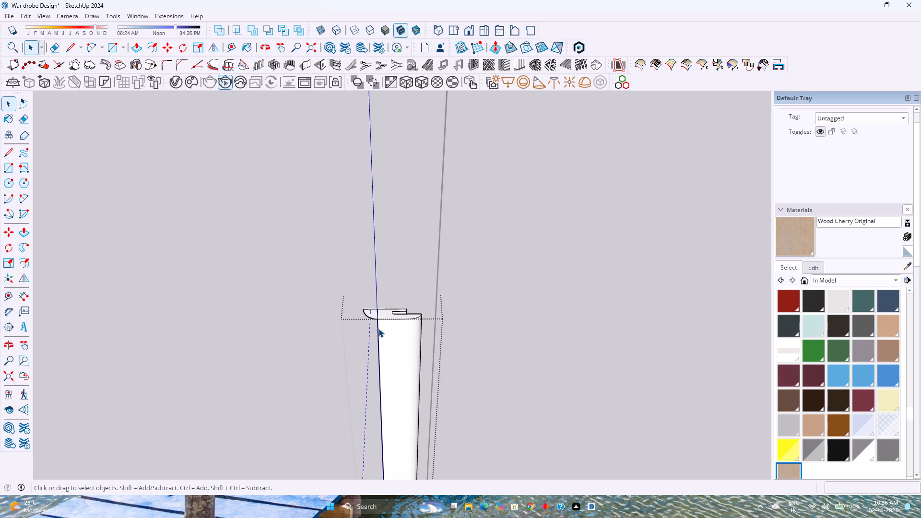
scroll(378, 329, up, 2)
scroll(381, 336, down, 1)
middle_drag(395, 352, 206, 374)
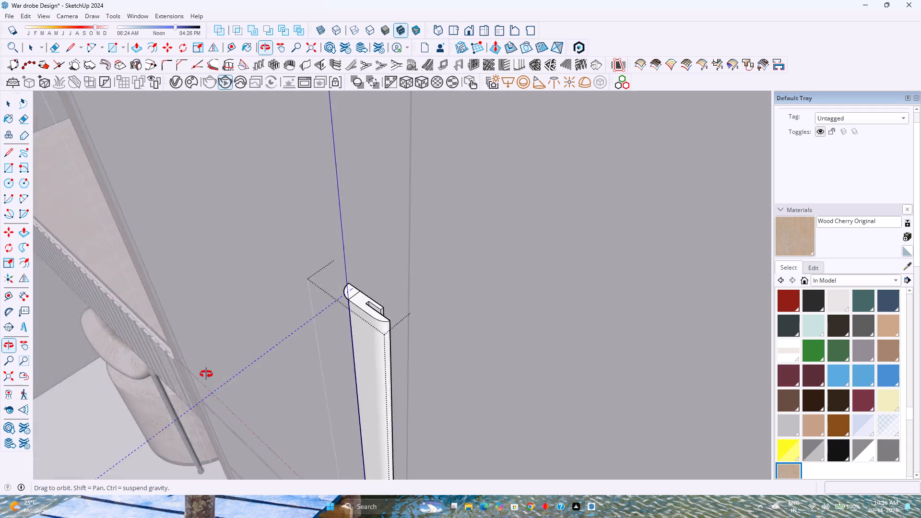
middle_drag(206, 374, 445, 376)
middle_click(445, 375)
scroll(444, 364, down, 4)
middle_drag(453, 385, 338, 352)
middle_click(338, 352)
scroll(338, 349, down, 2)
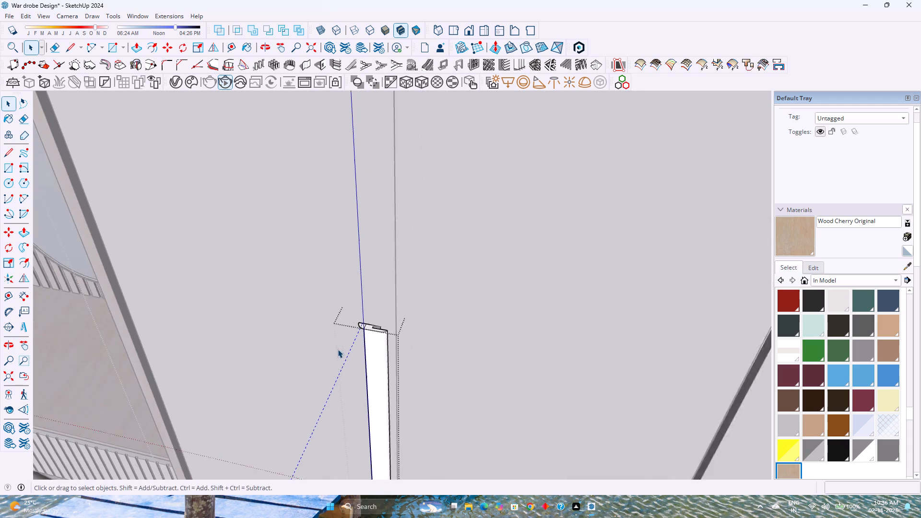
scroll(338, 349, down, 2)
middle_drag(378, 404, 384, 353)
scroll(388, 347, down, 4)
middle_drag(388, 424, 367, 414)
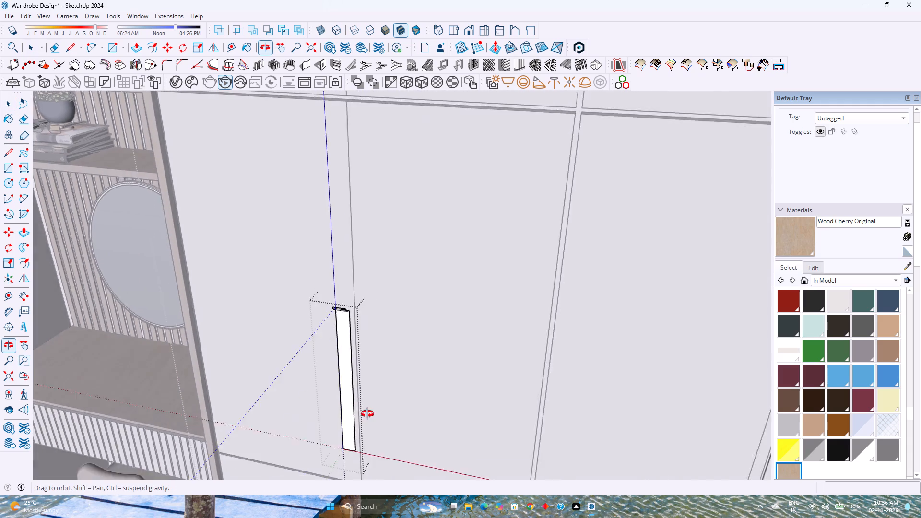
middle_drag(367, 414, 316, 414)
middle_click(316, 414)
scroll(223, 439, up, 15)
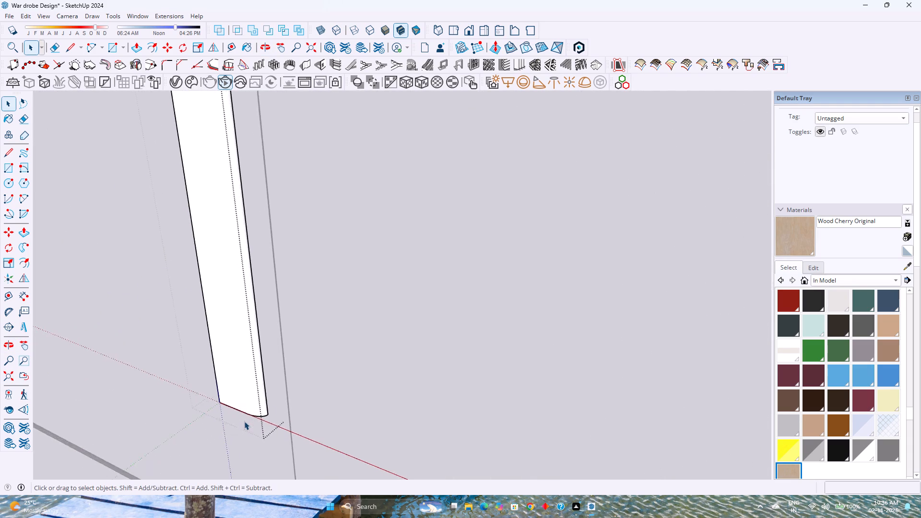
scroll(244, 421, up, 1)
middle_drag(244, 421, 404, 443)
middle_click(405, 443)
scroll(401, 427, down, 3)
scroll(366, 408, down, 12)
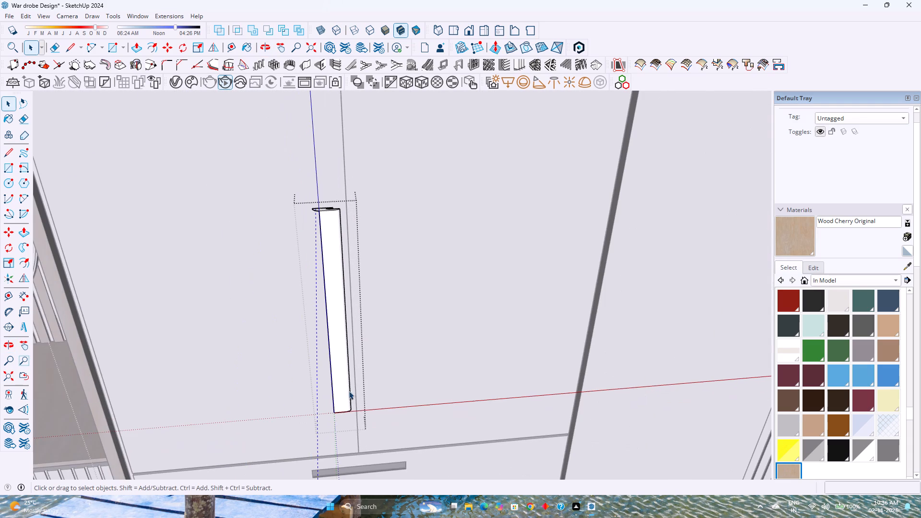
Push/Pull the new rounded part of the top profile down to the handle's bottom end and close the handle.
key(p)
scroll(331, 215, up, 8)
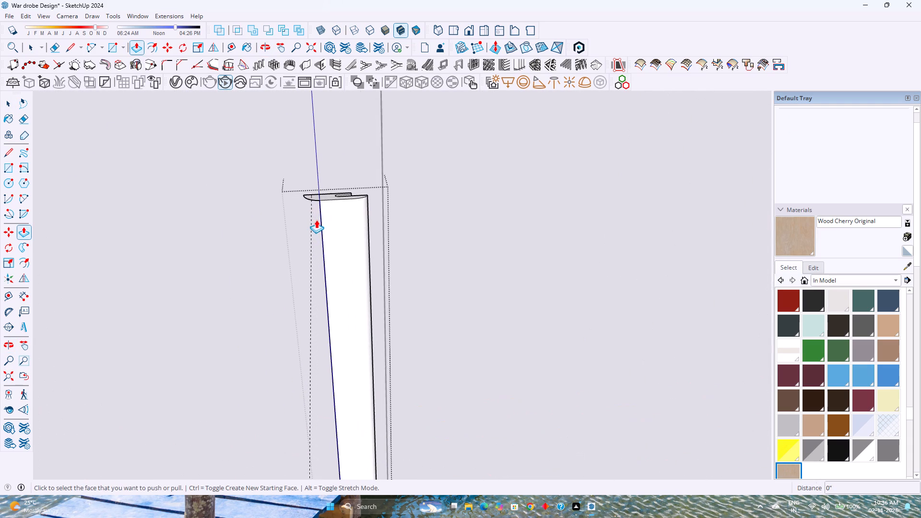
click(312, 198)
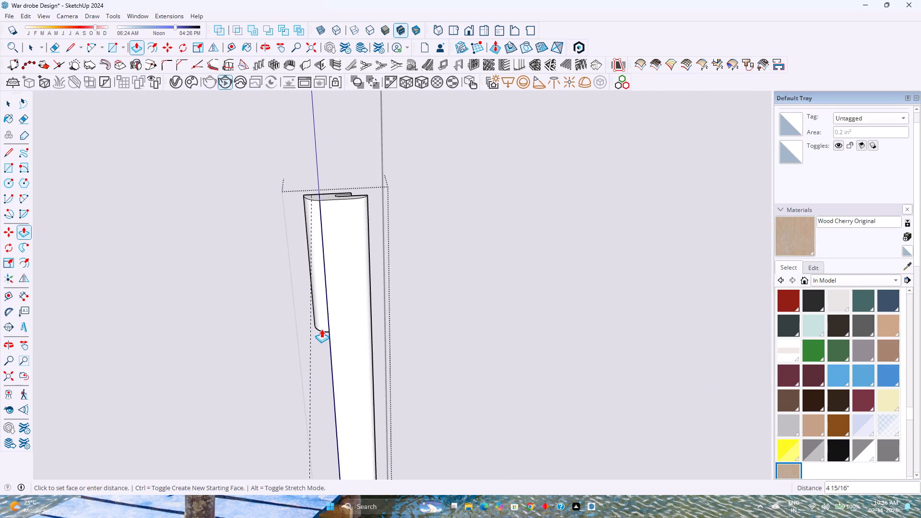
scroll(321, 329, down, 7)
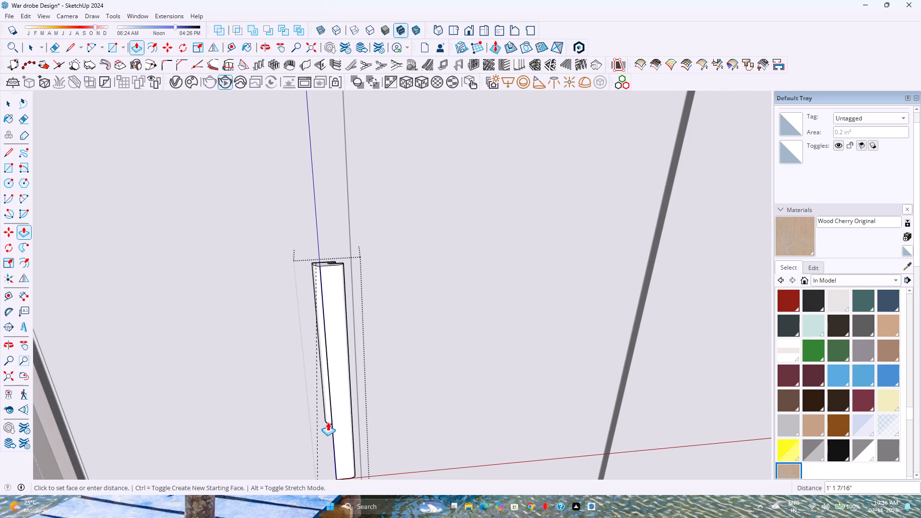
shift+middle_drag(328, 422, 335, 342)
shift+middle_click(335, 341)
click(346, 404)
key(space)
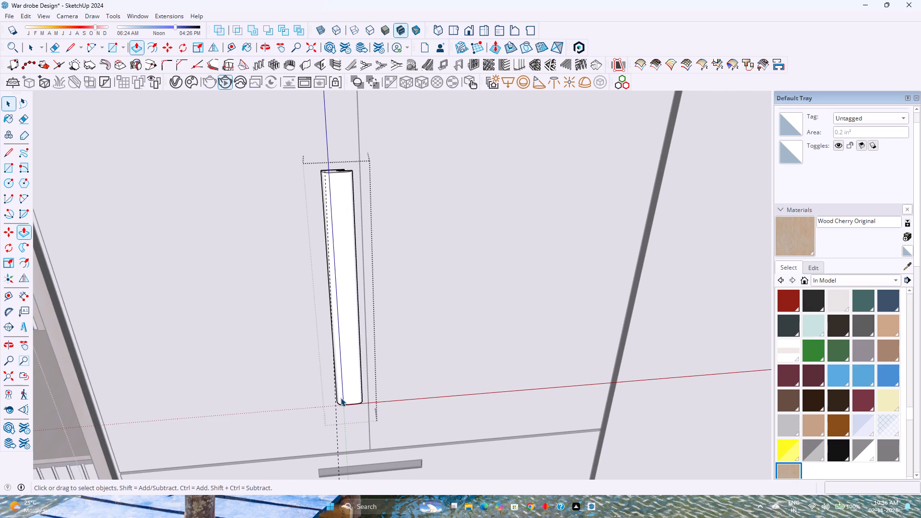
key(Escape)
Delete all guides in the model.
scroll(344, 332, down, 2)
shift+middle_drag(344, 332, 365, 412)
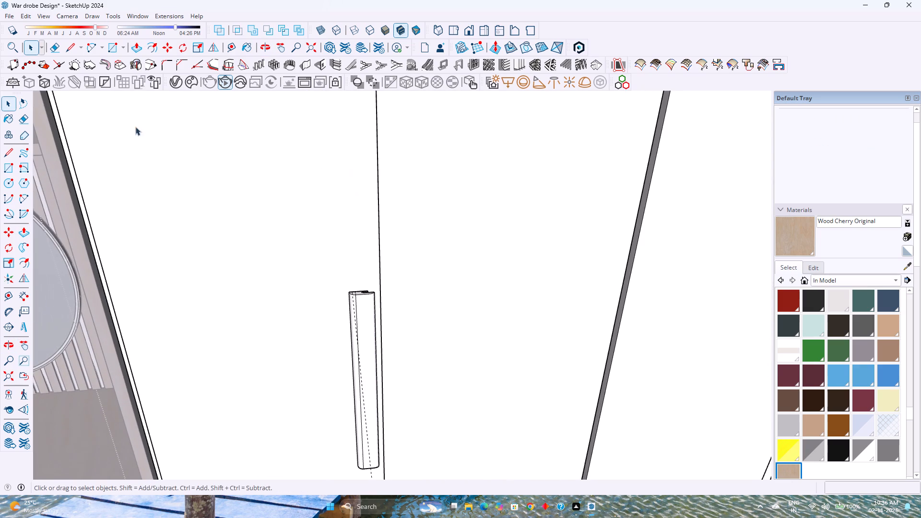
click(25, 16)
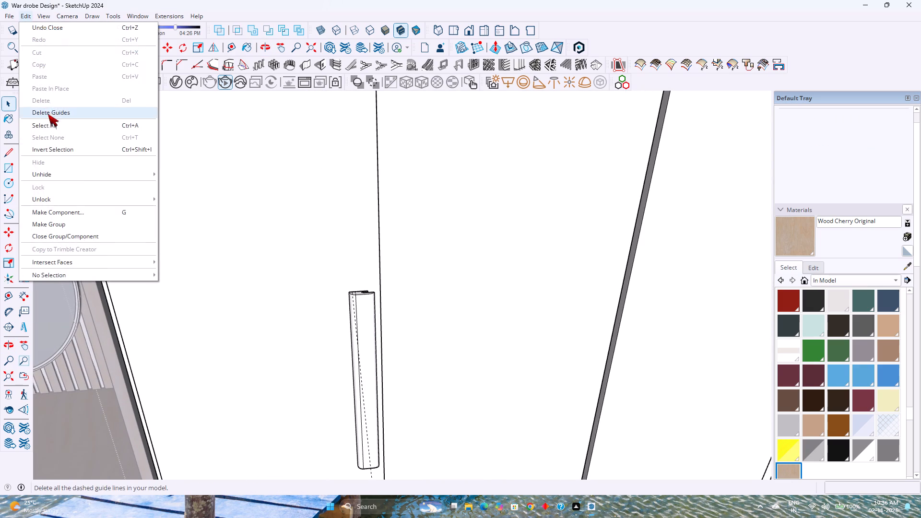
click(48, 114)
Reopen the handle for editing and delete the dividing line across its top profile.
double_click(367, 321)
scroll(358, 317, up, 3)
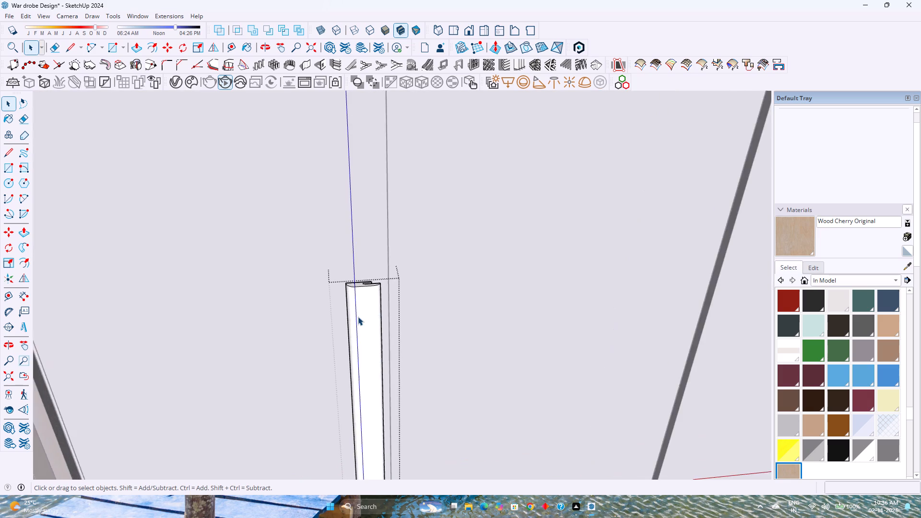
middle_drag(358, 317, 335, 440)
middle_click(333, 439)
scroll(330, 287, up, 15)
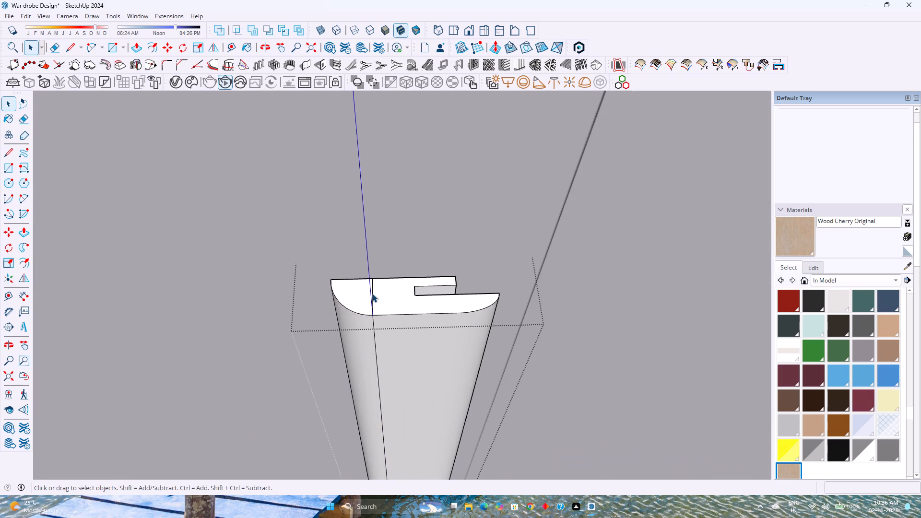
click(372, 294)
key(Delete)
Select the handle's entire geometry and weld its edges.
scroll(370, 294, down, 11)
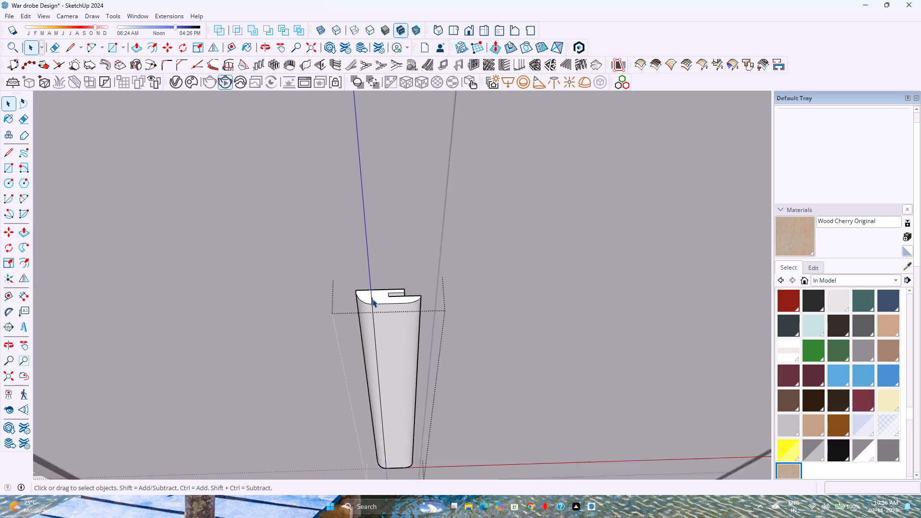
scroll(372, 299, down, 2)
triple_click(389, 353)
right_click(389, 353)
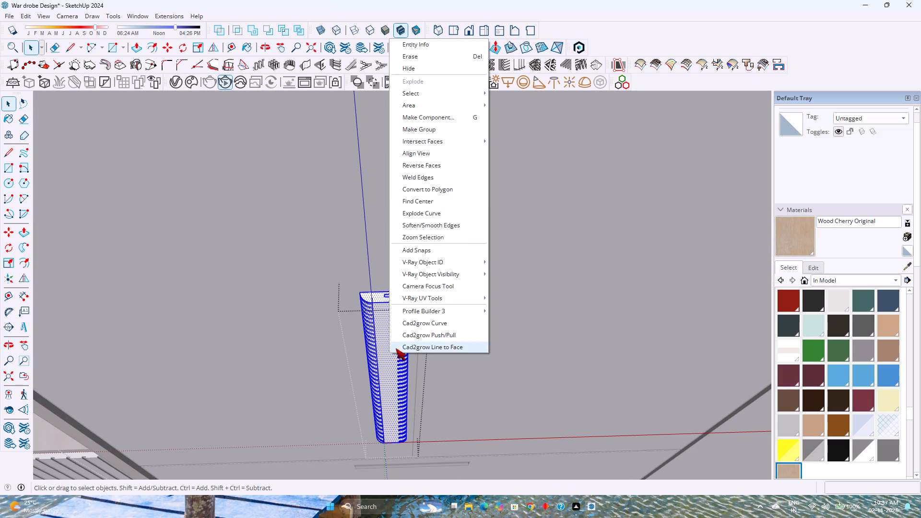
click(425, 174)
click(391, 342)
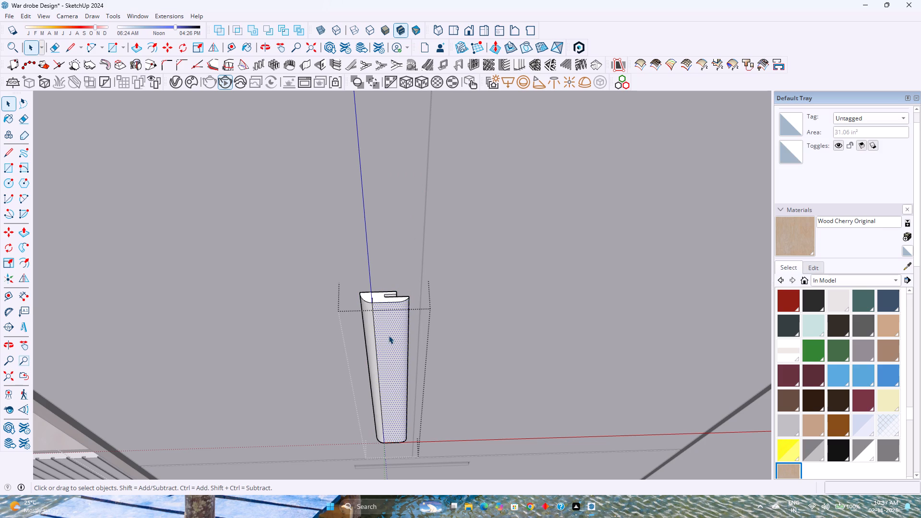
Delete the welded seam line running from the top profile down the handle's front, and close the handle.
scroll(370, 304, up, 9)
middle_drag(376, 302, 249, 356)
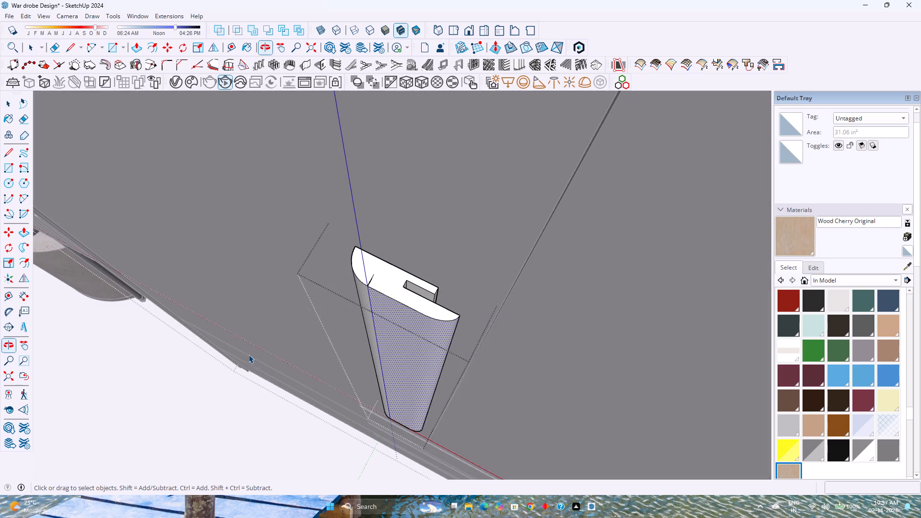
click(370, 279)
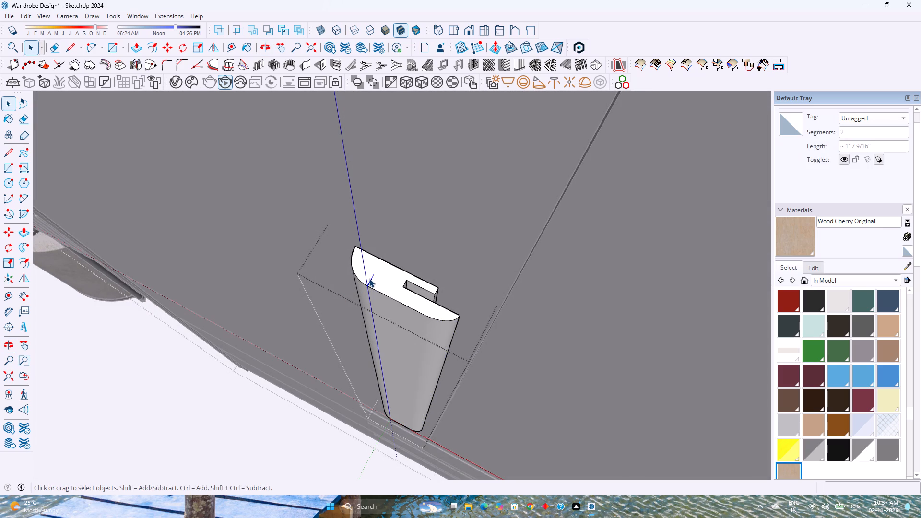
key(Delete)
middle_drag(365, 322, 406, 268)
scroll(417, 264, down, 8)
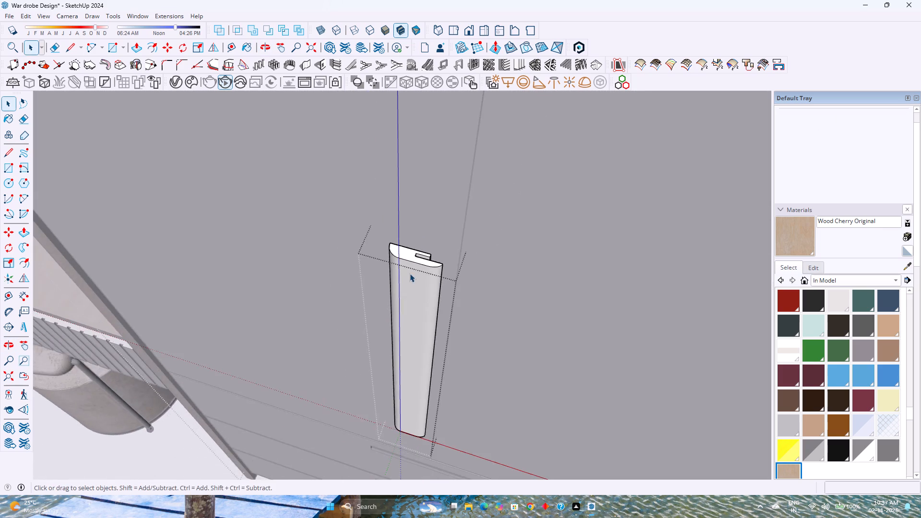
middle_drag(410, 273, 471, 250)
middle_click(471, 250)
key(Escape)
Flip the finished handle sideways about its own vertical centre plane.
click(427, 260)
scroll(414, 289, down, 4)
shift+middle_drag(414, 291, 404, 331)
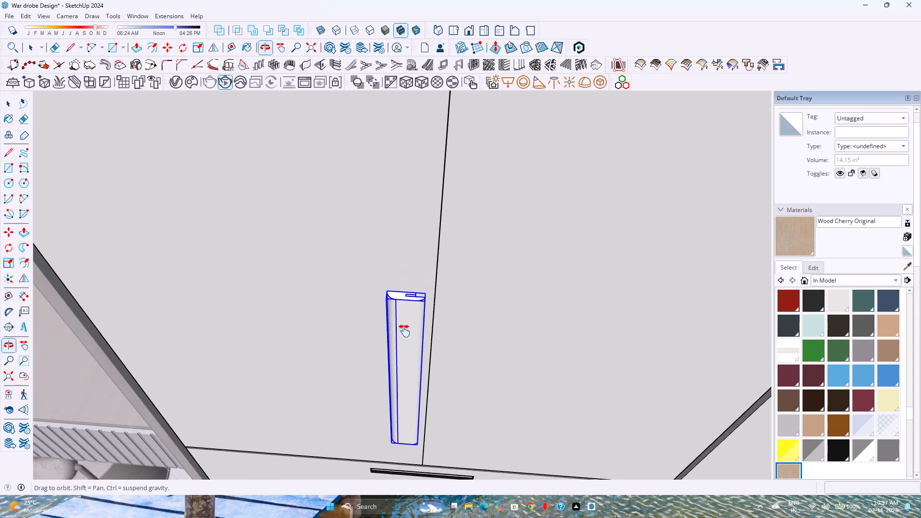
shift+middle_drag(404, 331, 404, 332)
shift+middle_click(403, 333)
middle_drag(389, 341, 390, 267)
middle_click(391, 266)
scroll(404, 255, down, 3)
middle_drag(390, 319, 396, 248)
scroll(408, 244, down, 6)
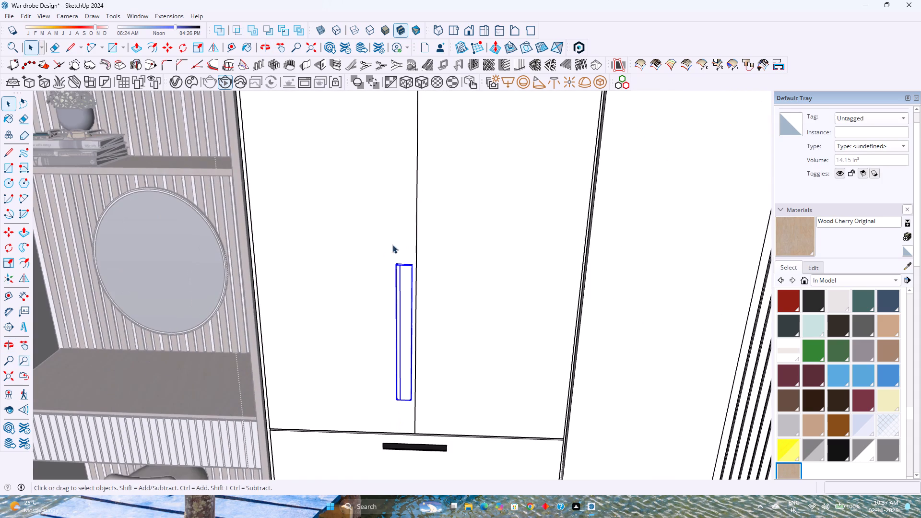
click(216, 44)
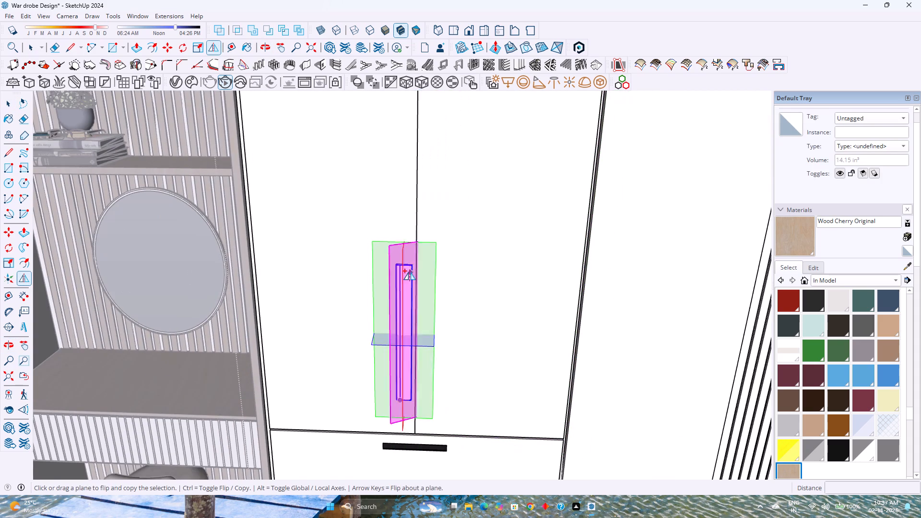
click(404, 263)
scroll(408, 262, up, 6)
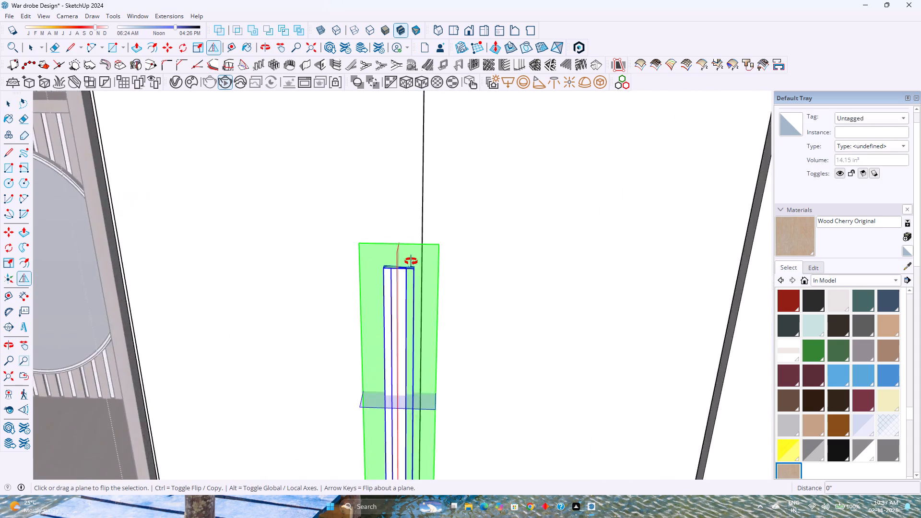
Try a flipped copy of the handle about its vertical centre plane, and undo it along with the handle's previous flip.
middle_drag(411, 261, 409, 395)
middle_click(409, 395)
scroll(405, 279, up, 10)
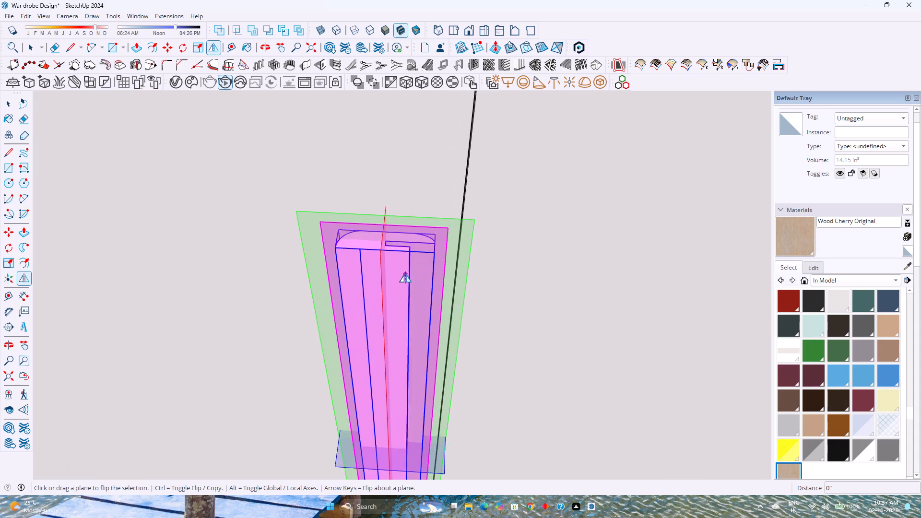
scroll(405, 274, up, 2)
middle_drag(405, 273, 400, 430)
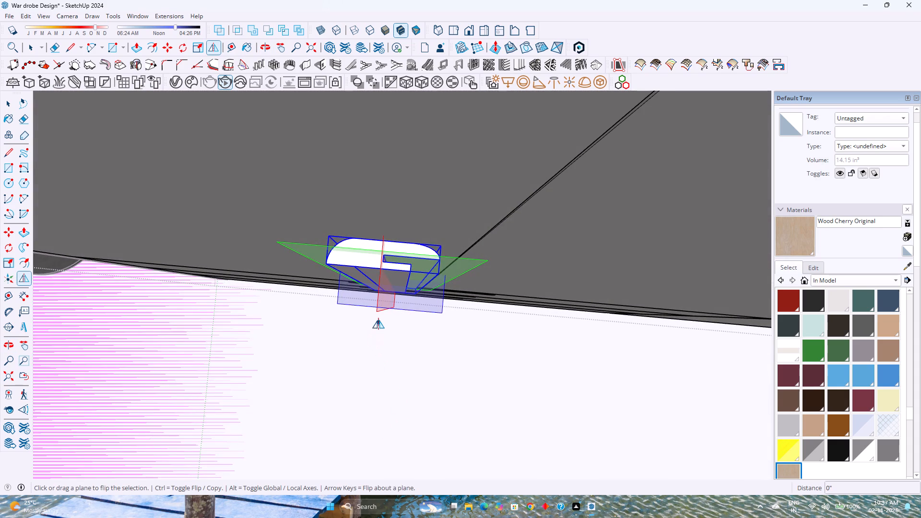
click(378, 311)
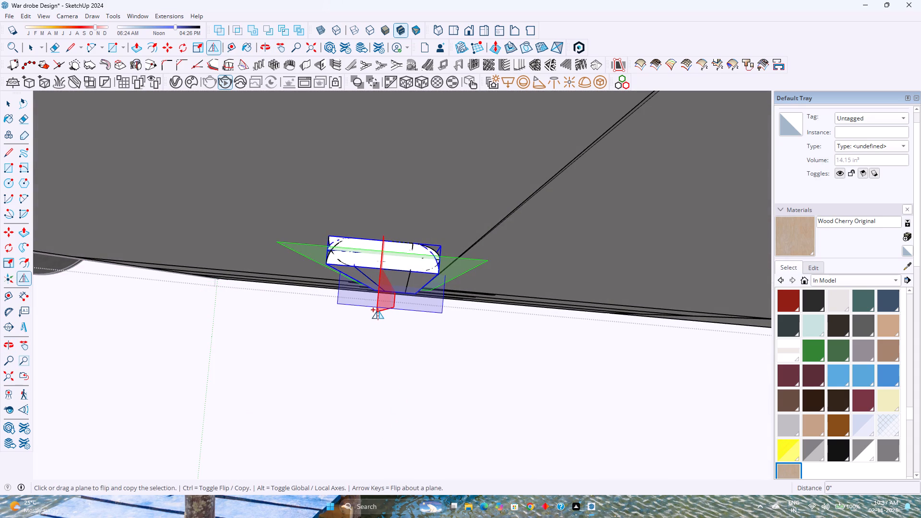
key(ctrl+z)
key(ctrl+z)
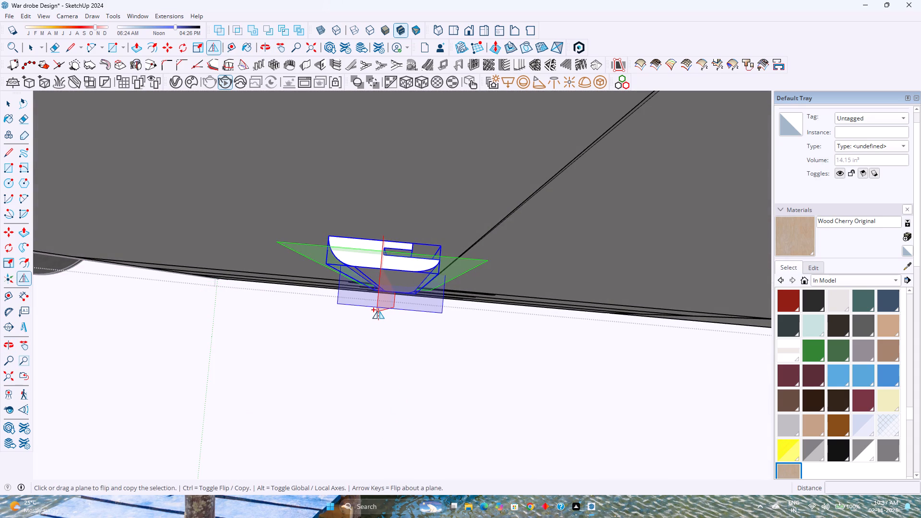
key(ctrl+z)
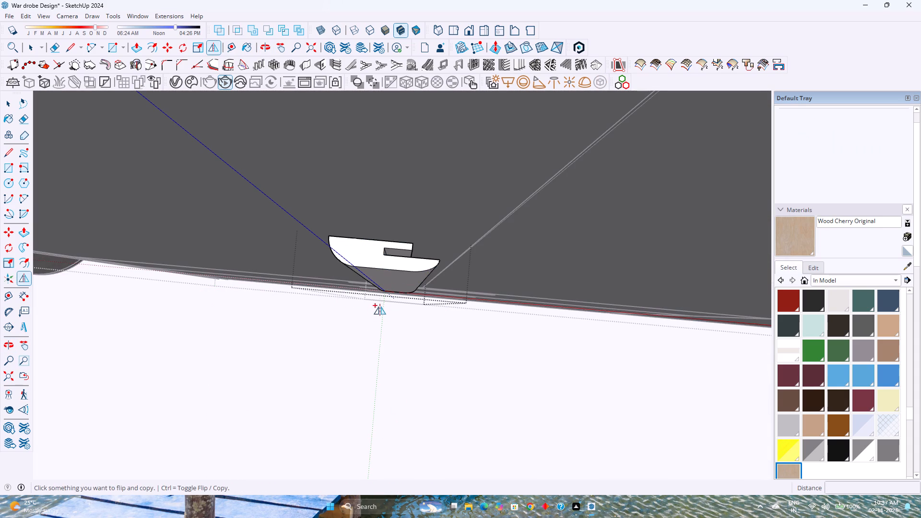
Close the handle and make a flipped copy of it sideways about its own vertical centre plane.
key(space)
click(387, 272)
key(Escape)
click(386, 273)
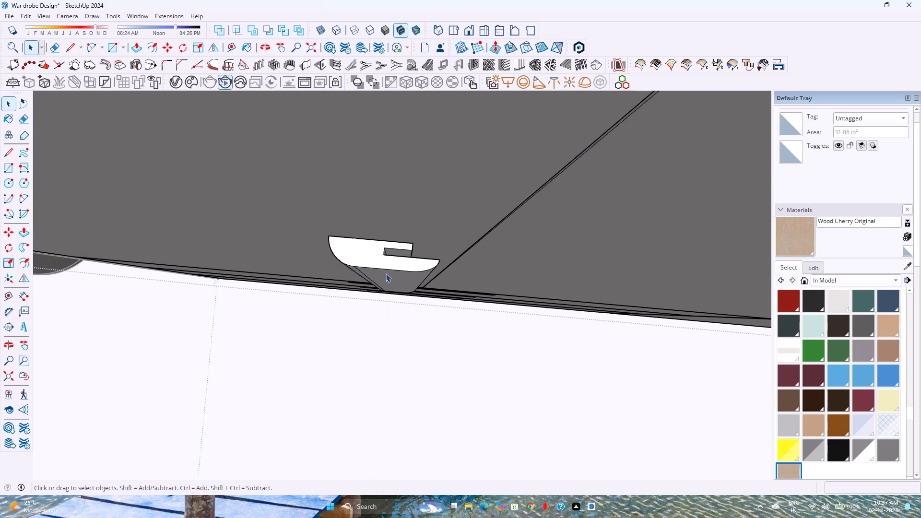
click(214, 45)
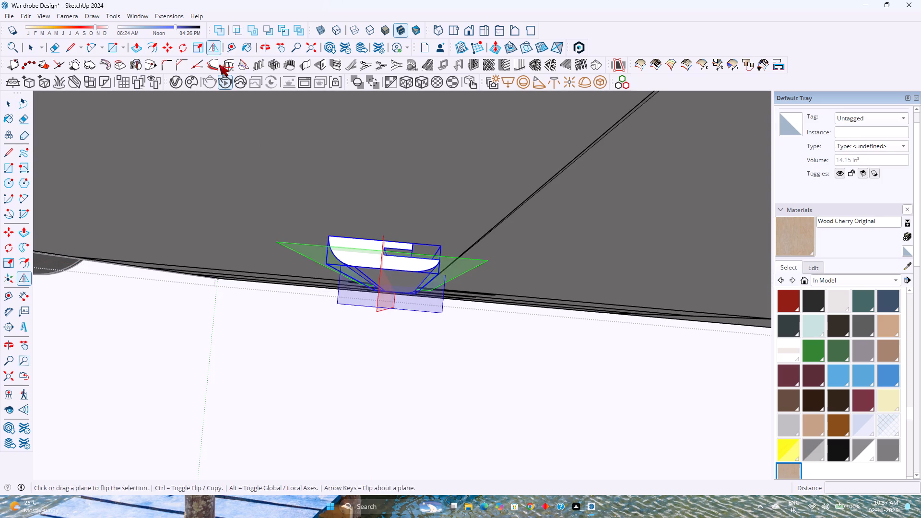
click(379, 312)
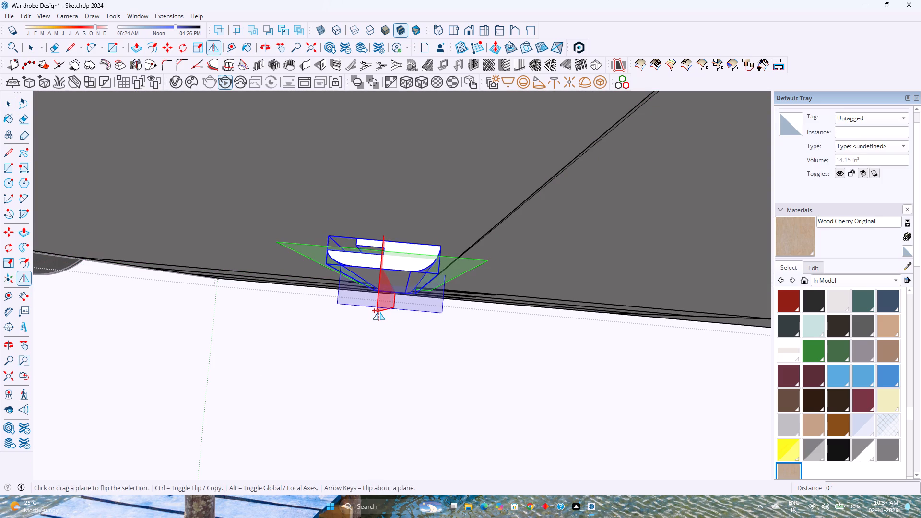
Move the mirrored handle copy 2.5" along the red axis onto the adjacent door.
key(space)
key(m)
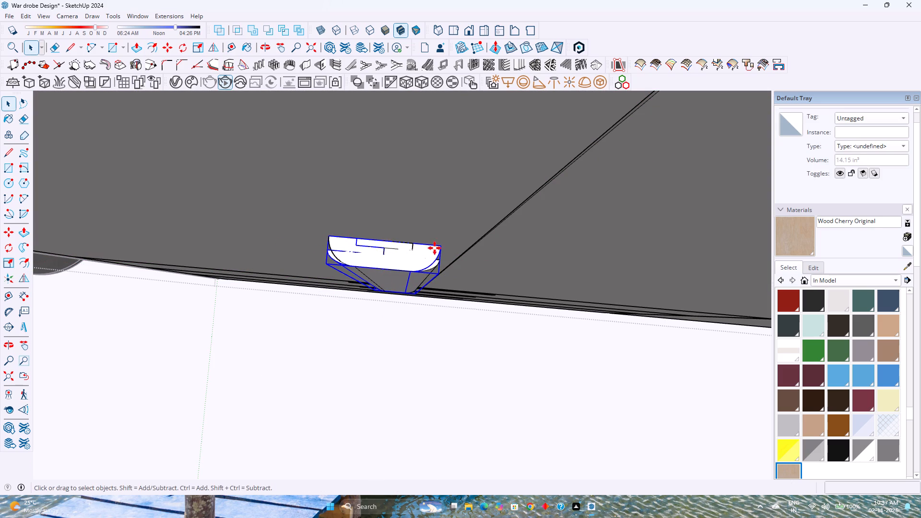
click(442, 246)
key(Left)
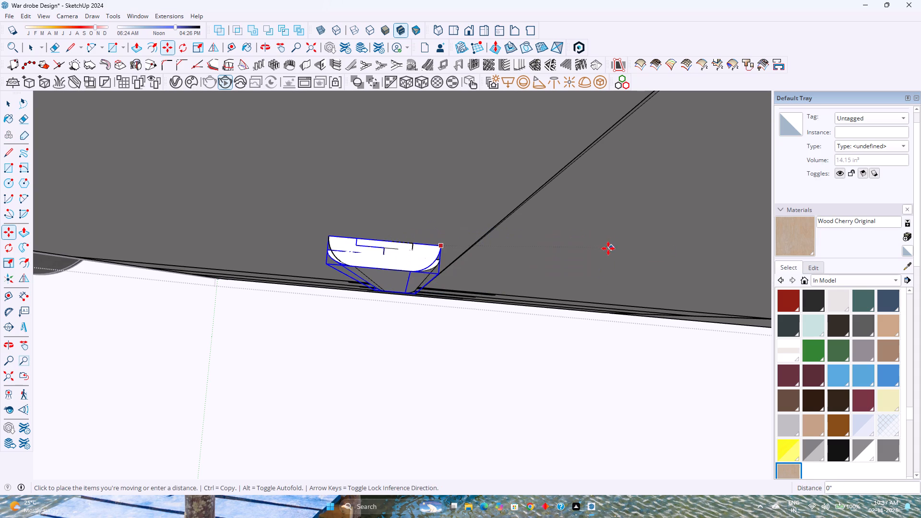
key(Right)
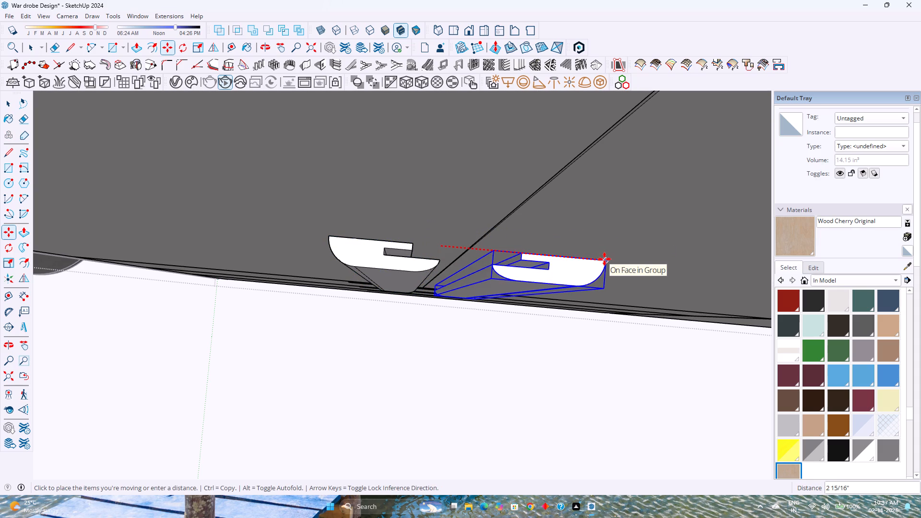
text(2.5")
key(Return)
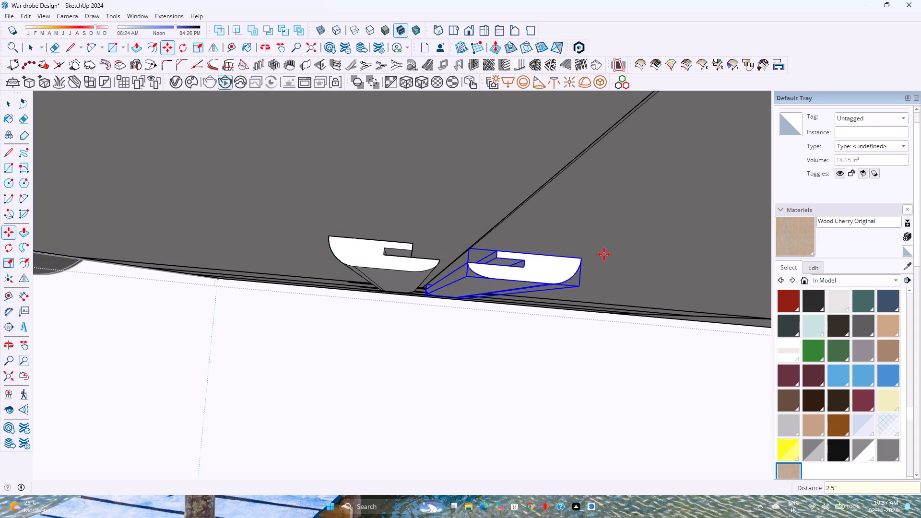
Move the mirrored handle a further 1/2" along the red axis, away from the door joint, and deselect it.
scroll(603, 254, down, 3)
middle_drag(483, 343, 479, 283)
scroll(479, 281, down, 3)
shift+middle_drag(479, 282, 474, 302)
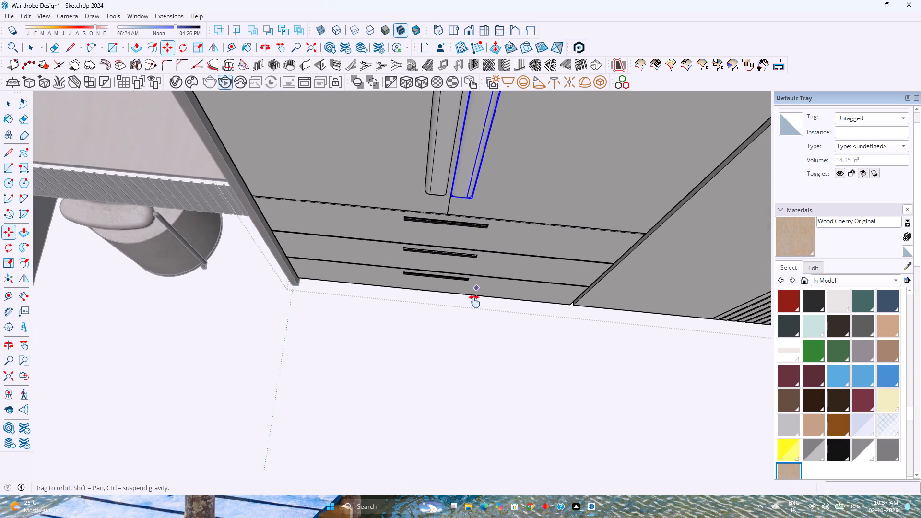
shift+middle_drag(474, 302, 443, 462)
shift+middle_click(442, 462)
middle_drag(389, 442, 406, 377)
scroll(433, 389, down, 5)
shift+middle_drag(437, 463, 443, 327)
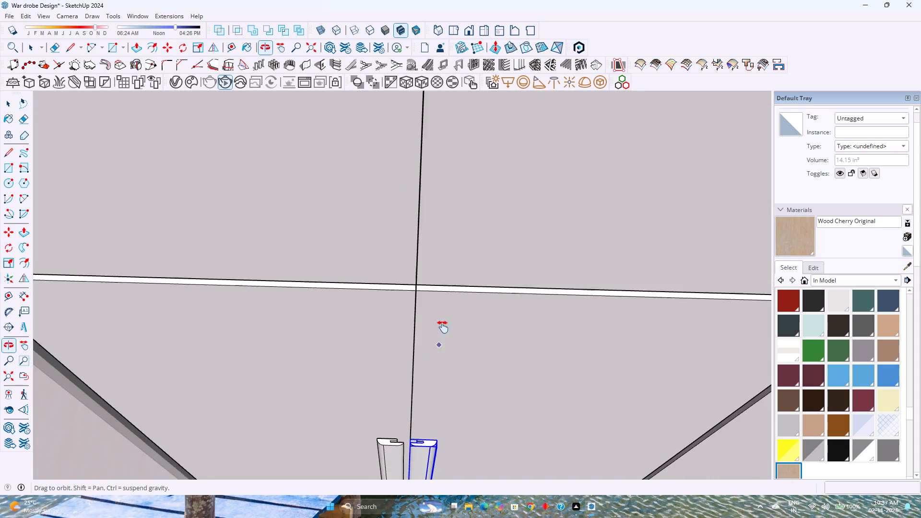
shift+middle_drag(443, 327, 443, 325)
shift+middle_click(443, 323)
scroll(451, 433, up, 4)
shift+middle_drag(419, 417, 462, 325)
shift+middle_click(462, 324)
scroll(482, 335, up, 3)
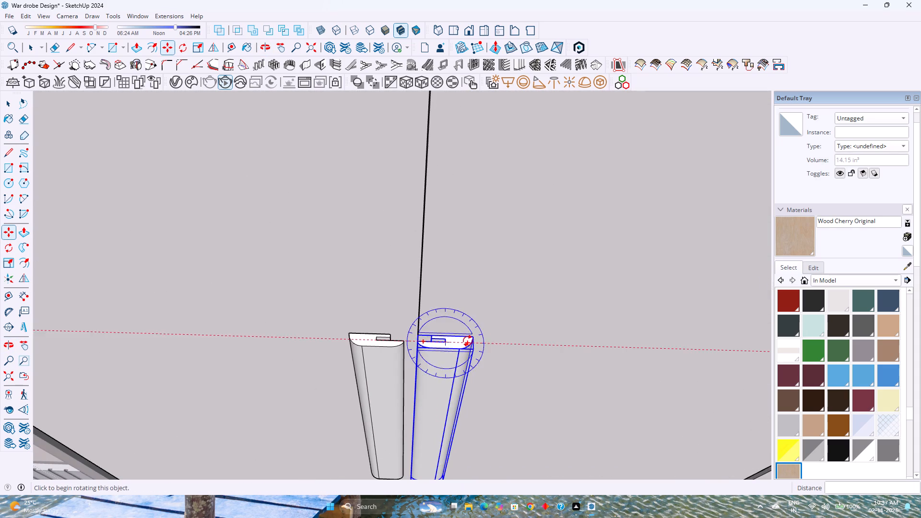
click(472, 338)
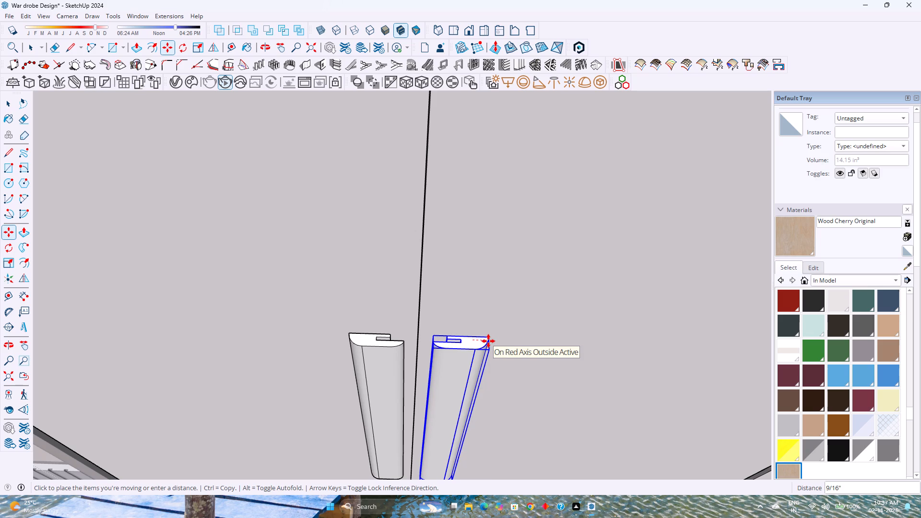
click(487, 341)
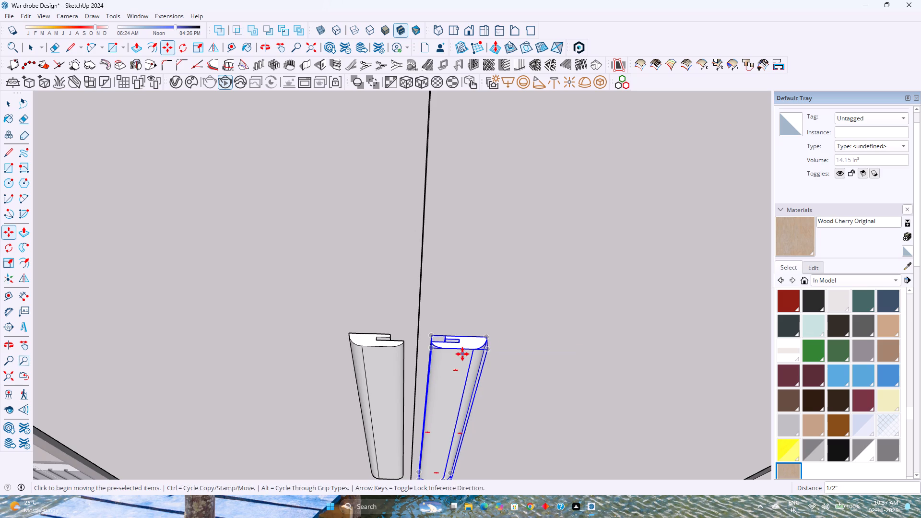
key(space)
key(Escape)
Open the wardrobe group for editing and select both handles of the double doors.
scroll(400, 364, down, 10)
middle_drag(412, 408, 438, 324)
scroll(438, 324, up, 1)
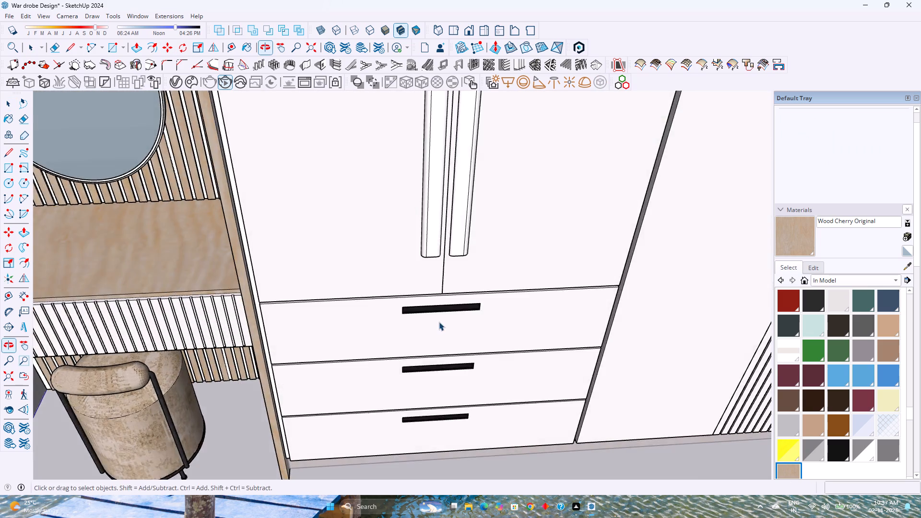
scroll(439, 322, down, 3)
shift+middle_drag(458, 296, 418, 438)
middle_drag(414, 415, 421, 363)
scroll(428, 347, down, 5)
shift+middle_drag(428, 347, 385, 439)
middle_drag(377, 429, 438, 348)
scroll(457, 328, up, 2)
click(454, 328)
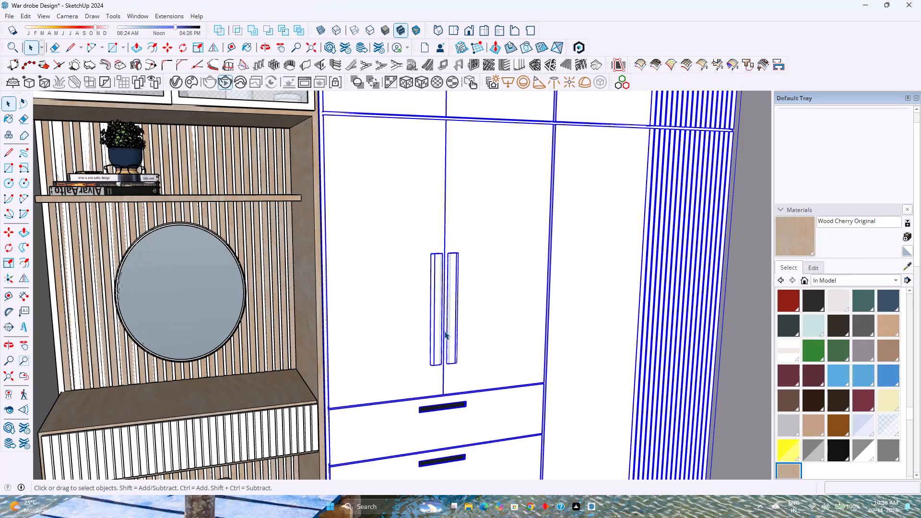
double_click(453, 328)
click(439, 331)
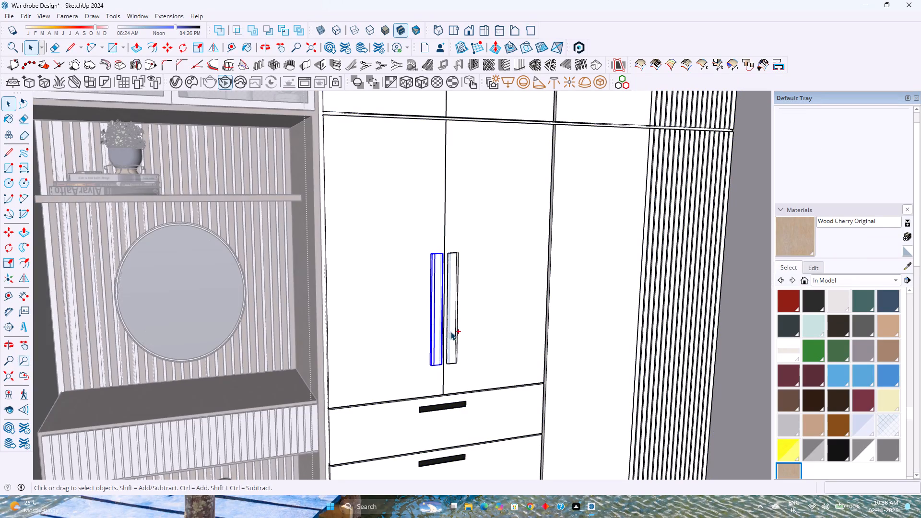
ctrl+click(450, 331)
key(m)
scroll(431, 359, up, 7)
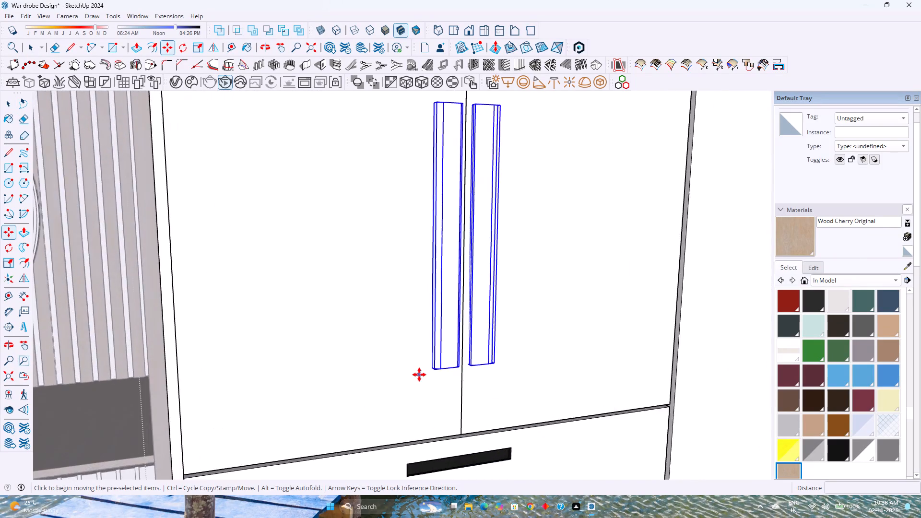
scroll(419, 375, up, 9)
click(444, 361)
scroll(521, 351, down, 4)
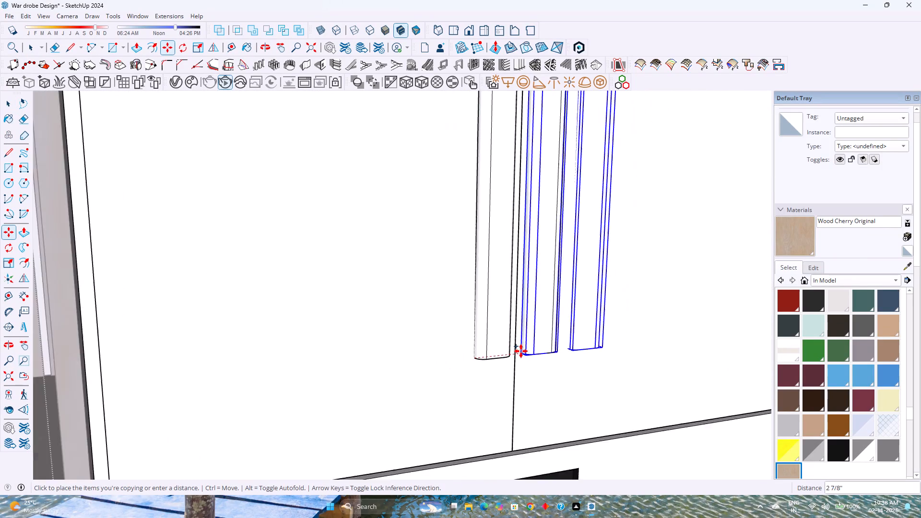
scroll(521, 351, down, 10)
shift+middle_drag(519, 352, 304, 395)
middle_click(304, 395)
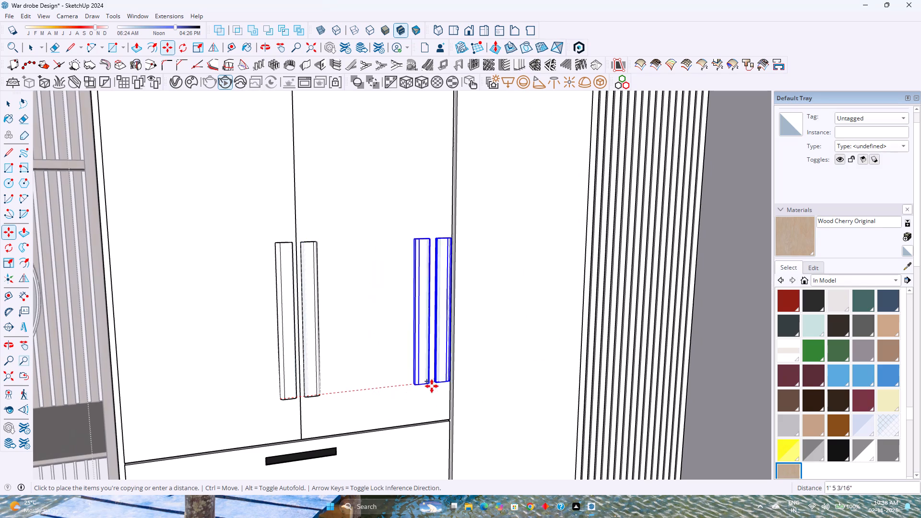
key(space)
Copy the selected handle pair about 3' 6" along the red axis, from the double doors to where the tall single door meets the fluted panel.
scroll(498, 370, down, 1)
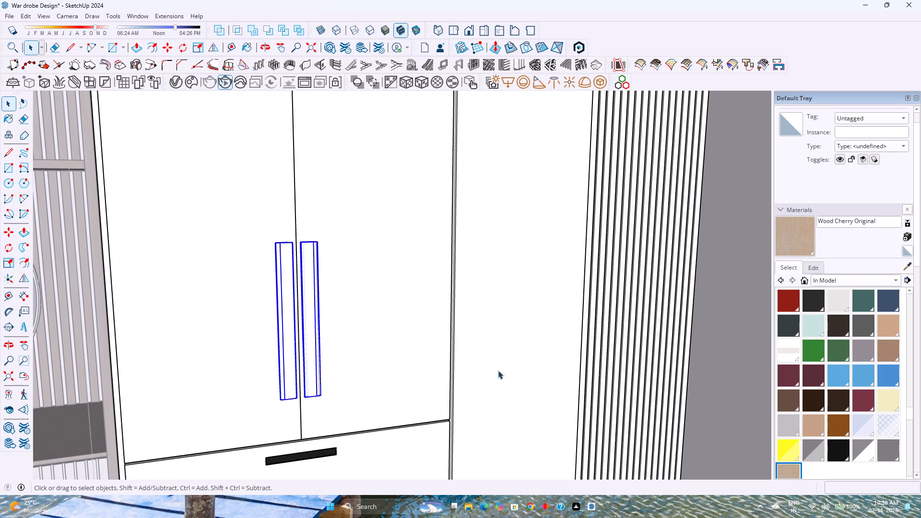
scroll(498, 370, down, 2)
scroll(373, 371, down, 9)
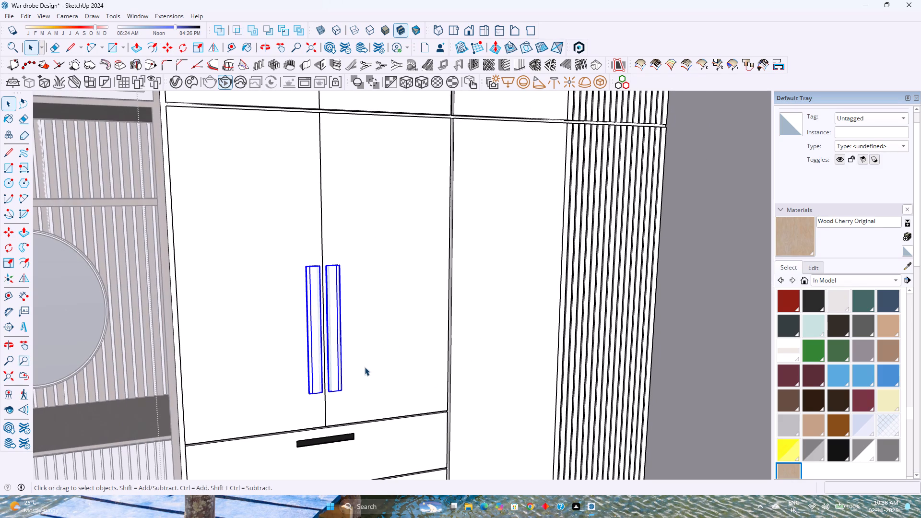
scroll(353, 369, down, 4)
shift+middle_drag(357, 365, 355, 408)
middle_drag(348, 378, 353, 441)
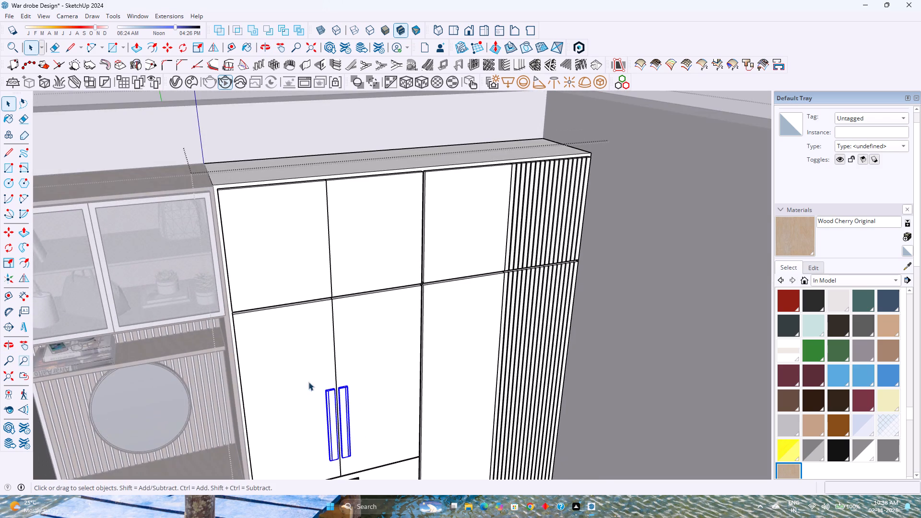
key(m)
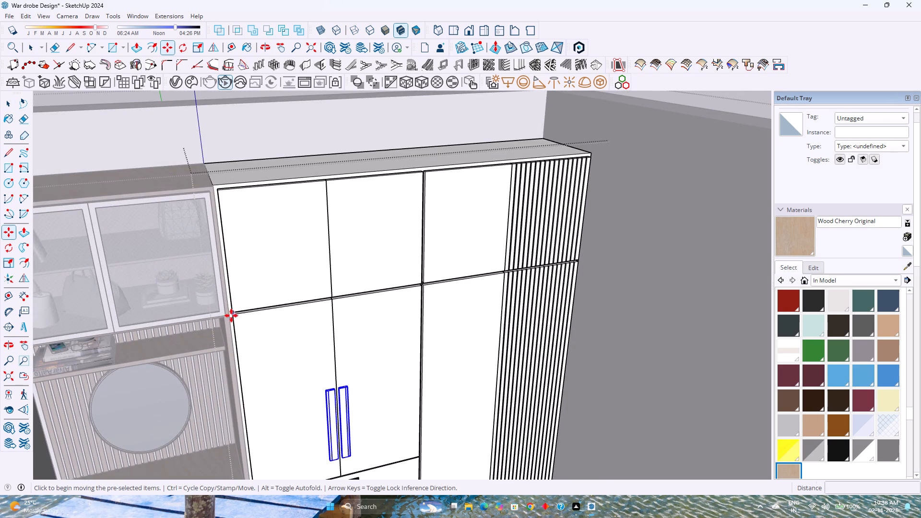
click(234, 316)
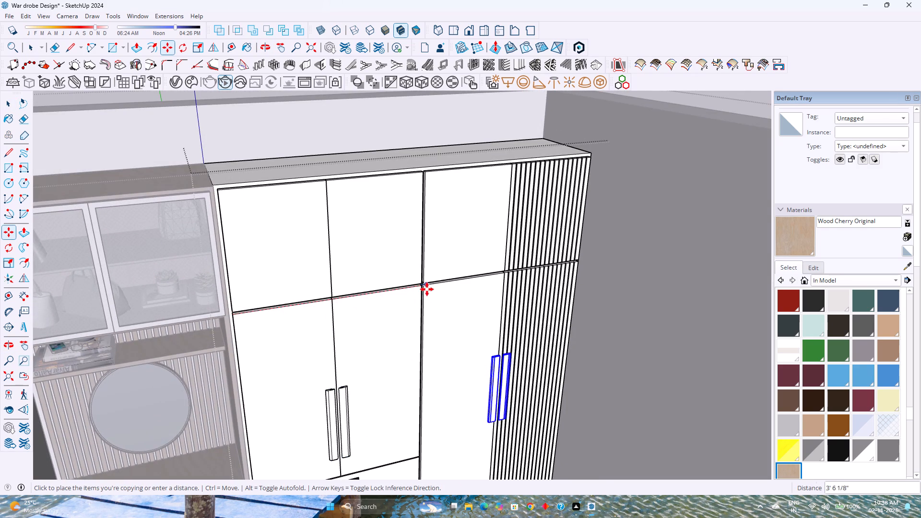
scroll(425, 288, up, 12)
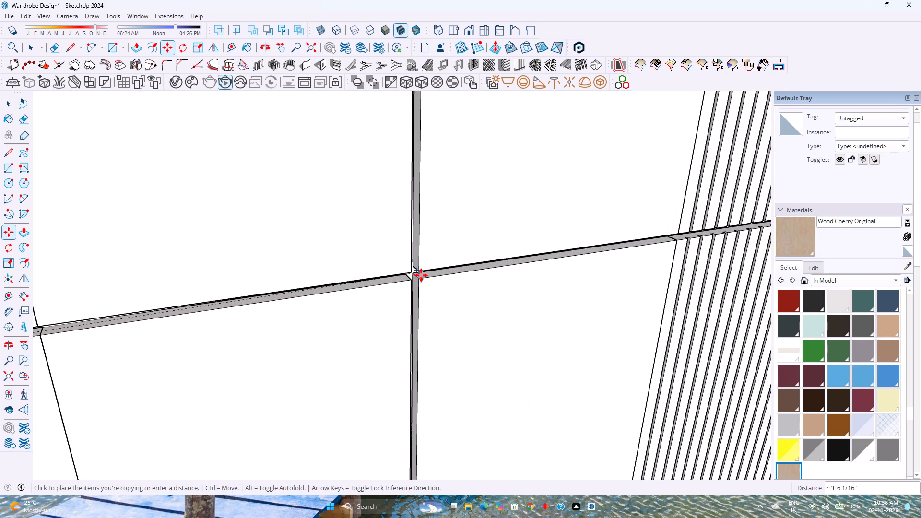
click(423, 278)
Stretch the copied handle pair downward from its bottom end to a blue-axis scale of 1.50, and exit the wardrobe group.
scroll(418, 285, down, 8)
middle_drag(481, 365, 407, 346)
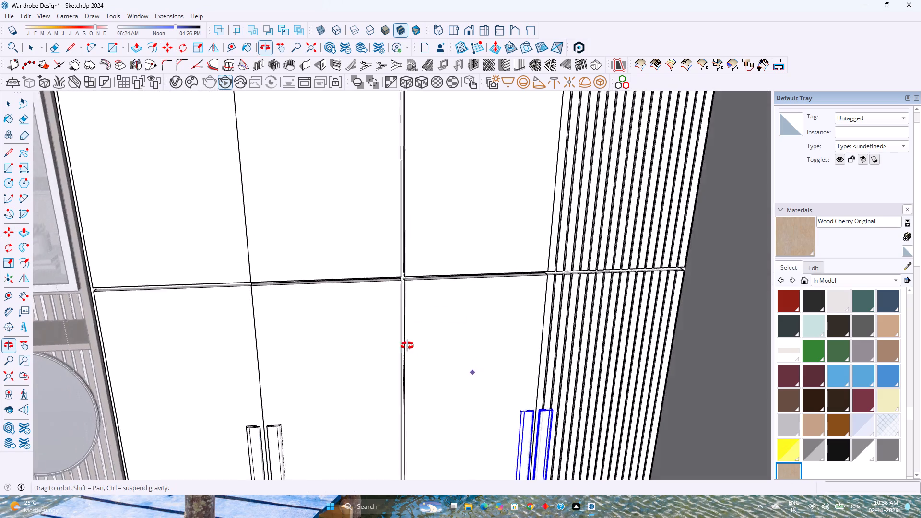
middle_drag(407, 346, 381, 334)
scroll(420, 340, down, 4)
shift+middle_drag(493, 388, 478, 297)
shift+middle_click(478, 293)
key(s)
middle_drag(438, 372, 438, 369)
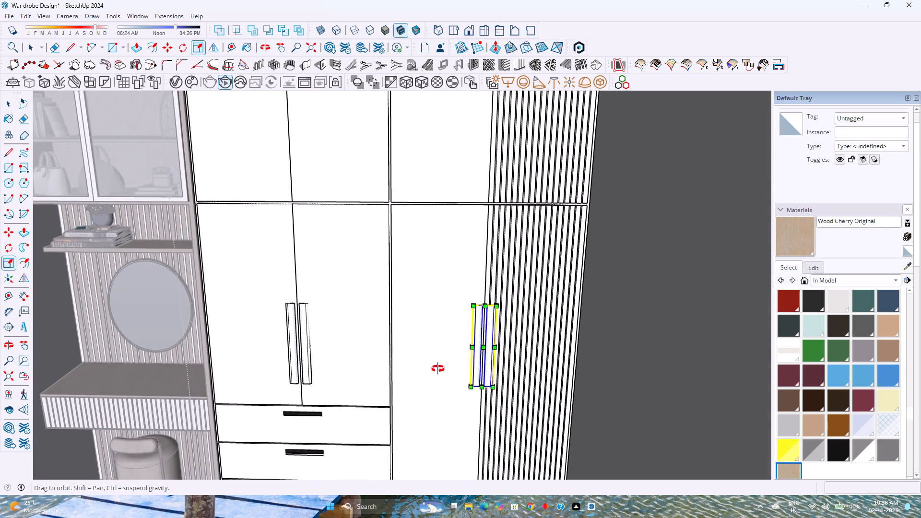
middle_drag(438, 369, 486, 295)
middle_click(487, 295)
middle_click(487, 295)
scroll(418, 333, up, 14)
middle_drag(441, 307, 442, 306)
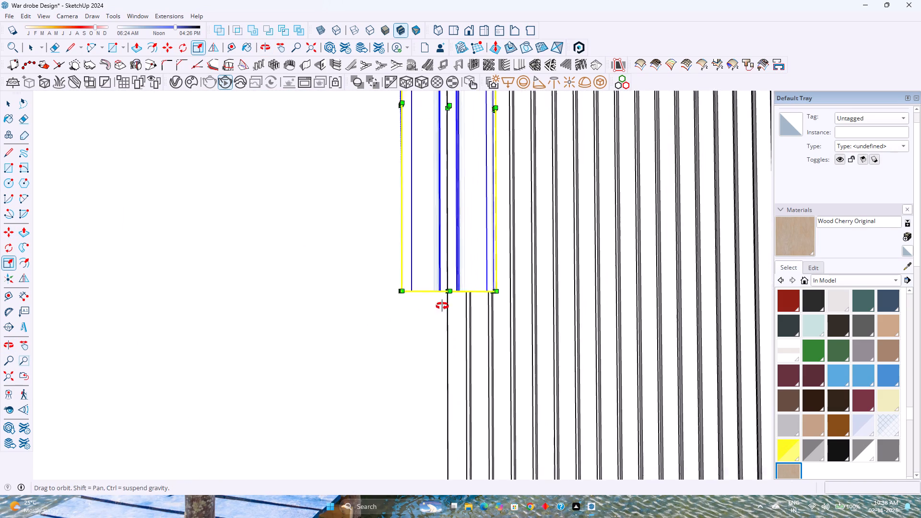
middle_drag(442, 306, 542, 265)
scroll(458, 300, up, 9)
click(430, 284)
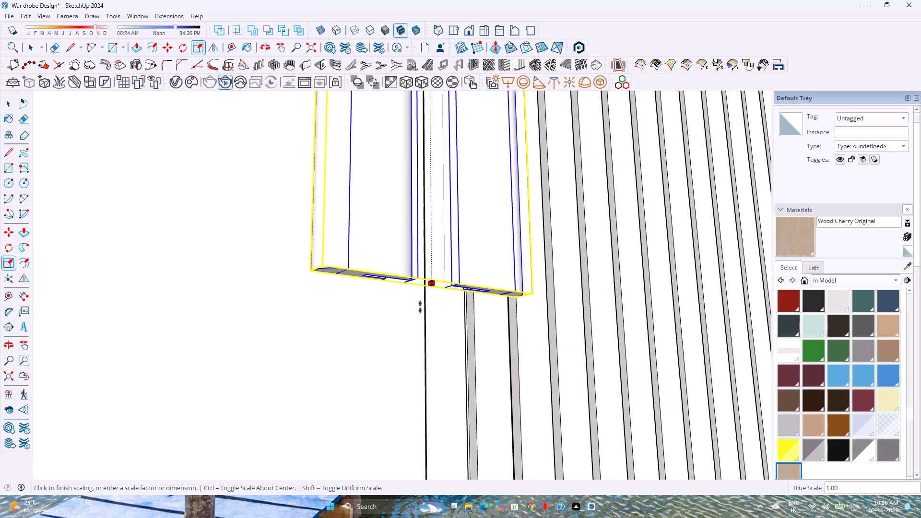
scroll(410, 333, down, 20)
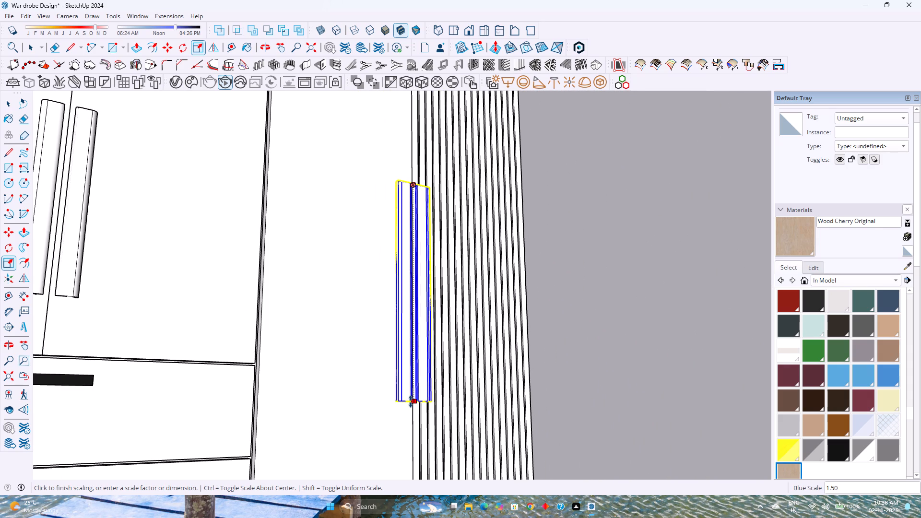
click(411, 401)
key(space)
key(Escape)
scroll(399, 396, down, 10)
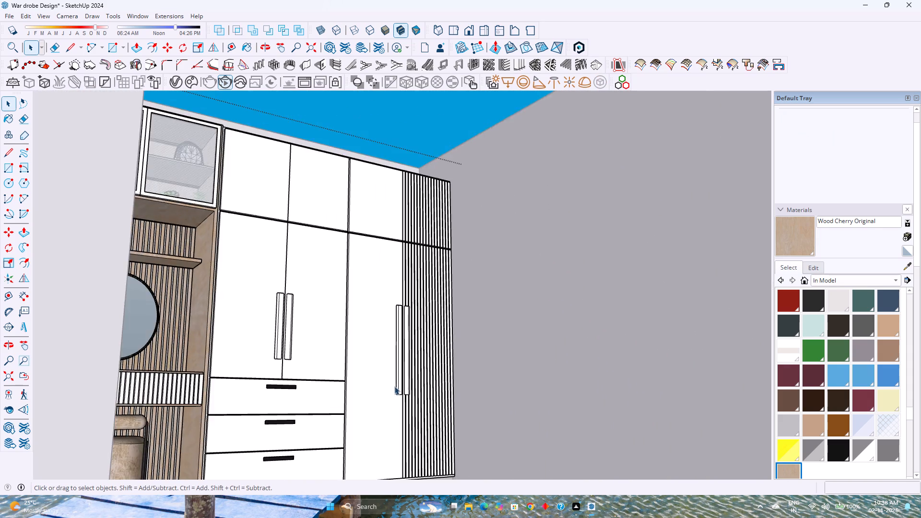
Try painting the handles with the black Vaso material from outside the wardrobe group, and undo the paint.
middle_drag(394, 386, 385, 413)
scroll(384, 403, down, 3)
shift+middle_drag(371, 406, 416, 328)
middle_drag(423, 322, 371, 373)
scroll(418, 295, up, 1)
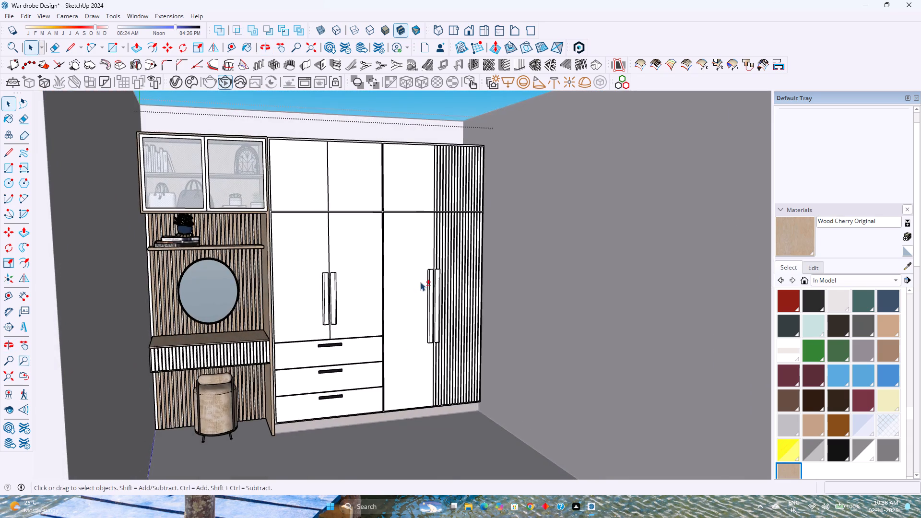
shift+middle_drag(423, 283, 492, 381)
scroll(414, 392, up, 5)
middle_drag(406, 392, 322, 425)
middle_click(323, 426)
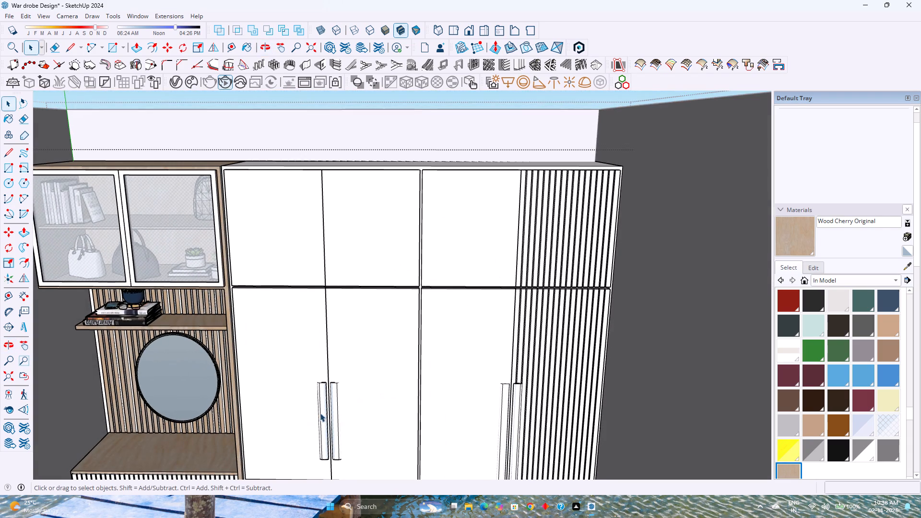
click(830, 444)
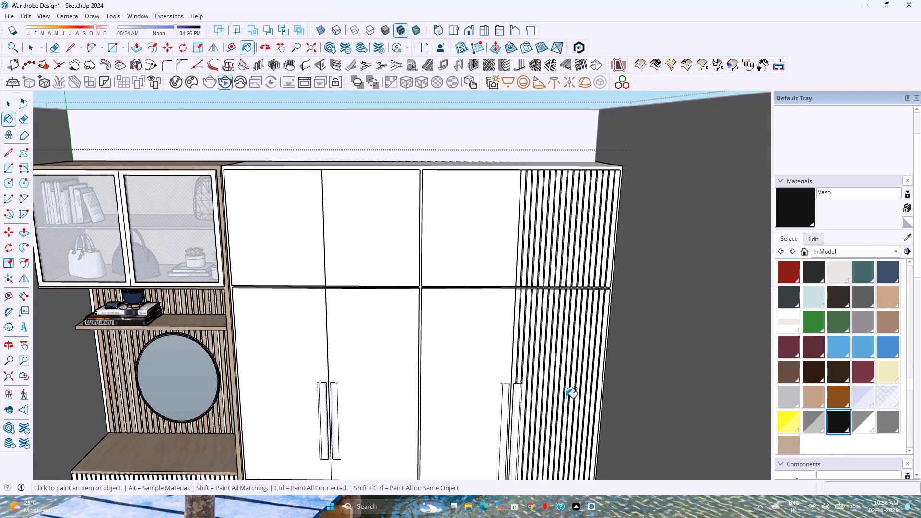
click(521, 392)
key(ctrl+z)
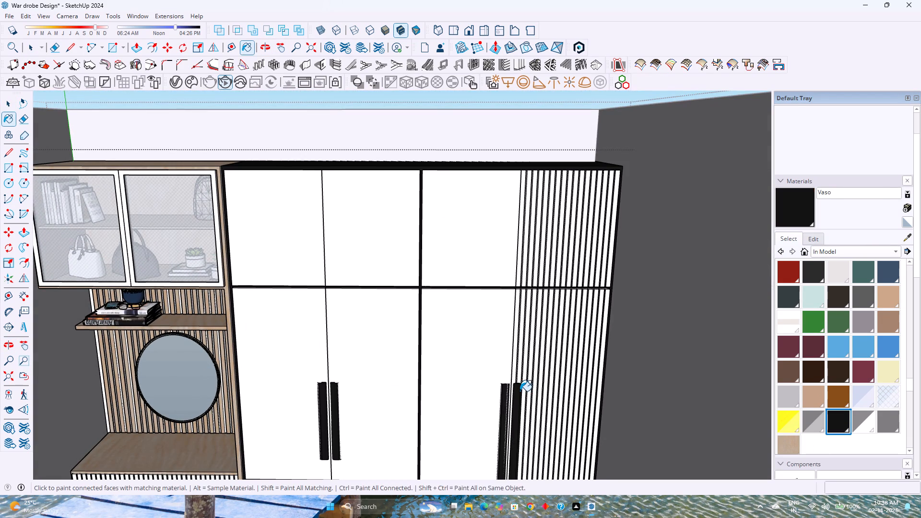
Paint all four tall-door handles individually with the black Vaso material inside the wardrobe group, and exit the group.
key(space)
double_click(519, 392)
scroll(518, 392, up, 3)
click(518, 392)
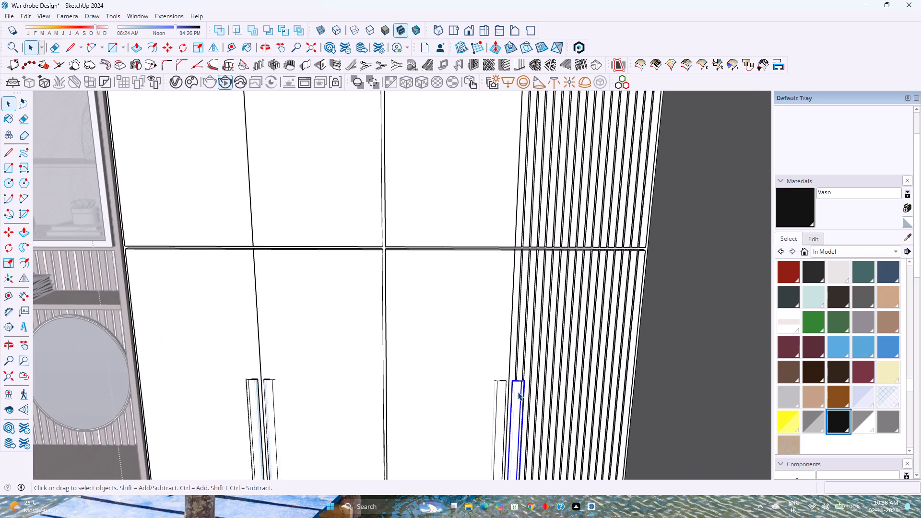
click(789, 210)
click(515, 392)
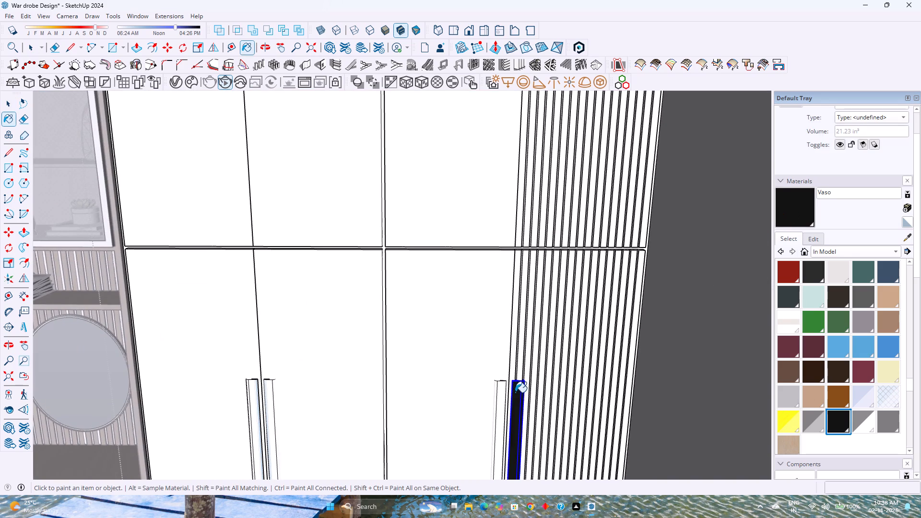
click(501, 391)
click(271, 387)
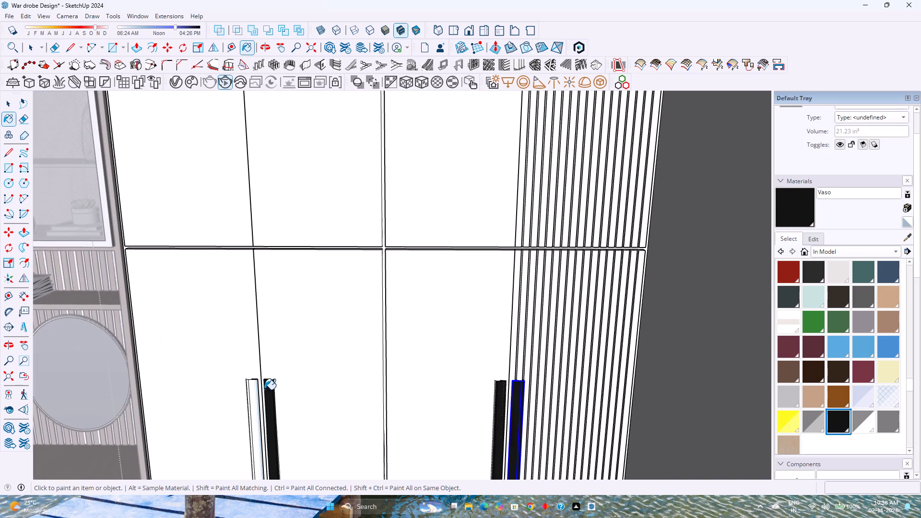
click(256, 391)
scroll(253, 393, up, 6)
key(space)
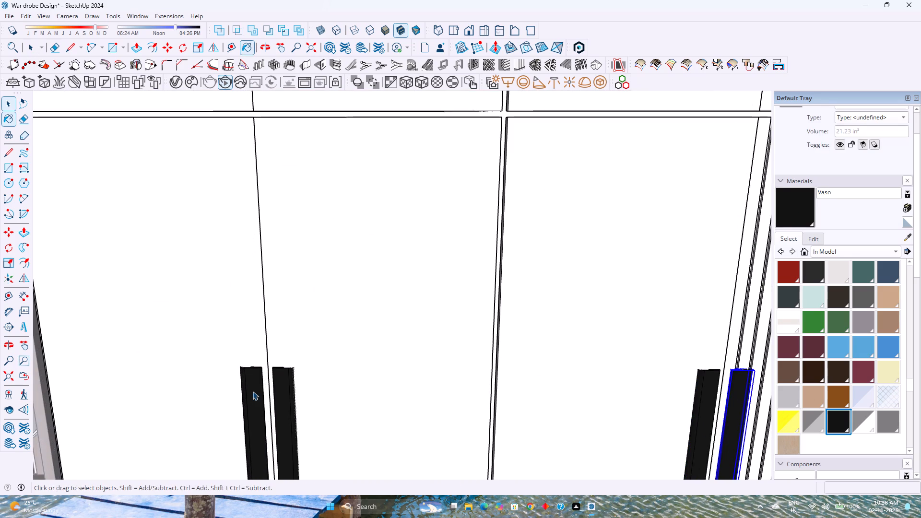
middle_drag(283, 366, 309, 450)
scroll(314, 429, down, 2)
key(Escape)
scroll(327, 411, down, 10)
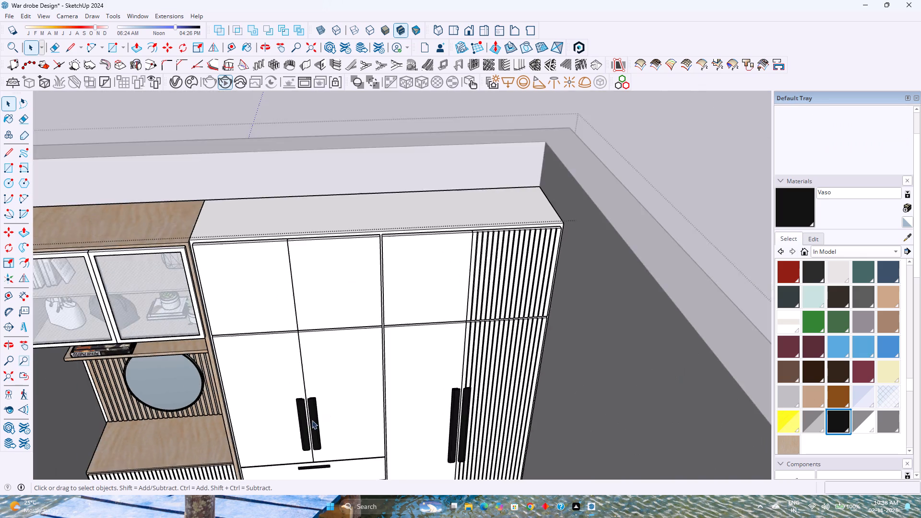
Clear any selection with the whole room in view and save the wardrobe model.
middle_drag(310, 420, 364, 308)
middle_click(365, 306)
scroll(374, 298, down, 8)
middle_drag(391, 311, 396, 302)
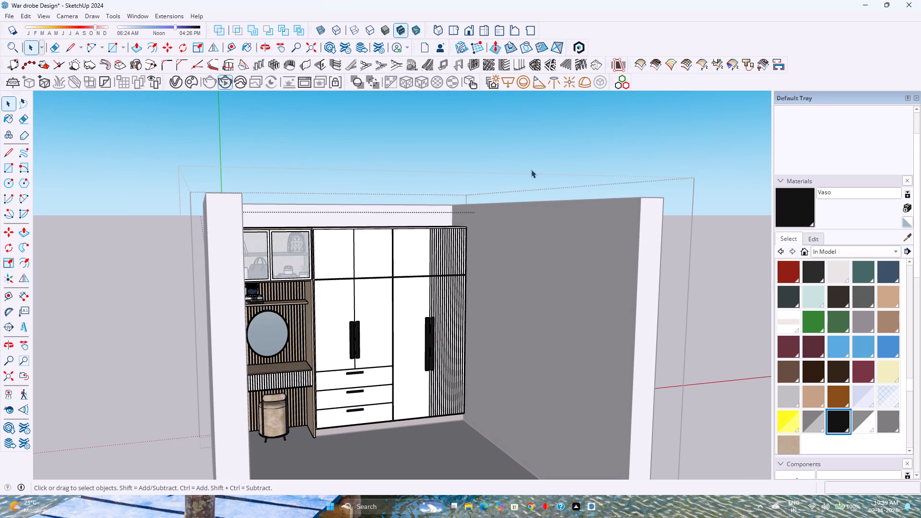
click(531, 169)
key(ctrl+s)
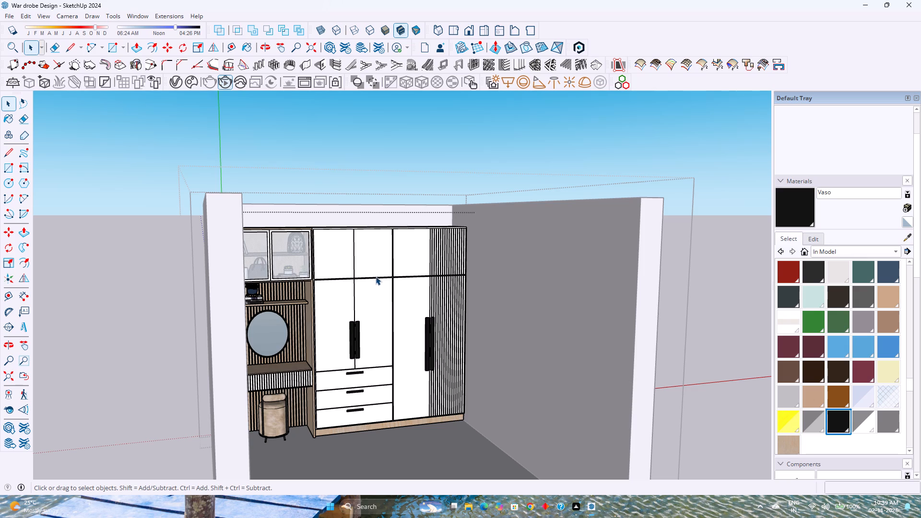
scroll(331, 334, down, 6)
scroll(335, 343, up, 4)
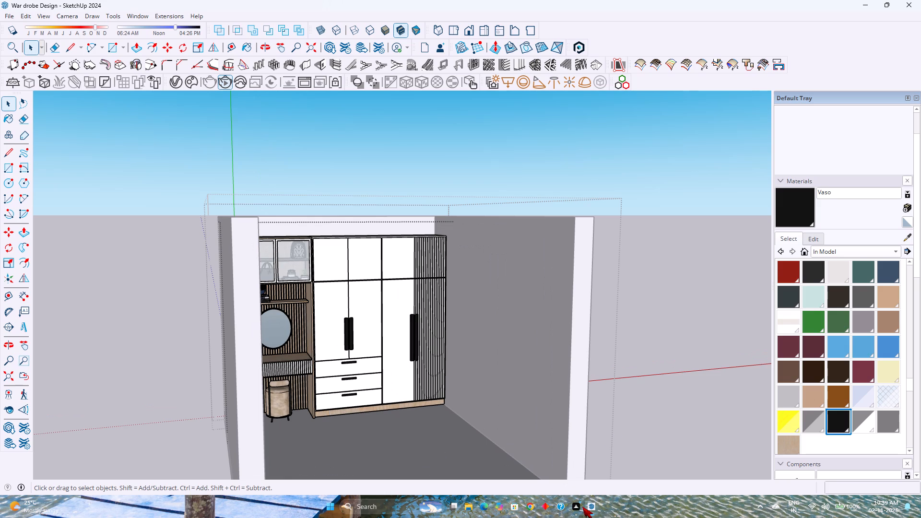
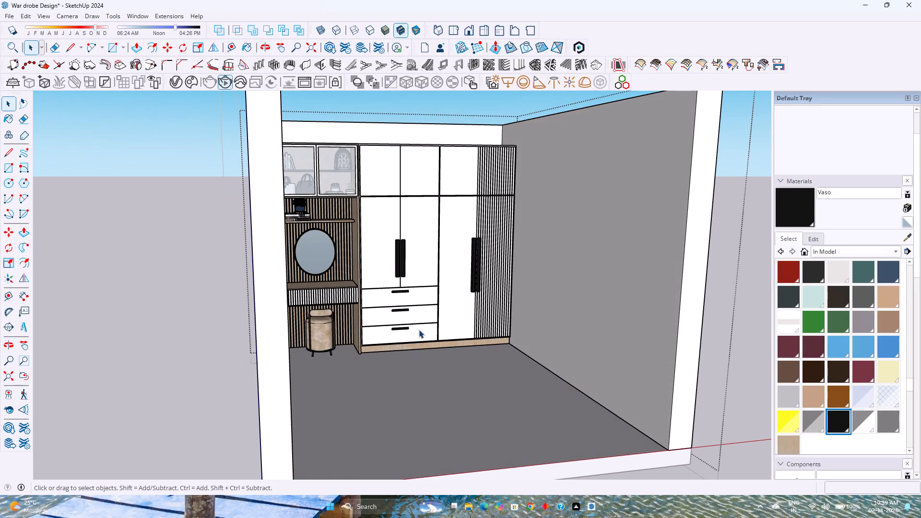
Paint the frames of the two glass display cabinet doors above the dressing mirror with Wood Veneer 01 from the Wood materials.
scroll(415, 324, down, 3)
middle_drag(417, 326, 435, 415)
scroll(414, 350, up, 3)
scroll(413, 349, down, 1)
middle_drag(412, 349, 355, 376)
scroll(355, 317, up, 18)
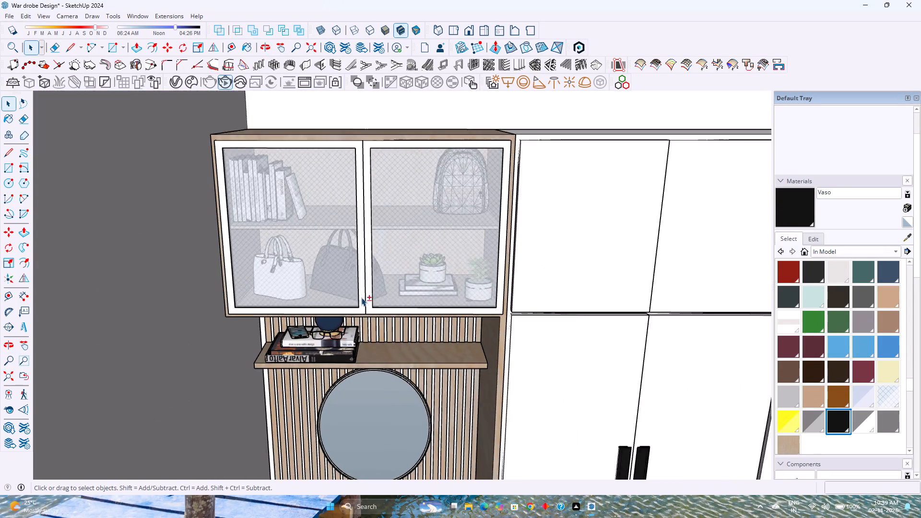
scroll(361, 297, up, 3)
shift+middle_drag(361, 298, 310, 387)
shift+middle_click(310, 387)
double_click(314, 363)
double_click(314, 362)
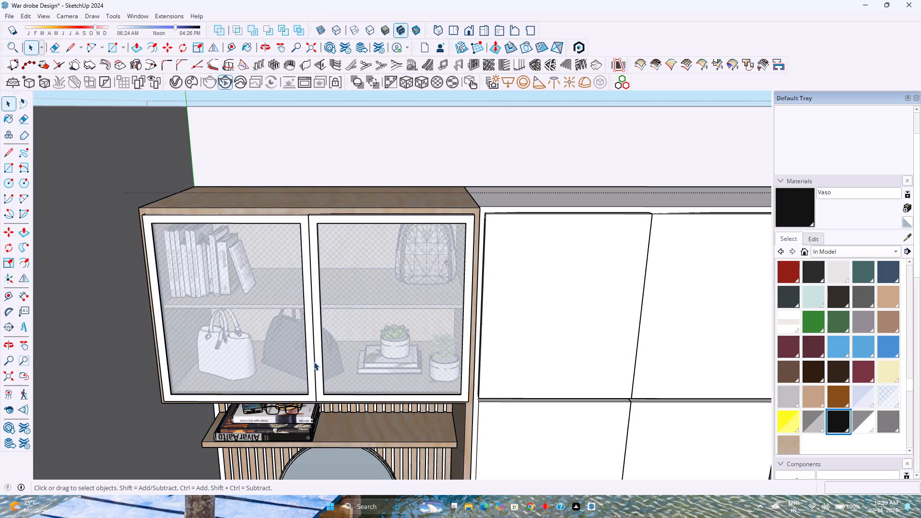
click(314, 362)
double_click(314, 362)
scroll(315, 360, up, 3)
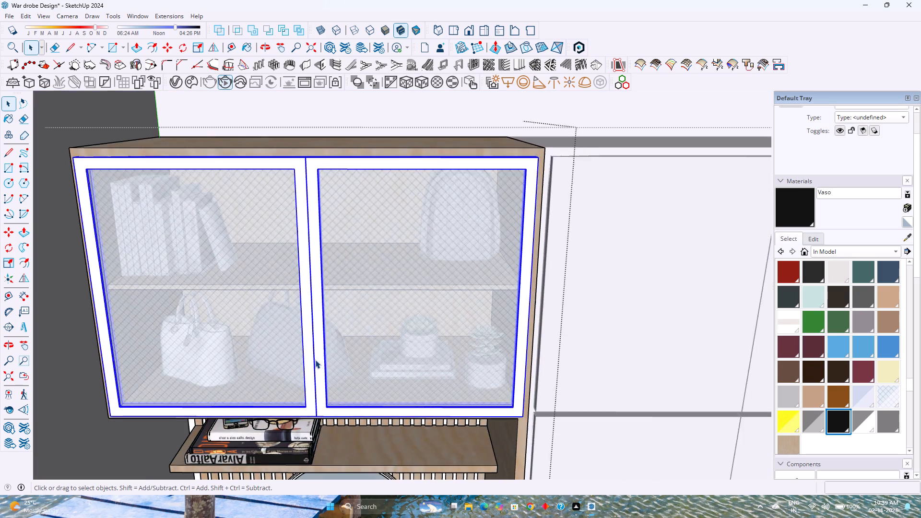
middle_drag(315, 362, 293, 416)
middle_click(293, 416)
click(815, 240)
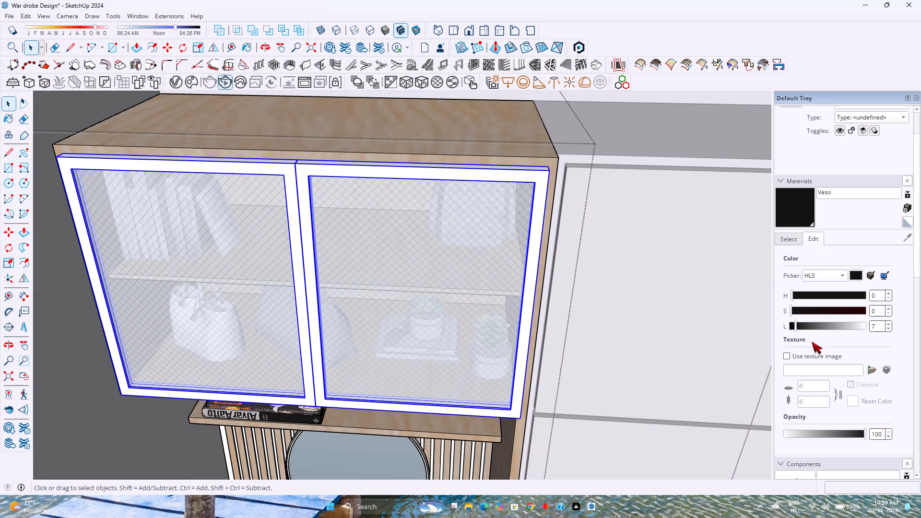
click(787, 238)
click(815, 256)
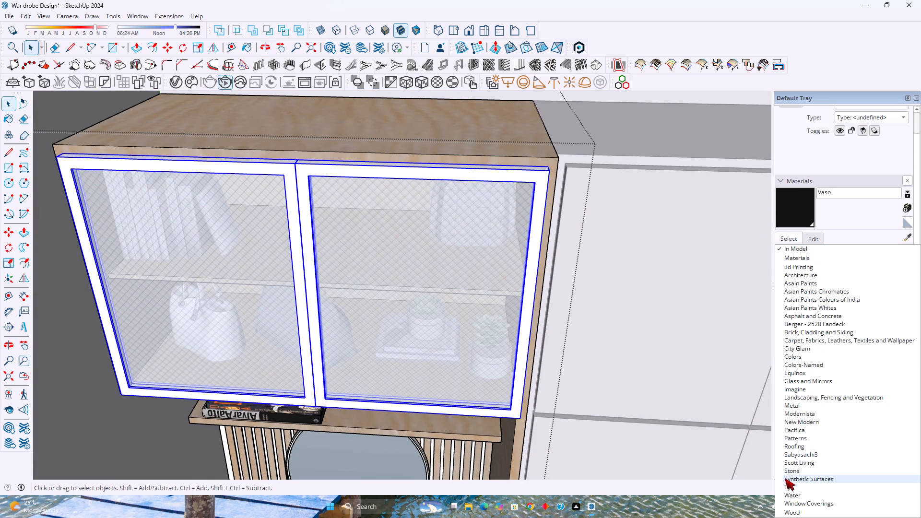
click(797, 512)
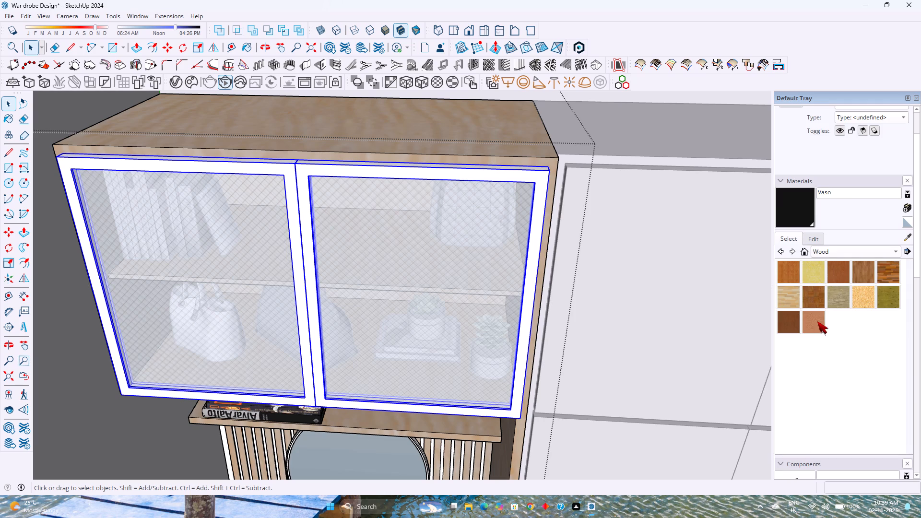
click(793, 324)
click(543, 186)
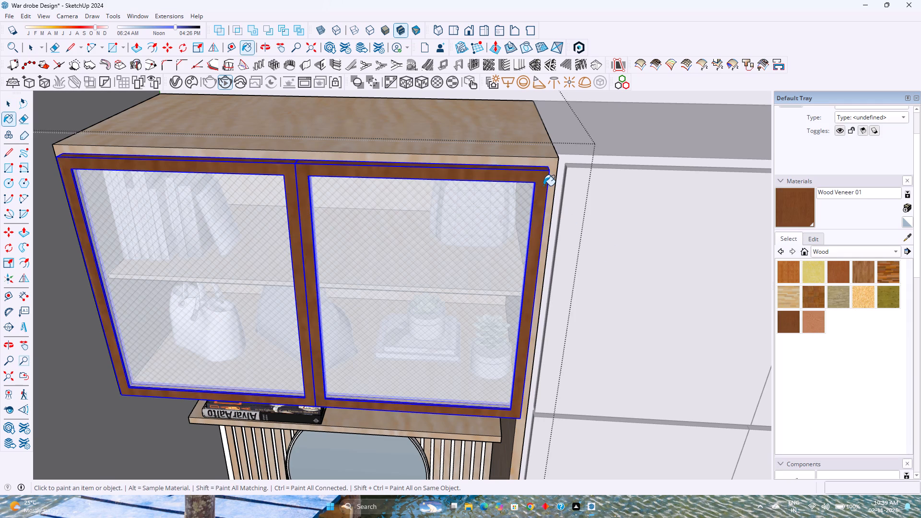
Darken the Wood Veneer 01 colour to saturation 31 and lightness 21, reapply it to the glass door frames, and exit the group.
scroll(541, 188, up, 3)
click(815, 240)
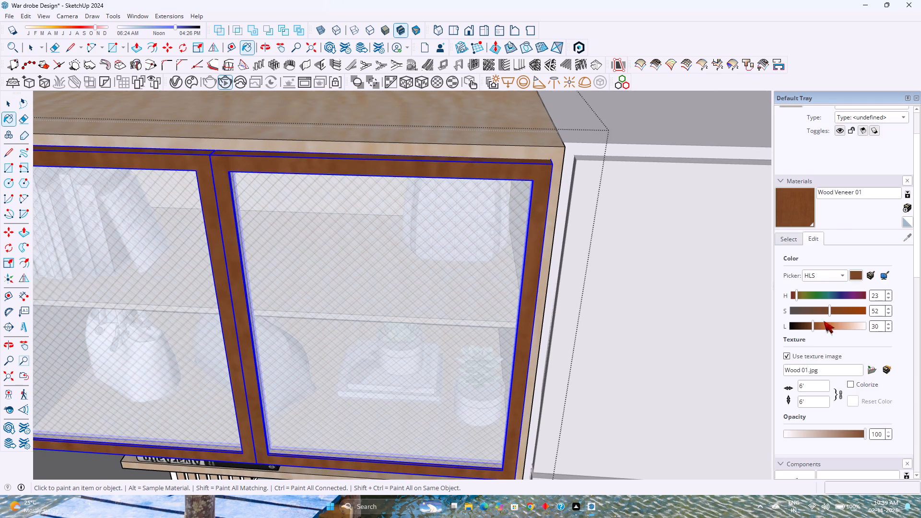
drag(812, 323, 804, 329)
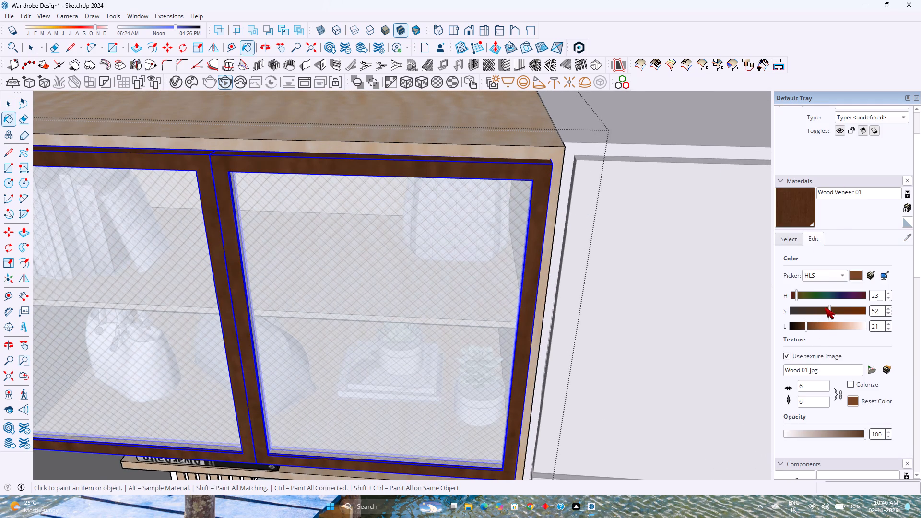
scroll(825, 310, up, 1)
scroll(825, 310, down, 3)
scroll(825, 310, up, 2)
scroll(825, 310, down, 8)
scroll(823, 310, up, 1)
scroll(809, 323, down, 2)
scroll(809, 323, up, 1)
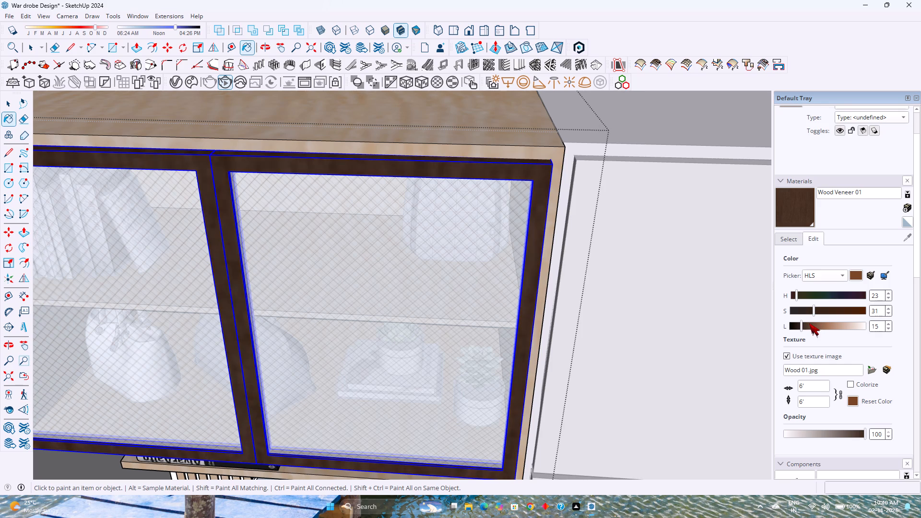
scroll(809, 323, up, 1)
click(541, 179)
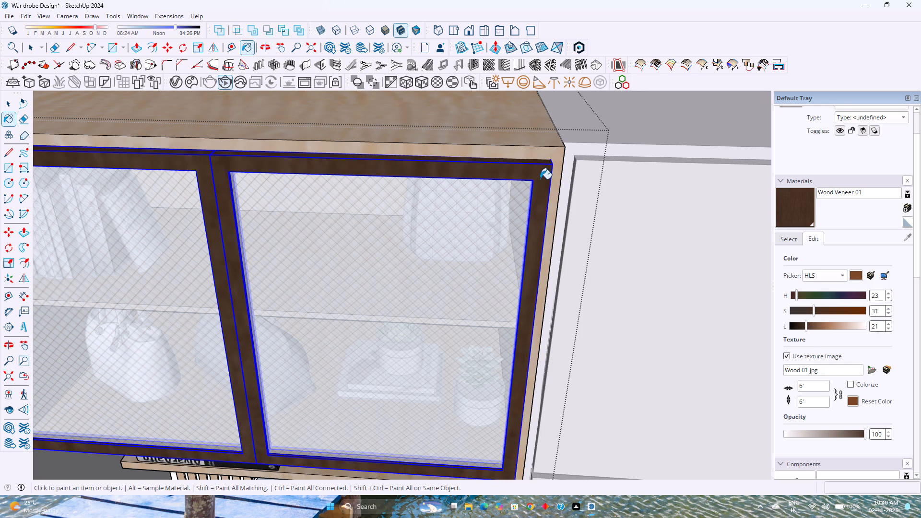
key(space)
key(Escape)
Save the wardrobe model.
scroll(528, 225, down, 19)
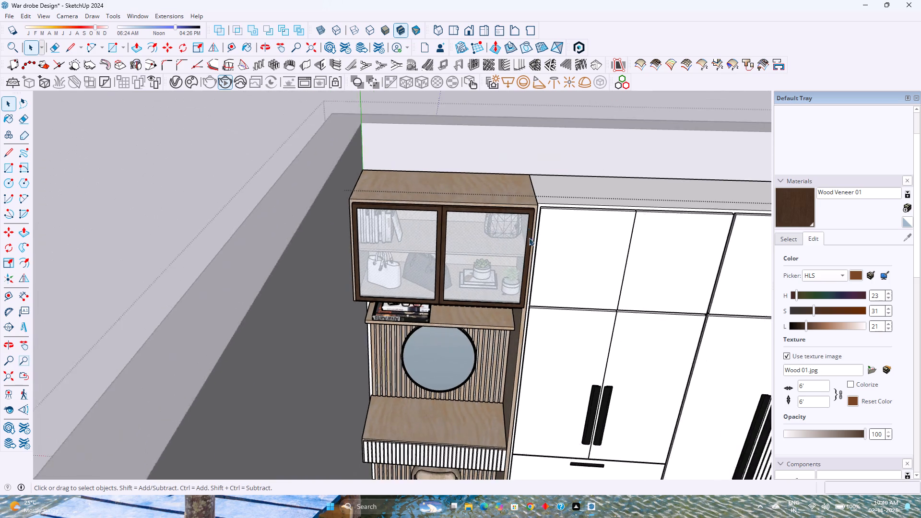
shift+middle_drag(528, 250, 493, 273)
middle_drag(463, 294, 491, 233)
scroll(501, 224, down, 8)
shift+middle_drag(570, 291, 470, 239)
shift+middle_click(470, 239)
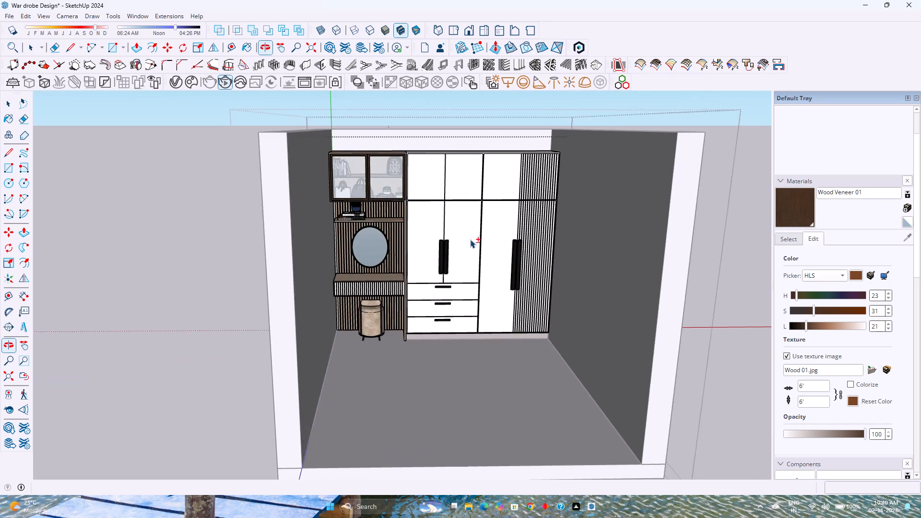
middle_drag(452, 249, 486, 227)
middle_click(486, 227)
key(ctrl+s)
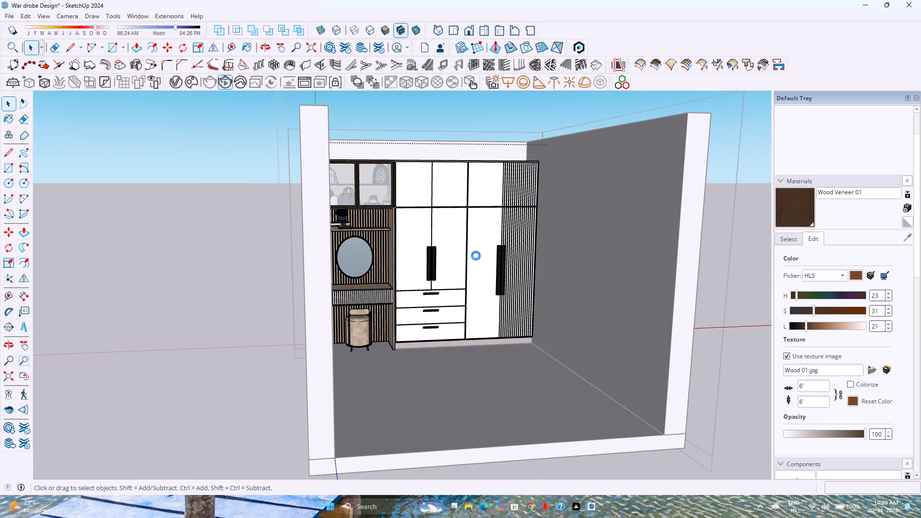
Open the walls group and push the front end face of the wall beside the fluted wardrobe panel back by 3'.
middle_drag(457, 279, 374, 276)
middle_click(374, 276)
scroll(380, 274, down, 5)
middle_drag(407, 267, 430, 341)
middle_click(430, 341)
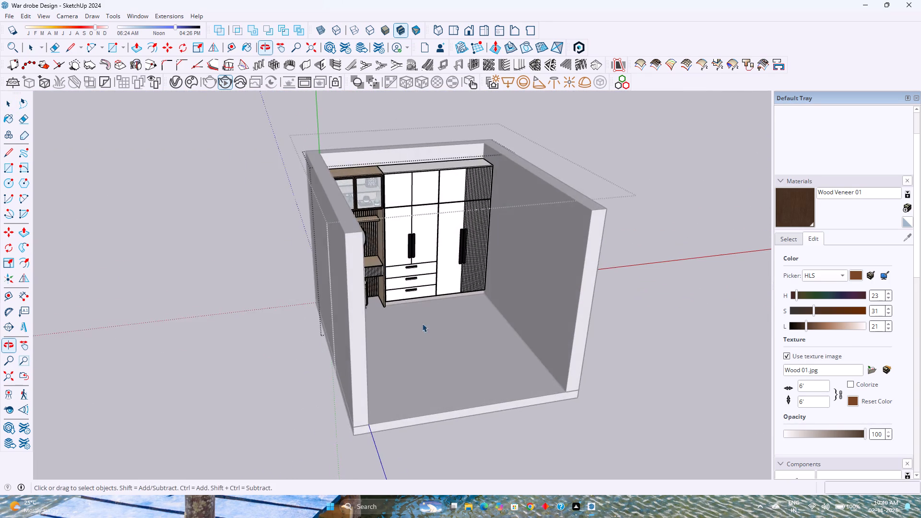
scroll(422, 320, down, 1)
middle_drag(424, 318, 463, 432)
middle_click(463, 432)
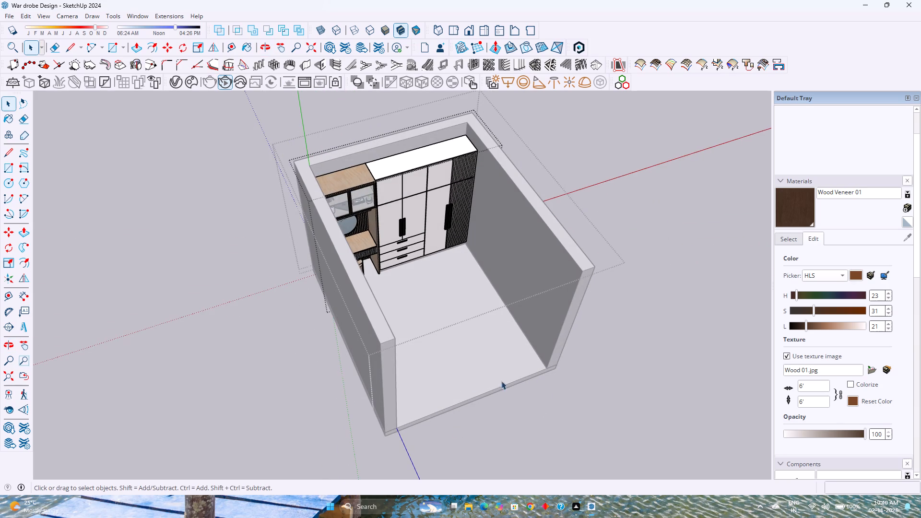
click(559, 392)
double_click(564, 409)
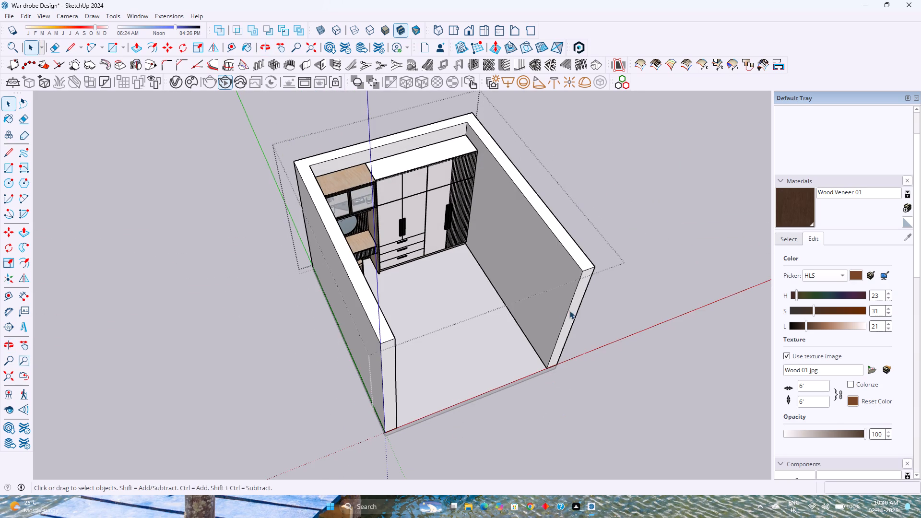
click(577, 303)
scroll(574, 302, up, 3)
key(l)
click(574, 302)
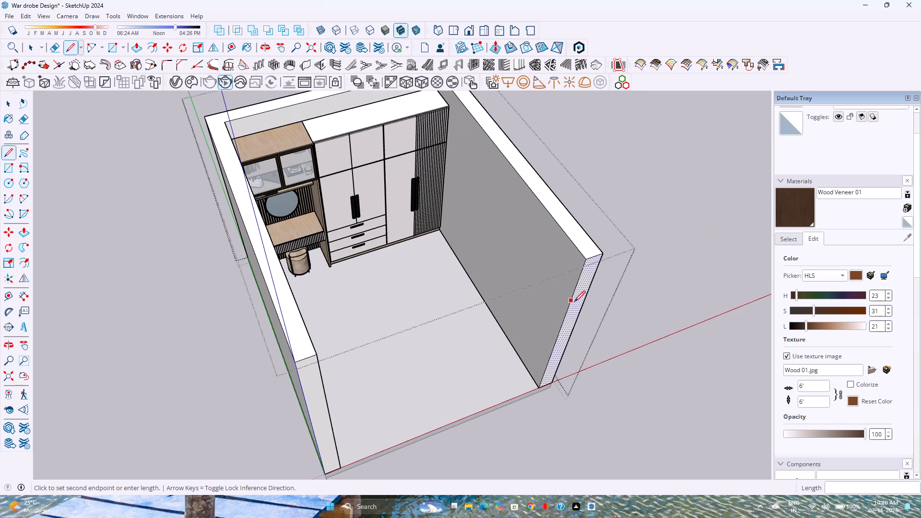
key(p)
click(582, 304)
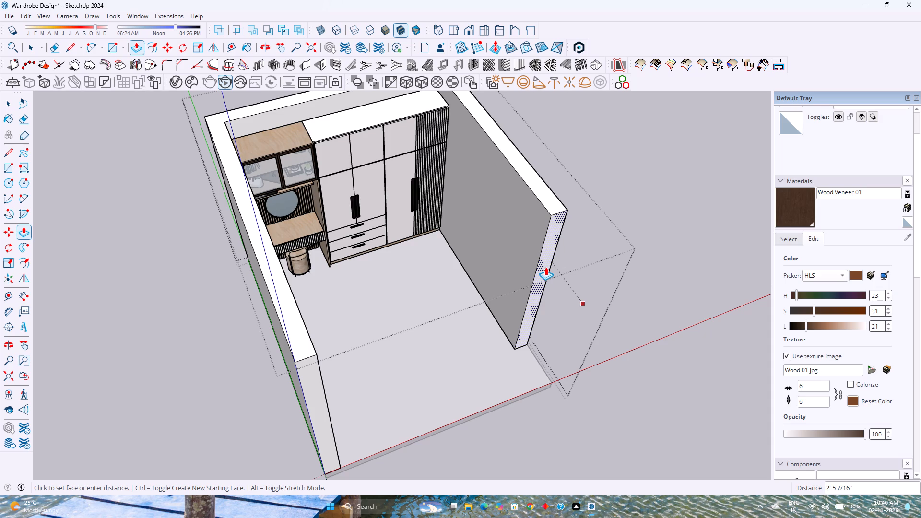
text(3')
key(Return)
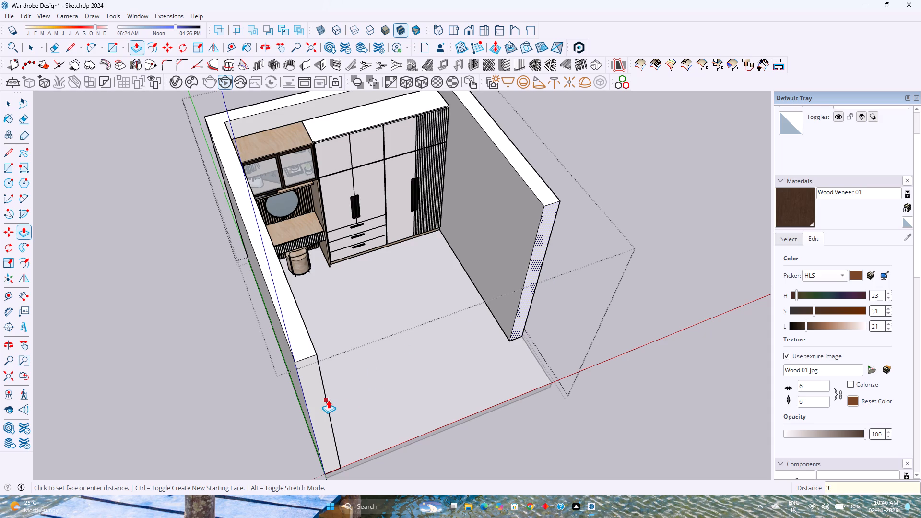
Push the front end of the dressing-side wall back by the same 3' distance and exit the walls group.
key(Escape)
double_click(322, 399)
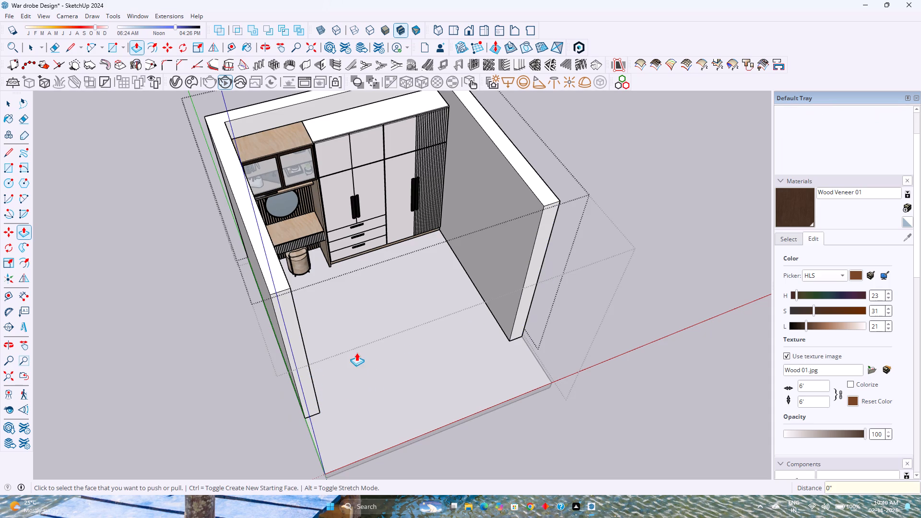
middle_drag(444, 355, 391, 325)
scroll(391, 325, down, 4)
key(Escape)
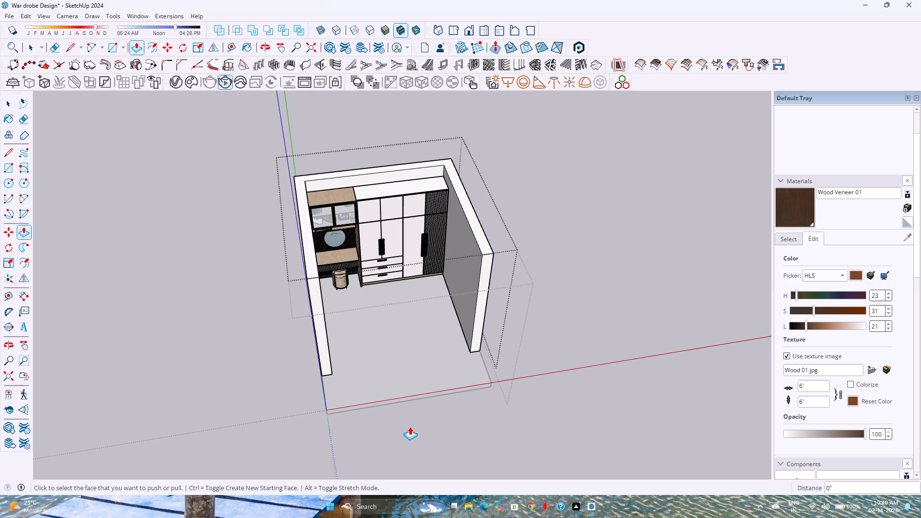
click(410, 426)
key(space)
key(Escape)
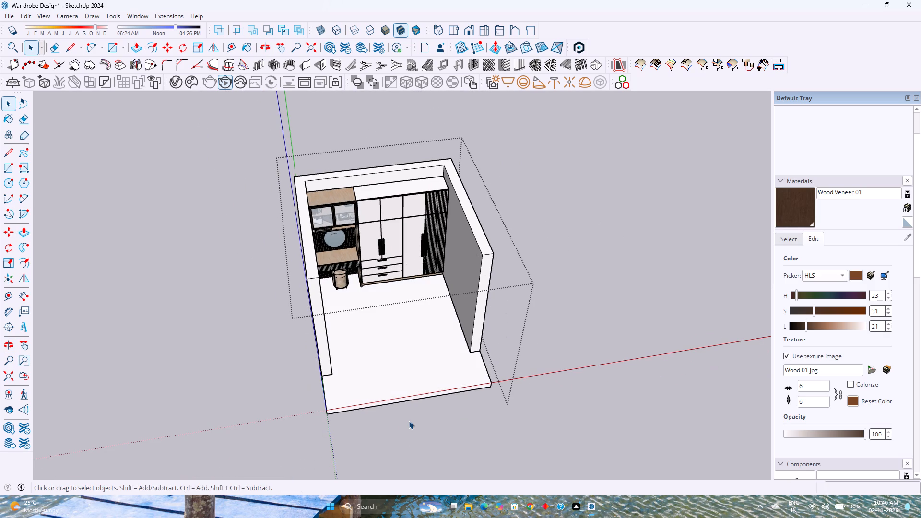
Open the floor slab group, push its front edge face back by the same 3' distance, and exit the group.
middle_drag(398, 402, 376, 336)
middle_click(378, 334)
middle_drag(305, 442, 422, 352)
middle_click(425, 351)
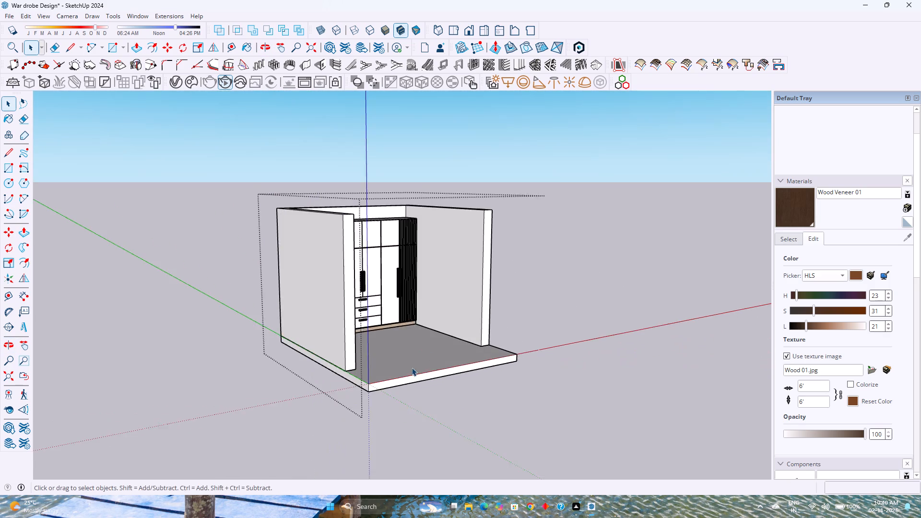
scroll(412, 367, up, 3)
double_click(409, 388)
scroll(408, 387, up, 4)
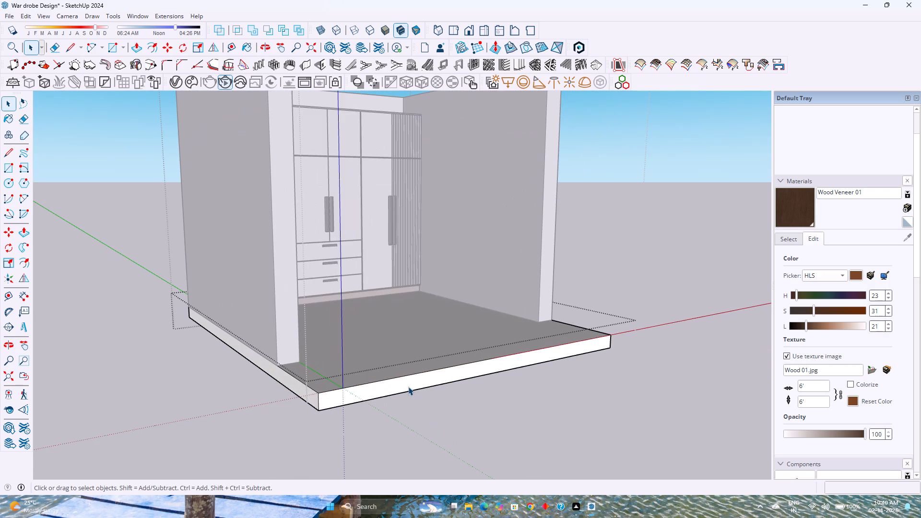
key(p)
double_click(407, 385)
middle_drag(405, 385, 364, 415)
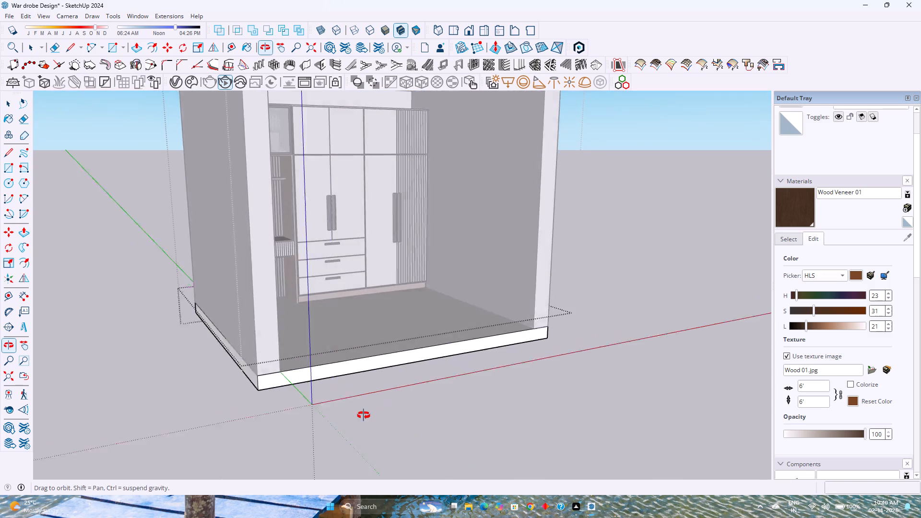
middle_drag(364, 415, 302, 412)
middle_click(302, 412)
key(space)
key(Escape)
scroll(354, 387, down, 2)
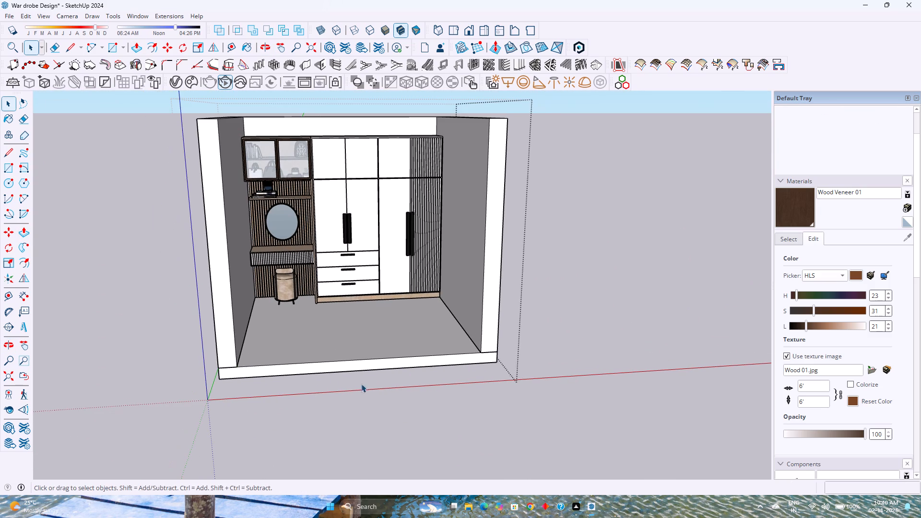
Open the floor slab group, select its connected faces, and bring up the Tile material collection.
shift+middle_drag(460, 340, 529, 421)
scroll(526, 357, down, 2)
middle_drag(526, 358, 431, 437)
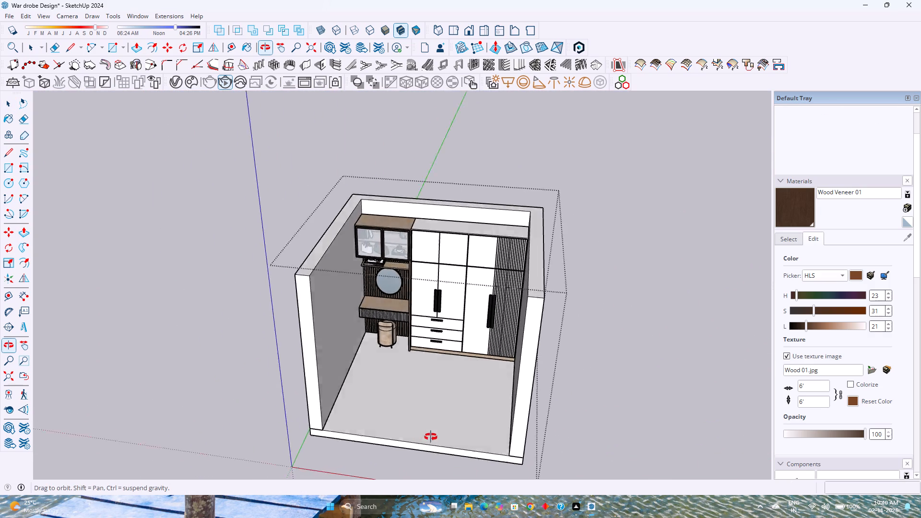
middle_drag(431, 437, 504, 356)
scroll(496, 354, up, 3)
double_click(419, 412)
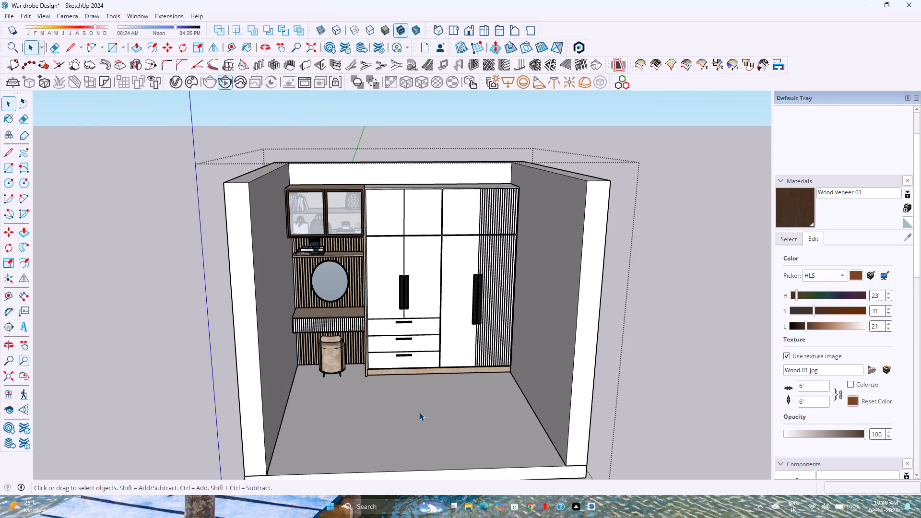
click(419, 412)
click(789, 237)
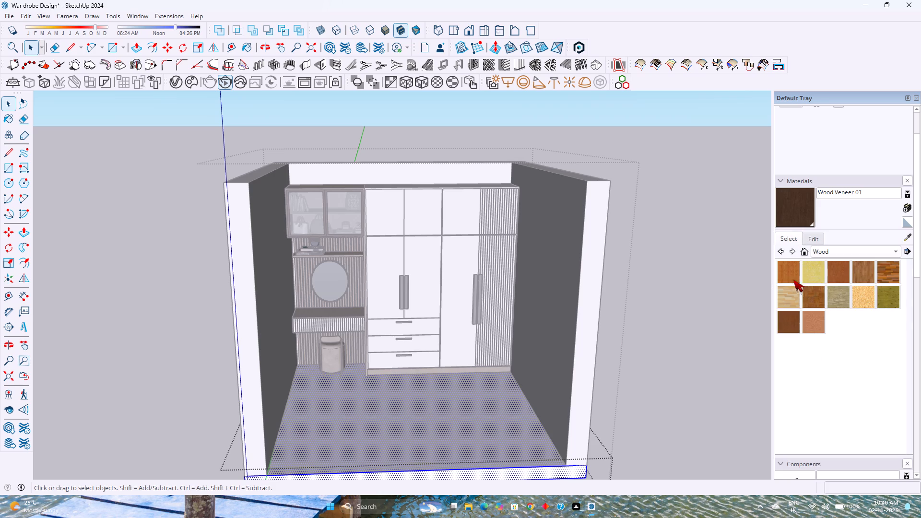
click(825, 253)
click(799, 248)
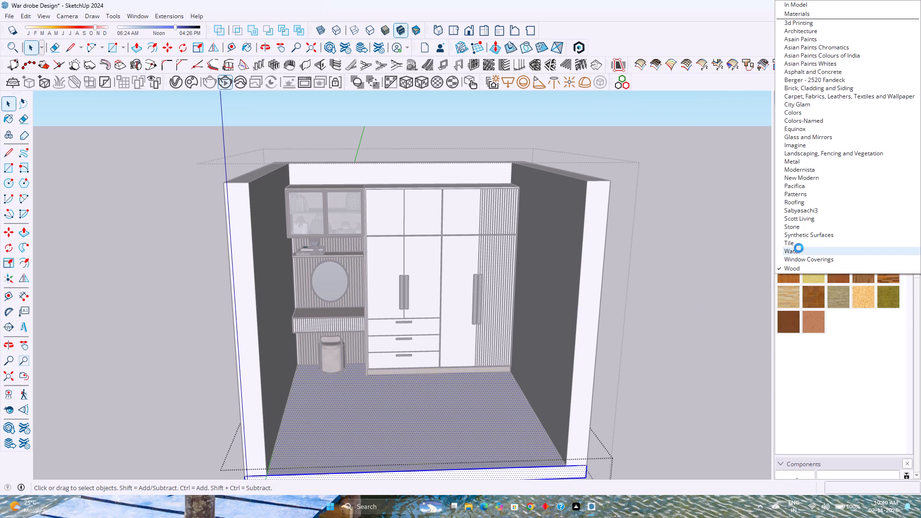
click(823, 252)
click(799, 245)
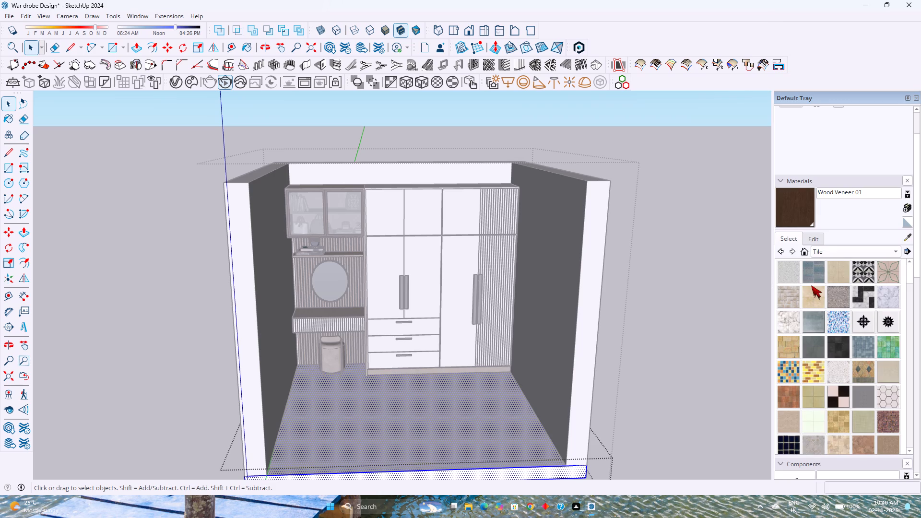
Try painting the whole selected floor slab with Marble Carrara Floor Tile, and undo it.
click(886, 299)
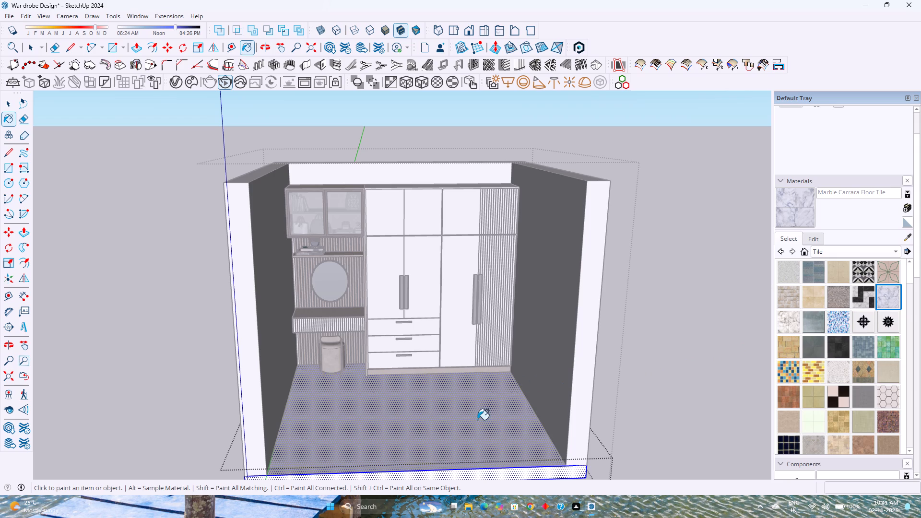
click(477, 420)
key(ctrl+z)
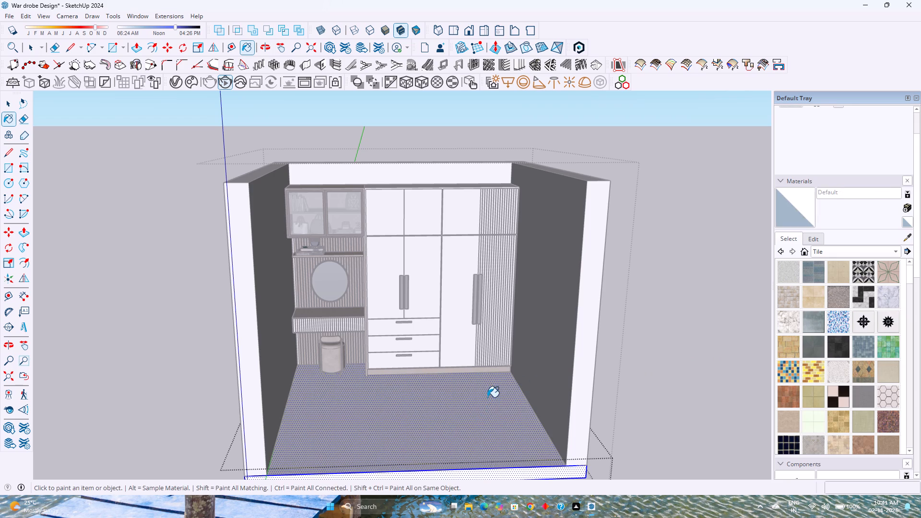
Select only the floor slab's top face and paint it with Marble Carrara Floor Tile.
key(space)
click(487, 395)
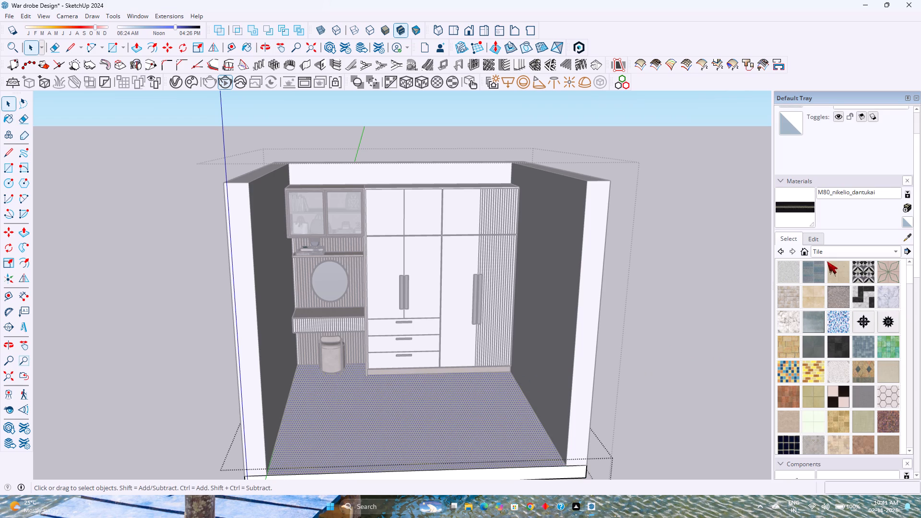
click(895, 298)
click(483, 400)
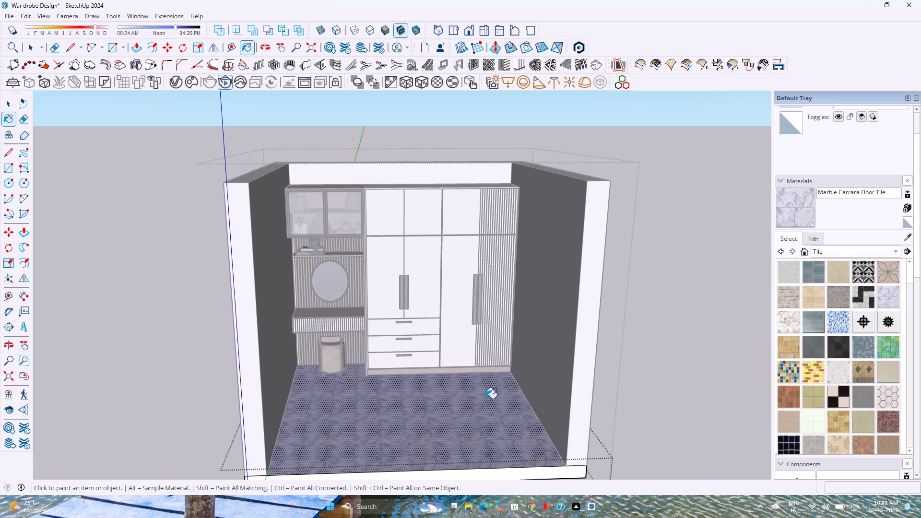
Unlock the Marble Carrara Floor Tile texture's proportions, set it to 8' wide by 5' high, and exit the floor group.
click(806, 241)
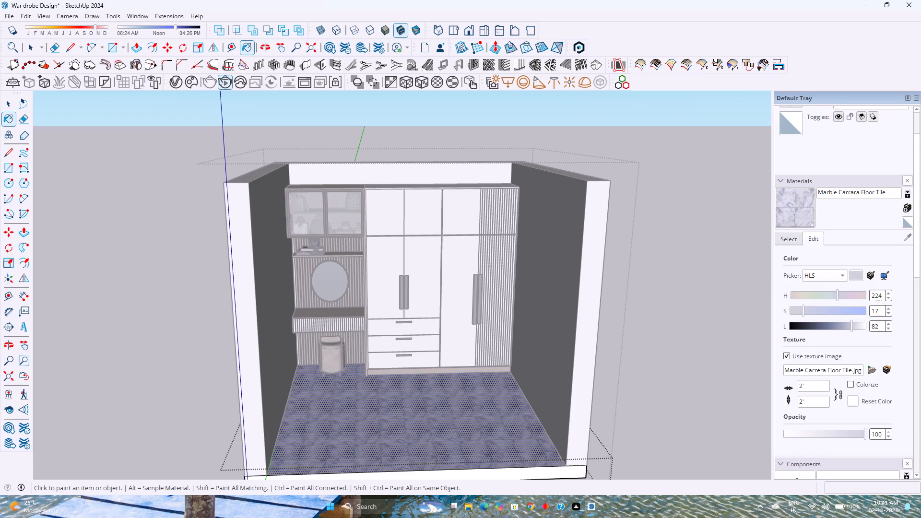
click(803, 385)
click(839, 394)
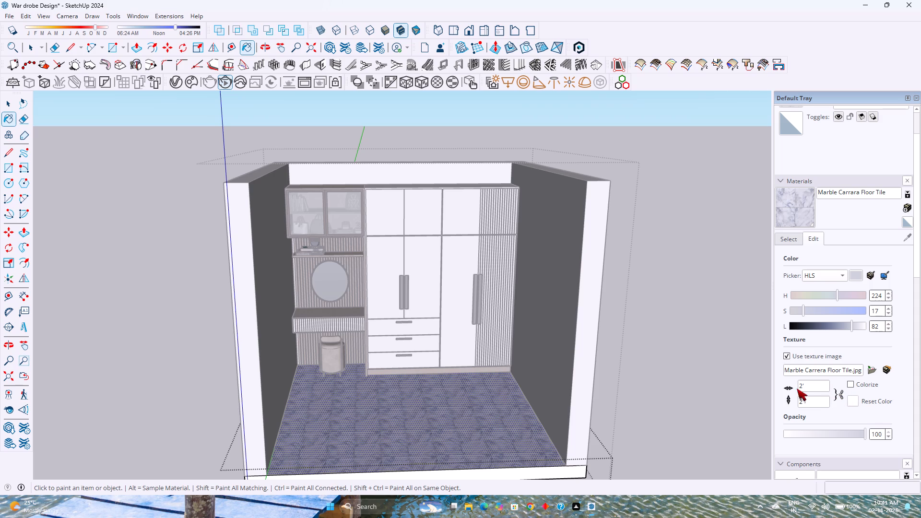
click(802, 384)
key(BackSpace)
key(8)
click(801, 399)
key(BackSpace)
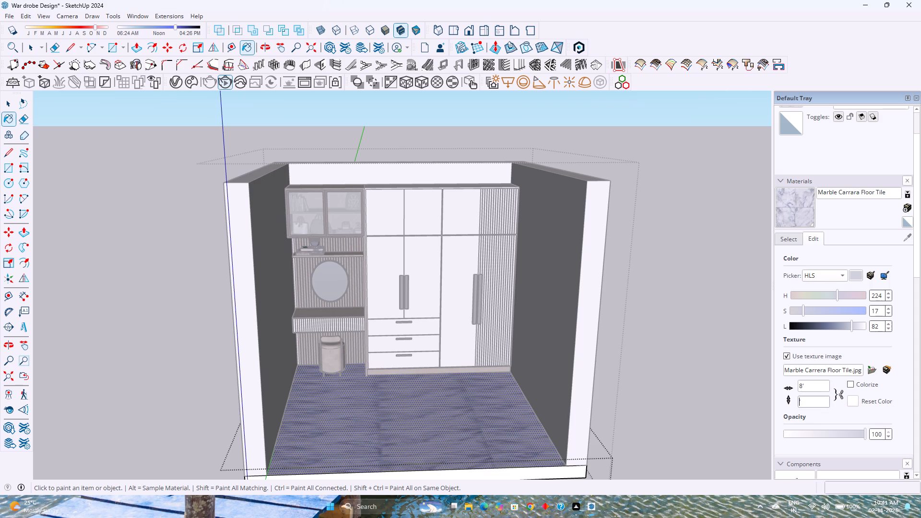
key(5)
key(Return)
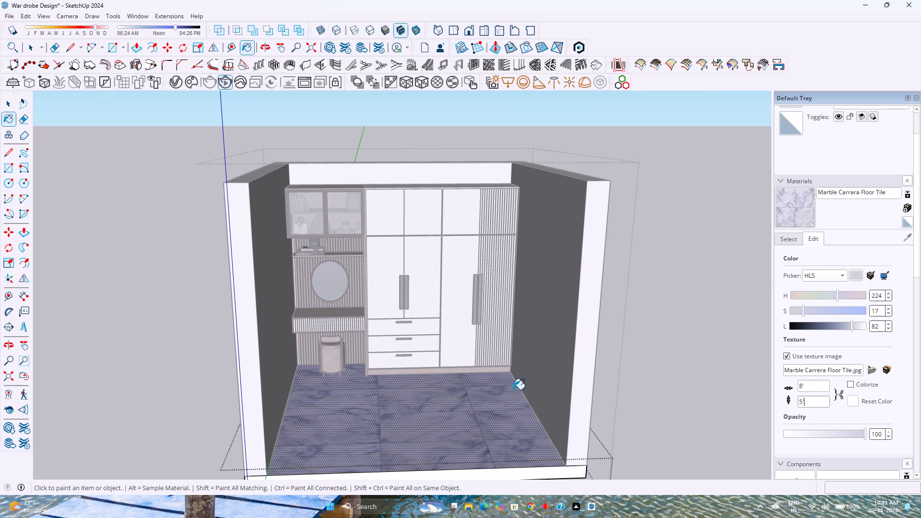
click(458, 409)
key(space)
scroll(457, 409, down, 2)
key(Escape)
scroll(449, 403, up, 2)
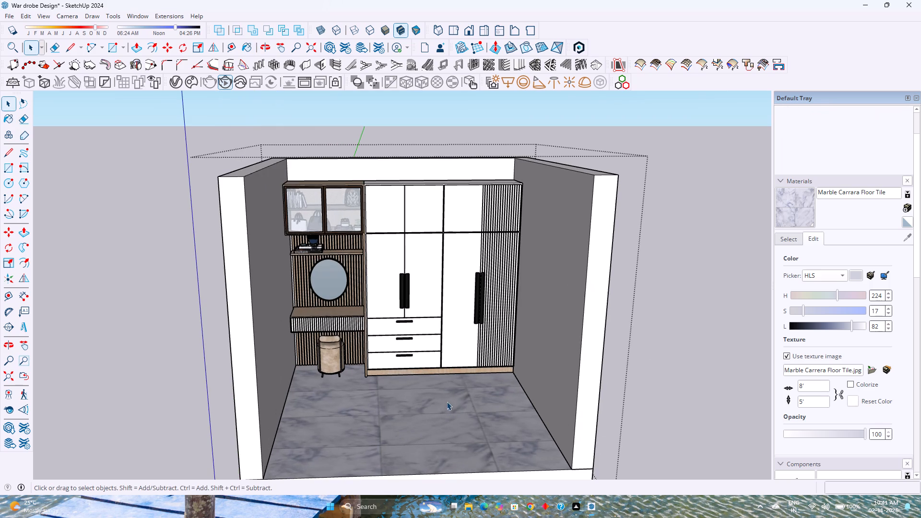
Save the wardrobe model.
key(ctrl+s)
Open the wardrobe group and select the dressing unit with the mirror and fluted back panel inside it.
double_click(331, 316)
scroll(330, 313, up, 4)
click(329, 319)
scroll(325, 318, up, 2)
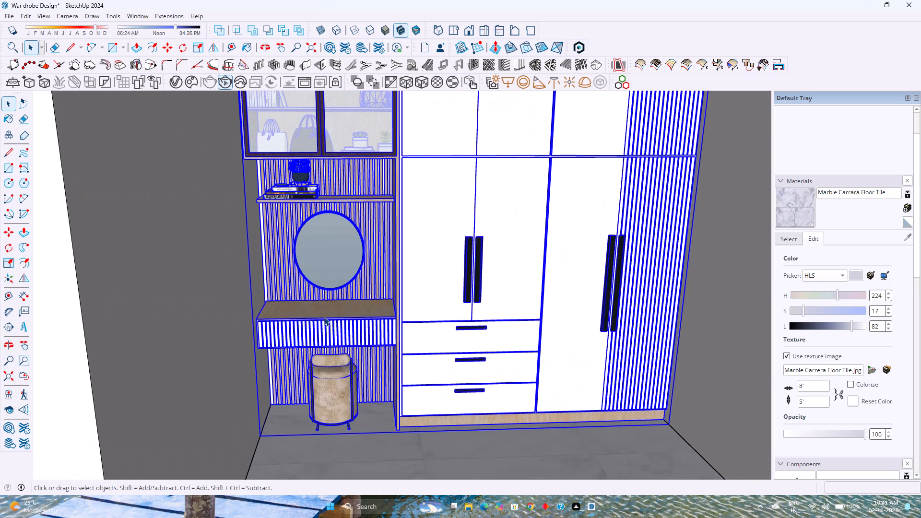
double_click(324, 317)
click(324, 317)
double_click(323, 316)
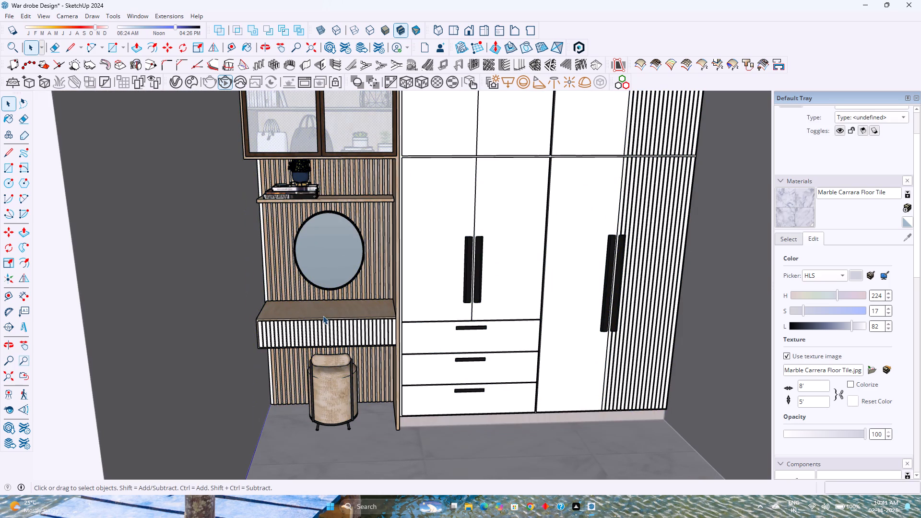
click(323, 316)
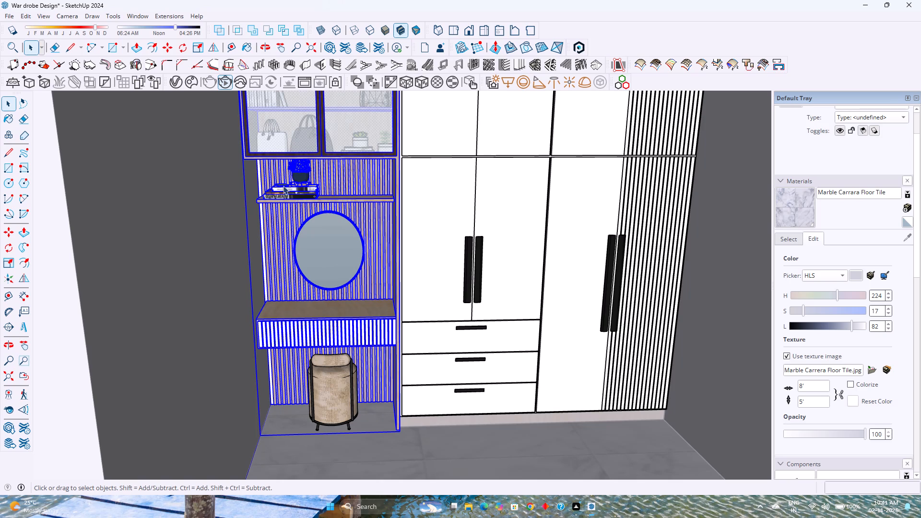
Open 3D Warehouse and look through the models listed for books.
click(140, 19)
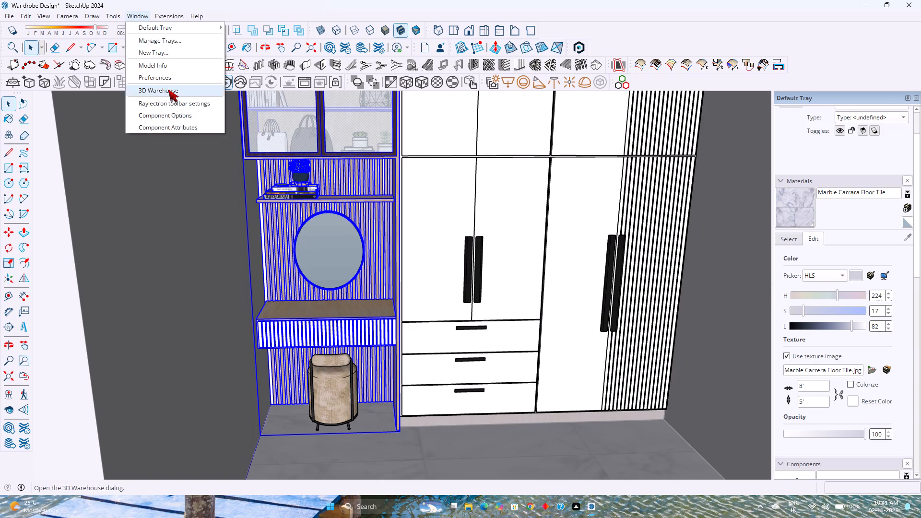
click(168, 90)
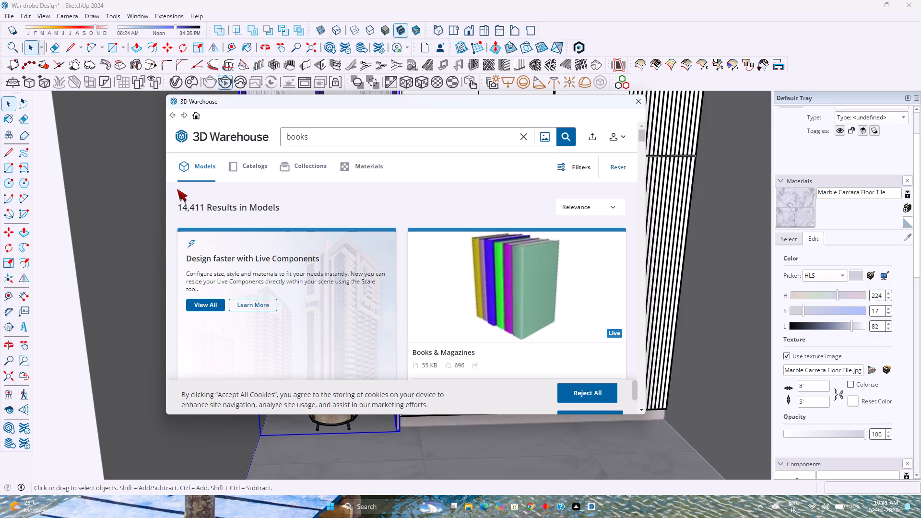
scroll(375, 261, down, 6)
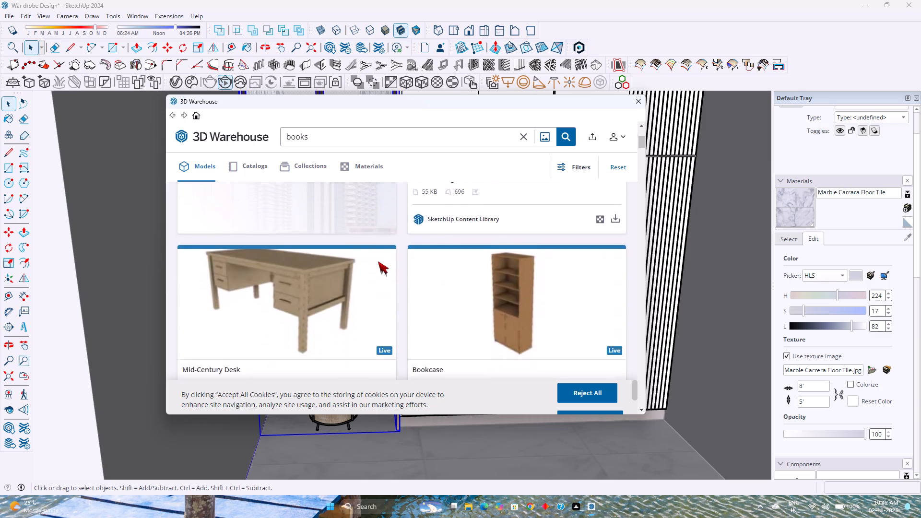
scroll(378, 261, down, 7)
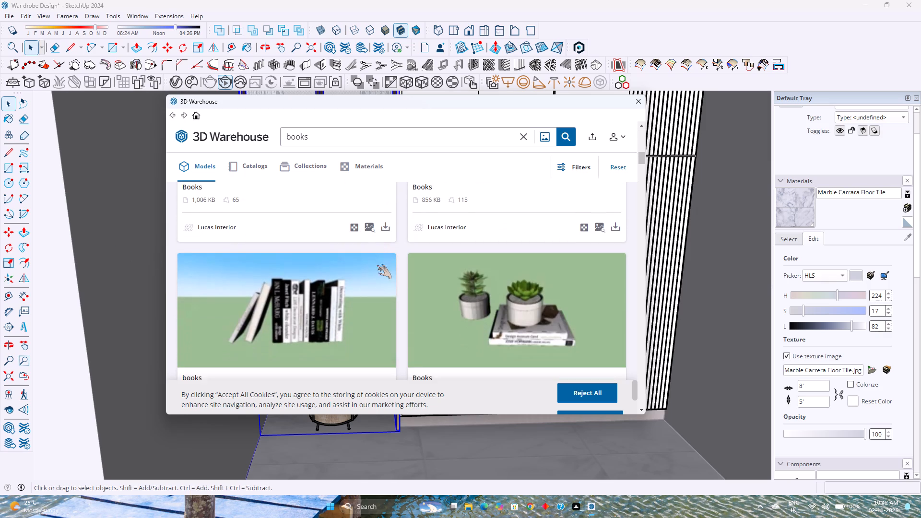
scroll(377, 265, down, 10)
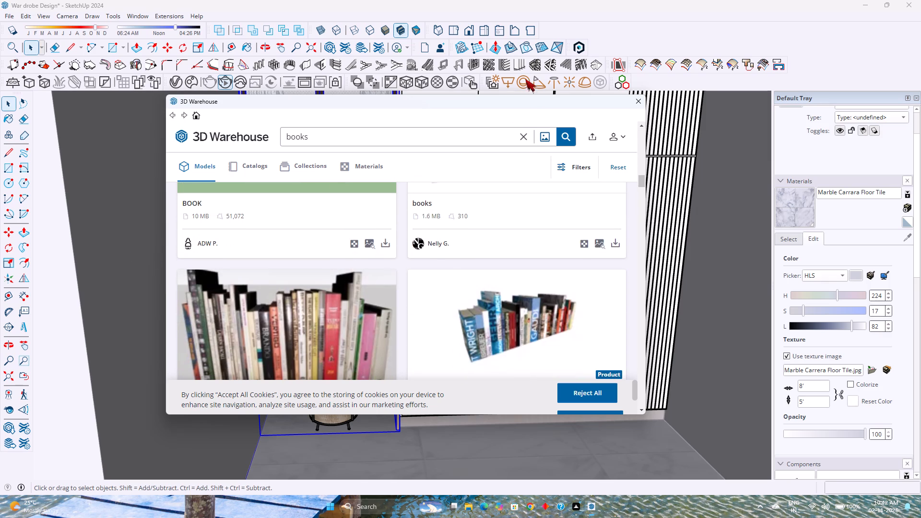
Replace the 3D Warehouse search with "small plants" and run it.
click(524, 137)
right_click(524, 137)
click(510, 133)
text(small)
key(space)
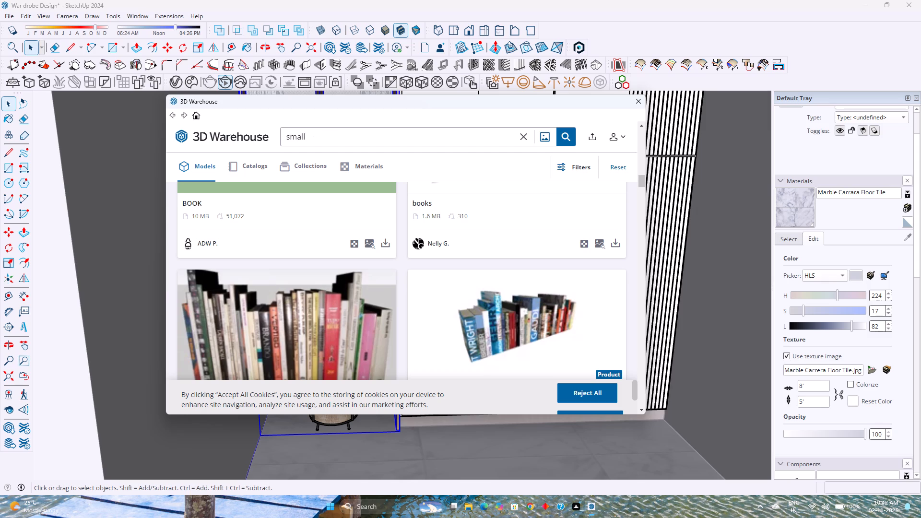
text(plans)
key(BackSpace)
text(ts)
key(Return)
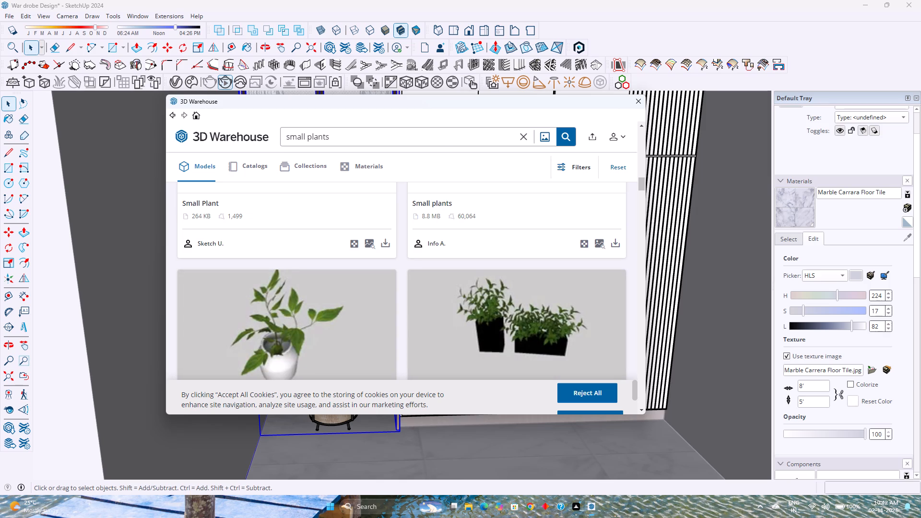
Look through the 3D Warehouse "small plants" results for a potted plant that suits the dressing unit.
scroll(485, 259, up, 11)
scroll(488, 257, down, 2)
scroll(488, 255, up, 2)
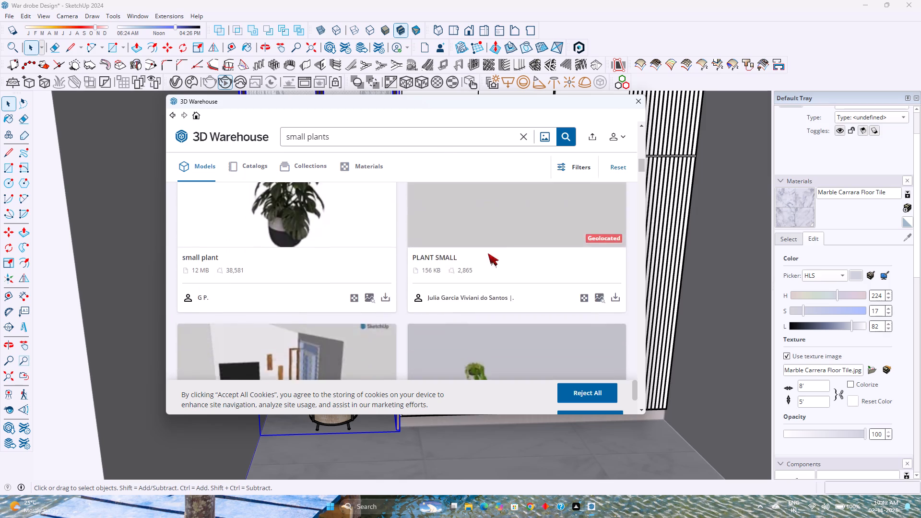
scroll(488, 251, up, 16)
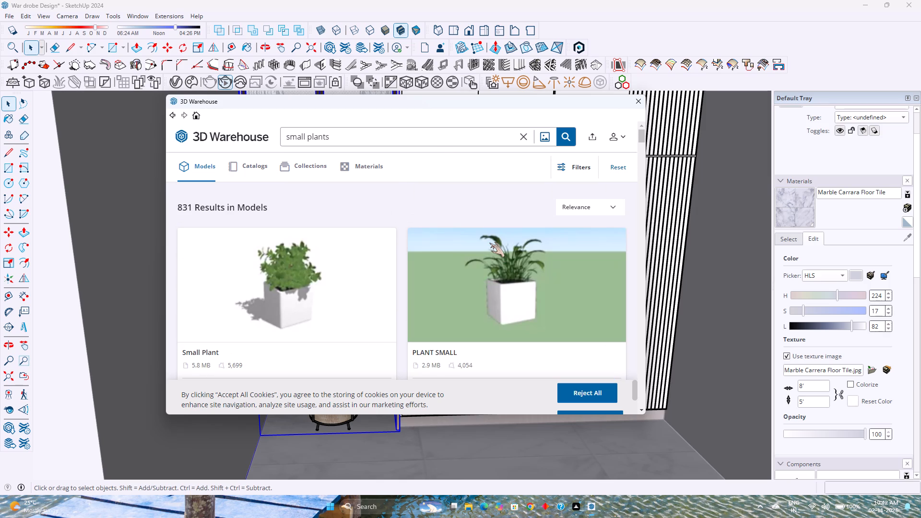
scroll(489, 243, down, 3)
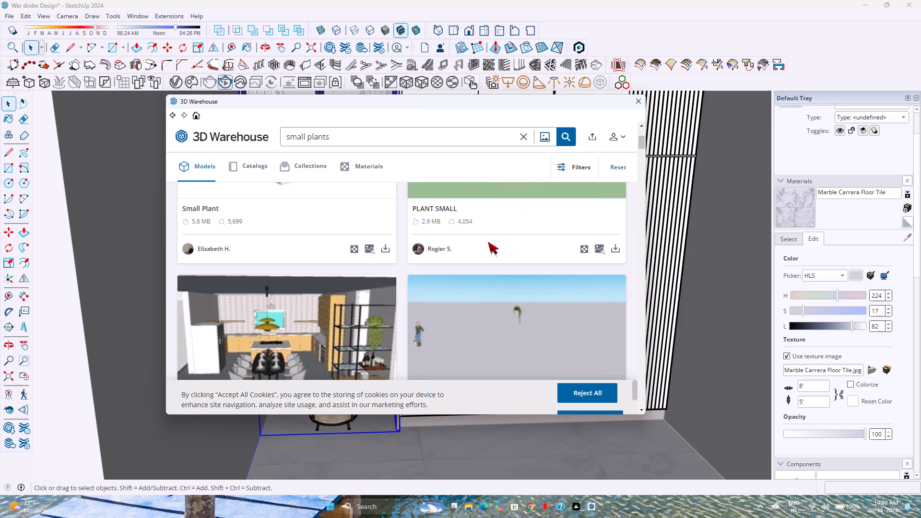
scroll(487, 241, up, 6)
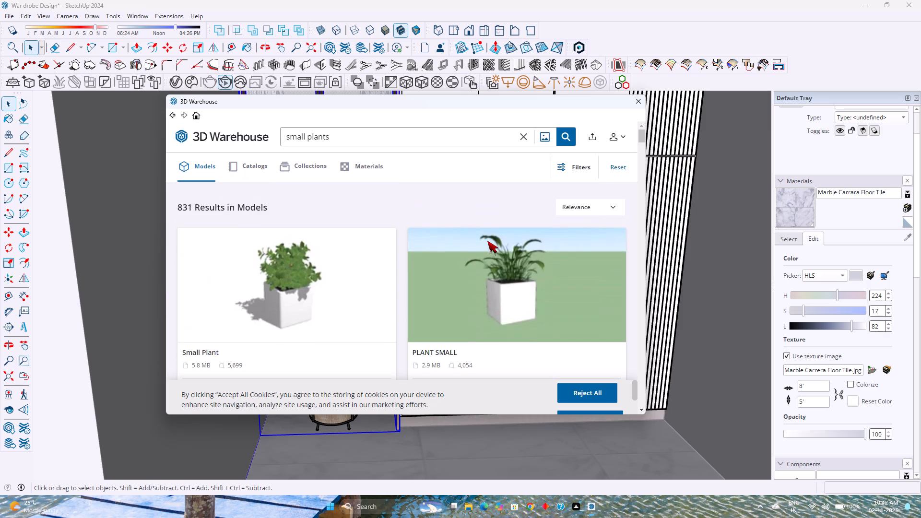
scroll(487, 241, down, 9)
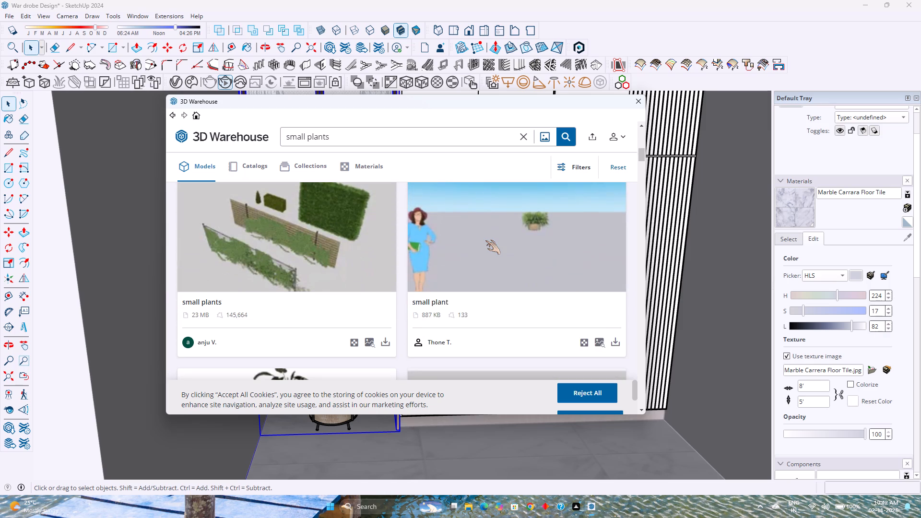
scroll(485, 240, down, 1)
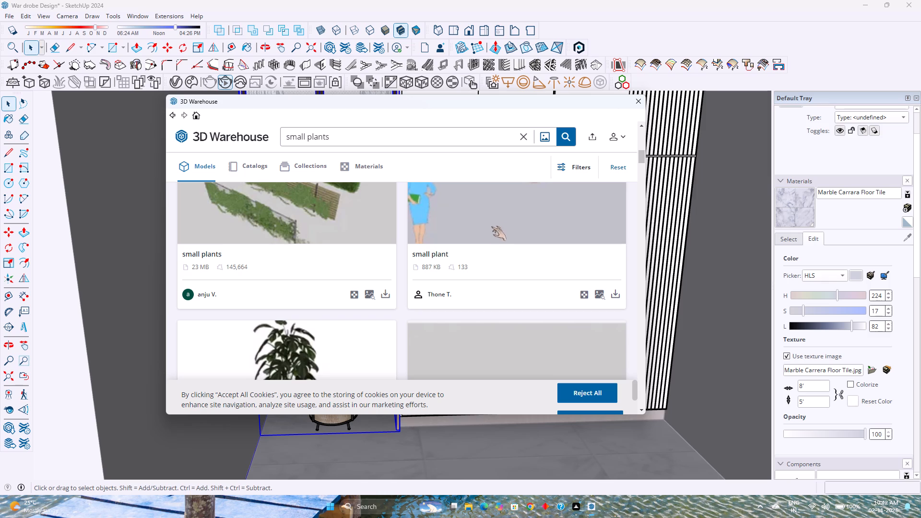
scroll(478, 200, down, 3)
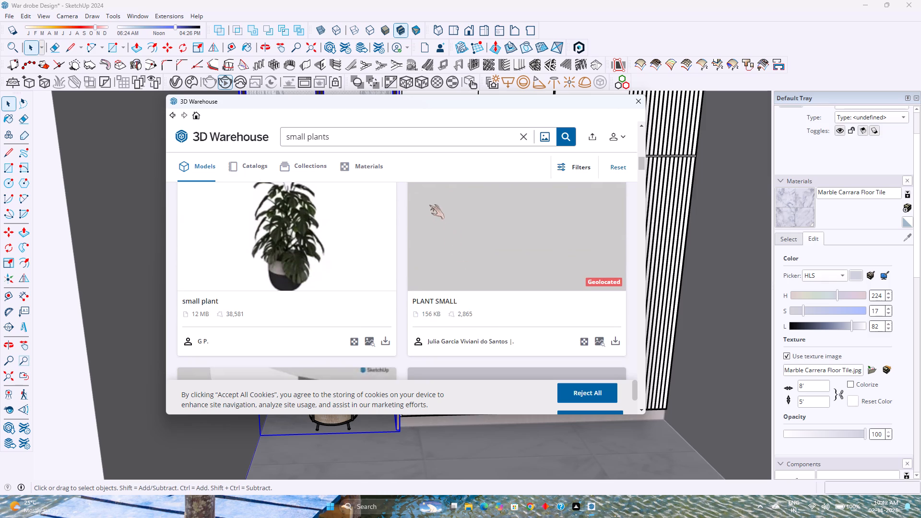
scroll(421, 210, down, 2)
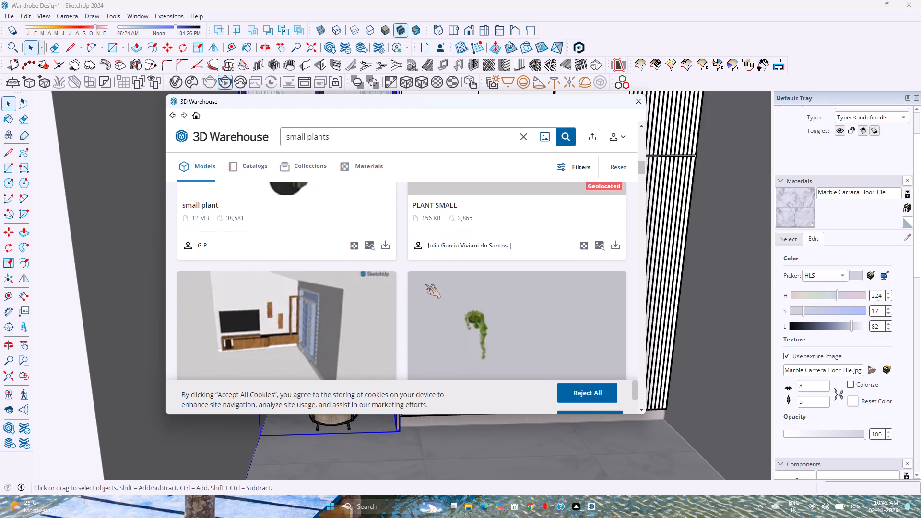
scroll(425, 289, down, 3)
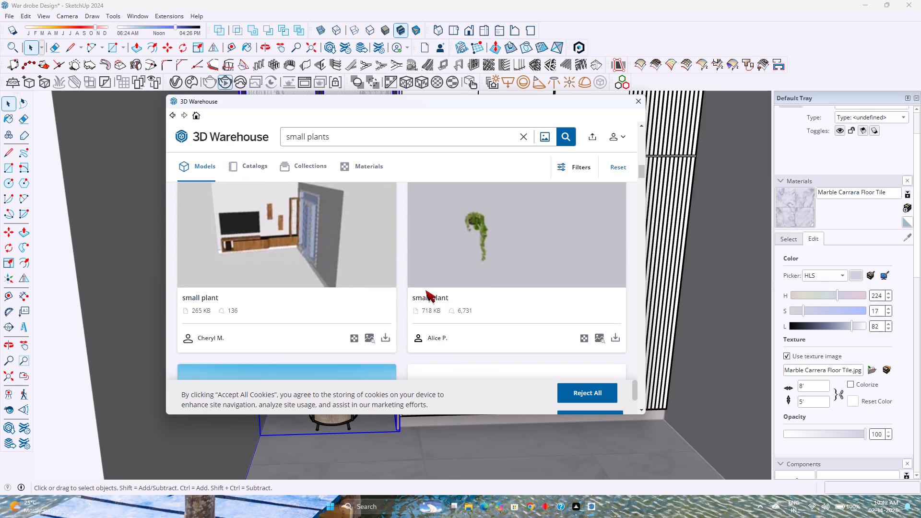
scroll(426, 292, down, 4)
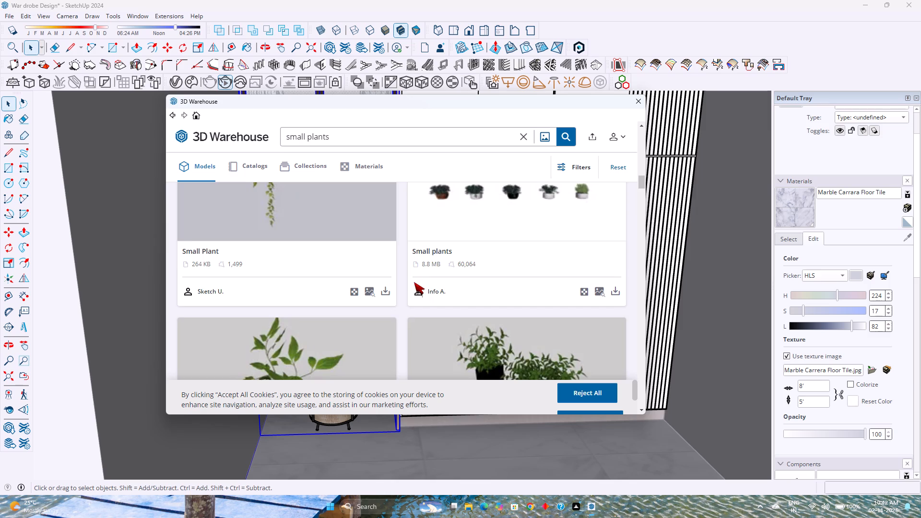
scroll(414, 282, down, 6)
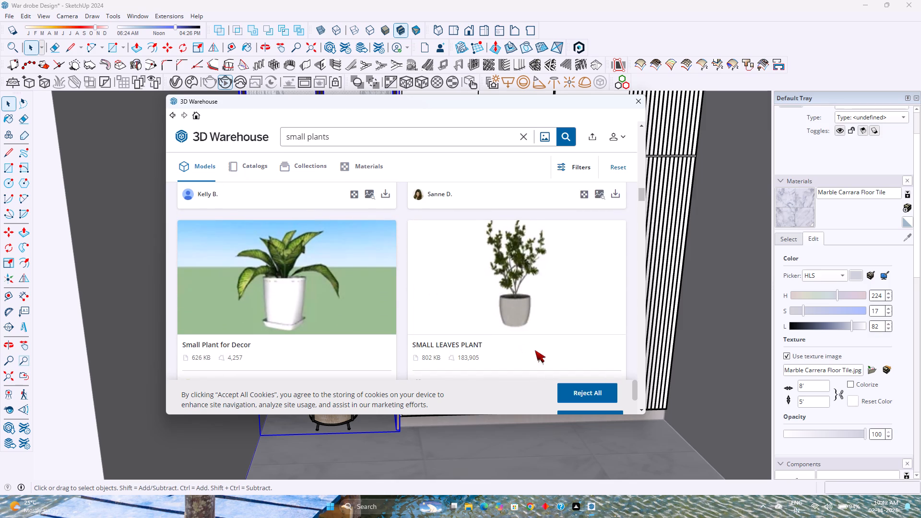
scroll(510, 313, down, 3)
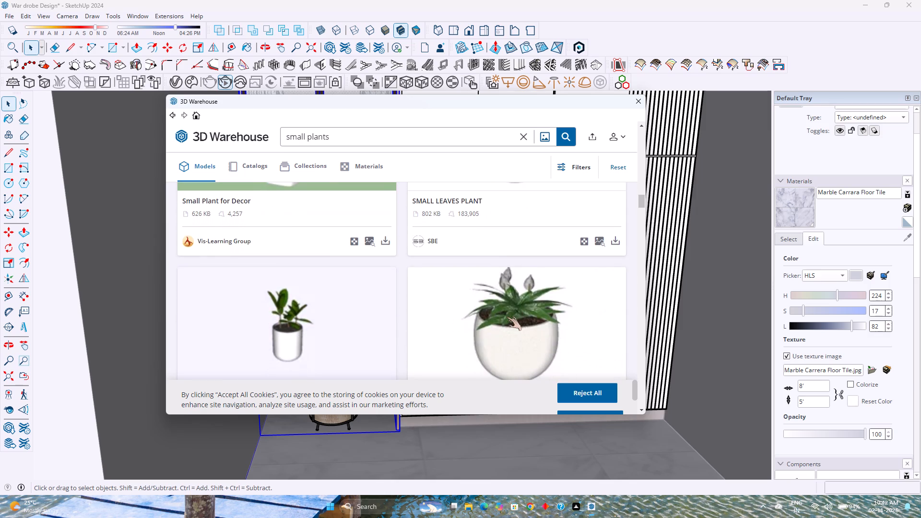
scroll(507, 317, down, 4)
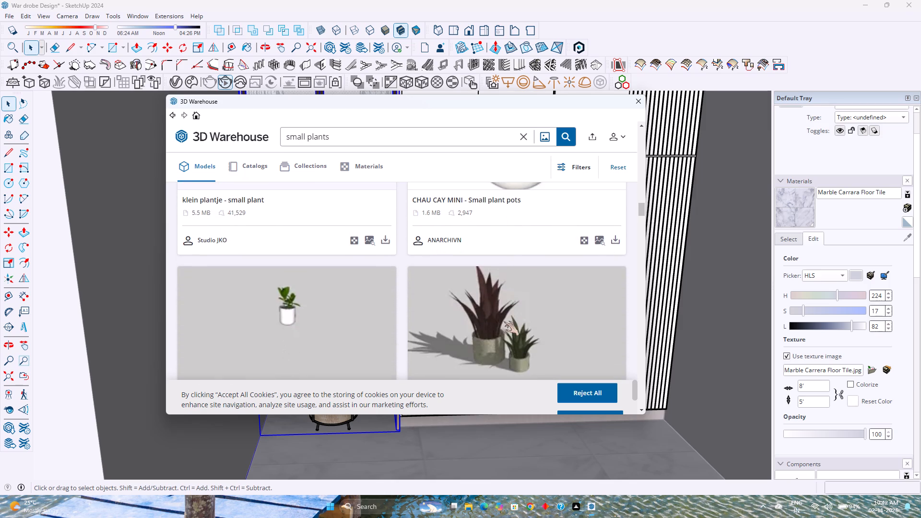
scroll(504, 321, down, 5)
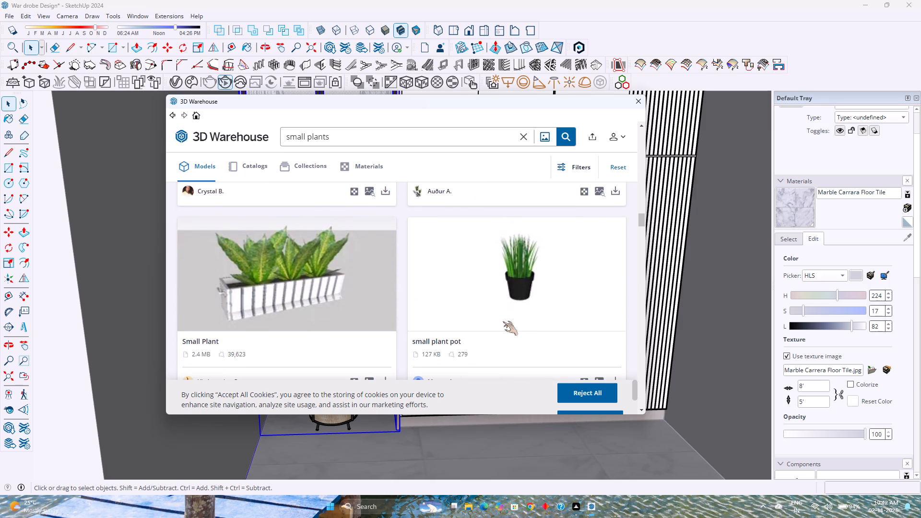
scroll(503, 321, down, 9)
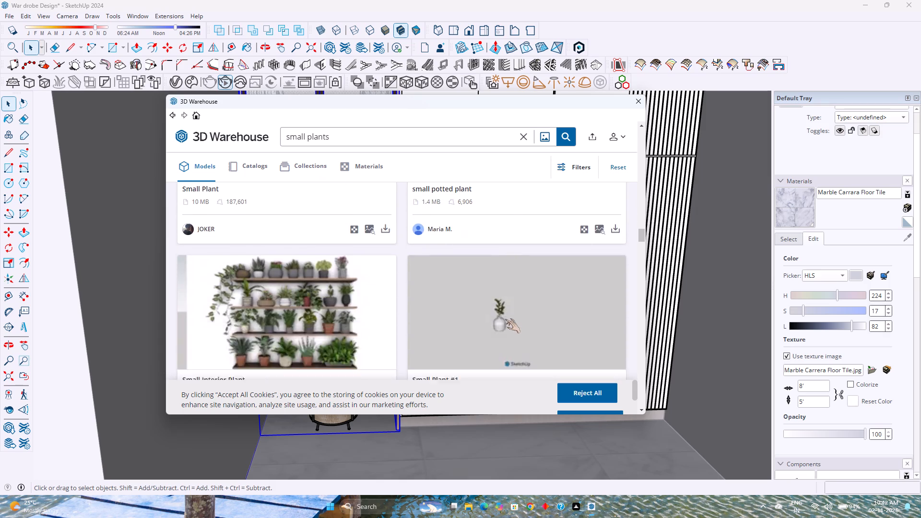
scroll(505, 318, down, 4)
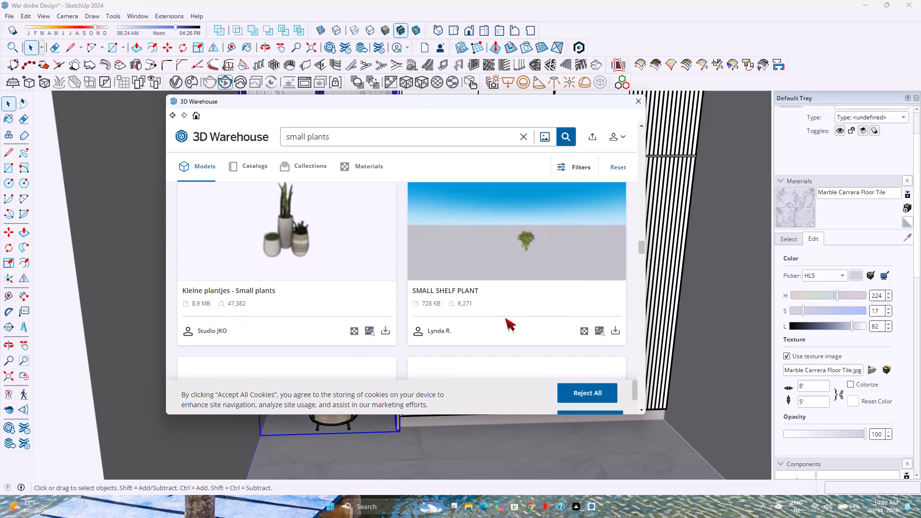
scroll(505, 318, down, 7)
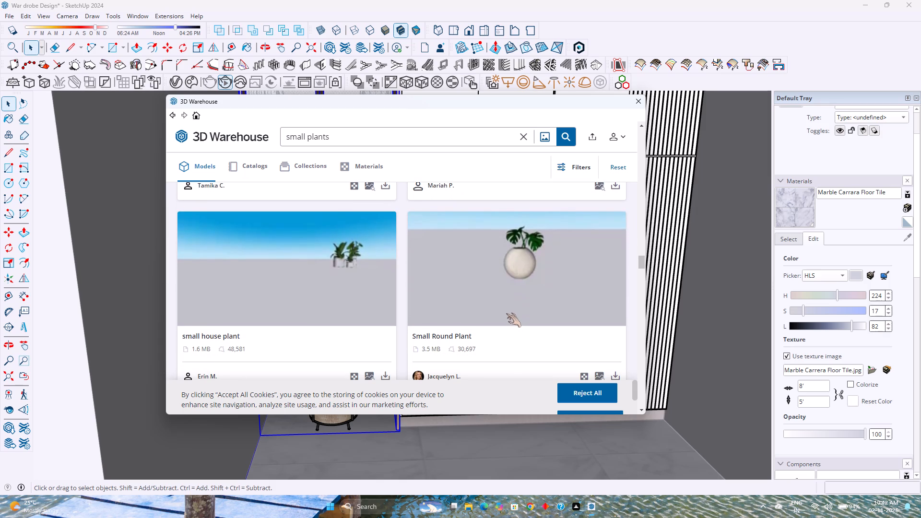
scroll(508, 317, down, 1)
scroll(562, 315, down, 2)
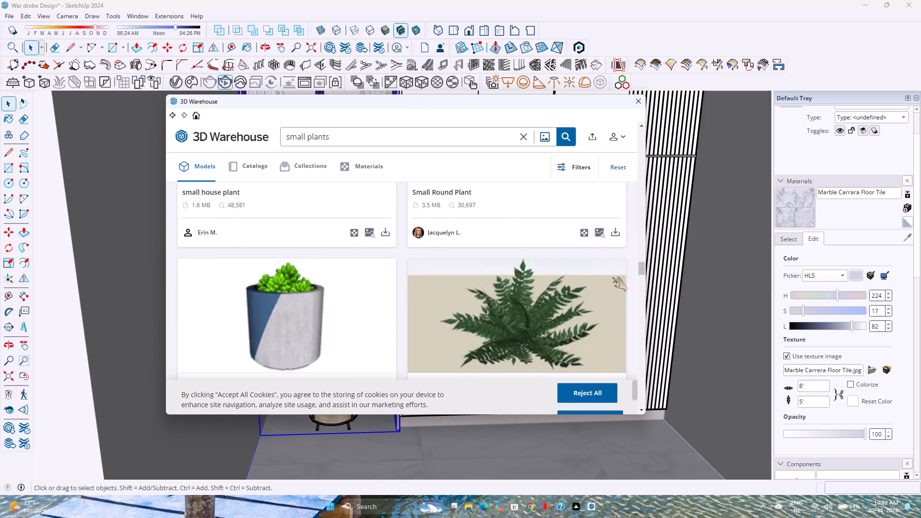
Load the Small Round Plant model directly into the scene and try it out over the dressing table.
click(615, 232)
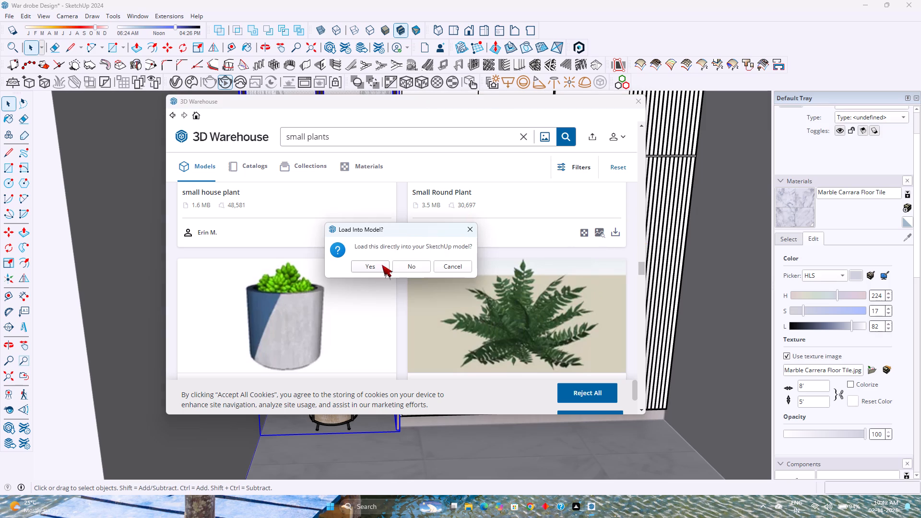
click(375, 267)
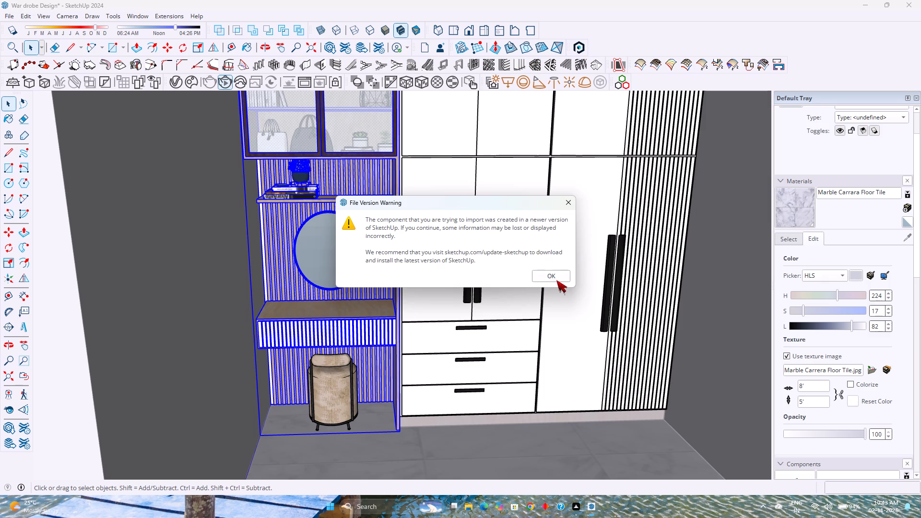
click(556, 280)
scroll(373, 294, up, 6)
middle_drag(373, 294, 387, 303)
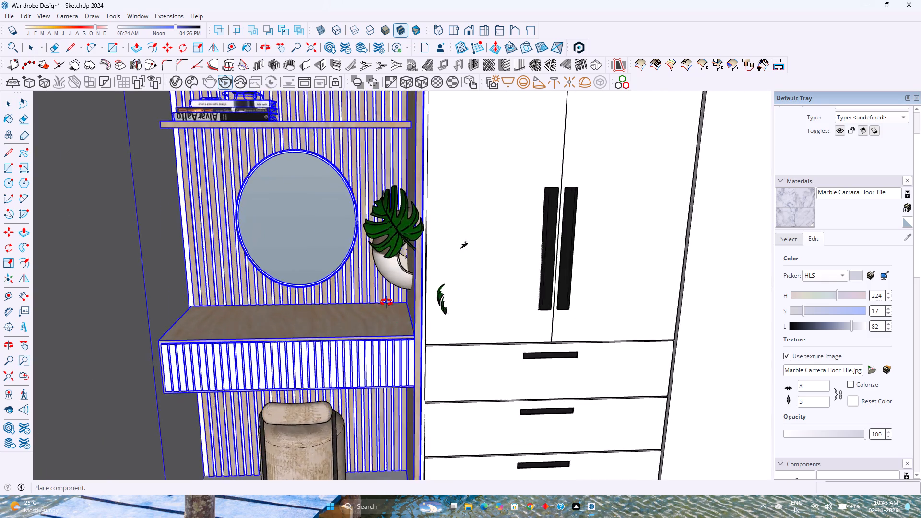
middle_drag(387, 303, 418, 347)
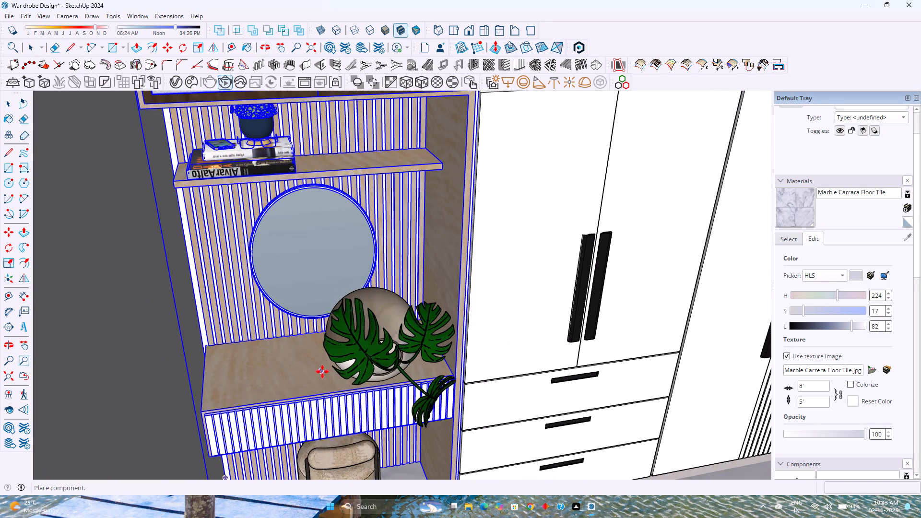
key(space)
Open the dressing unit group and select the dressing table with the fluted drawer front inside it.
double_click(323, 373)
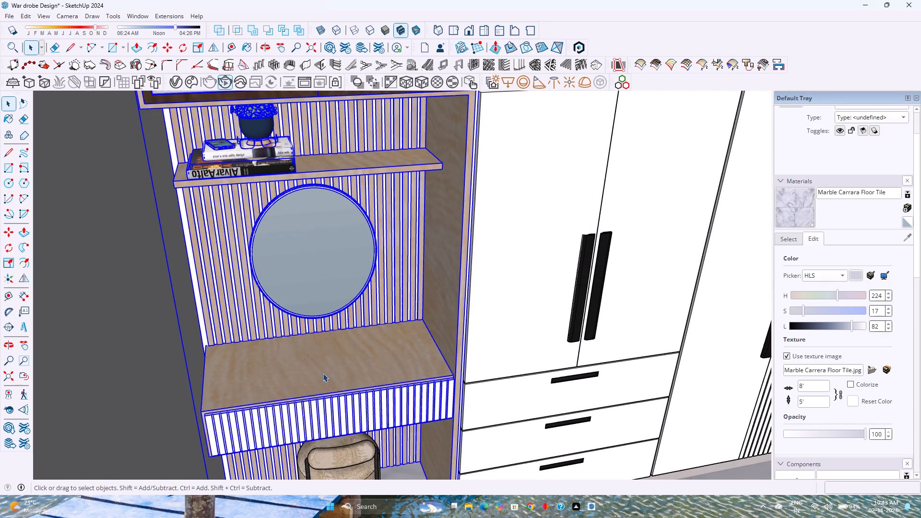
click(322, 373)
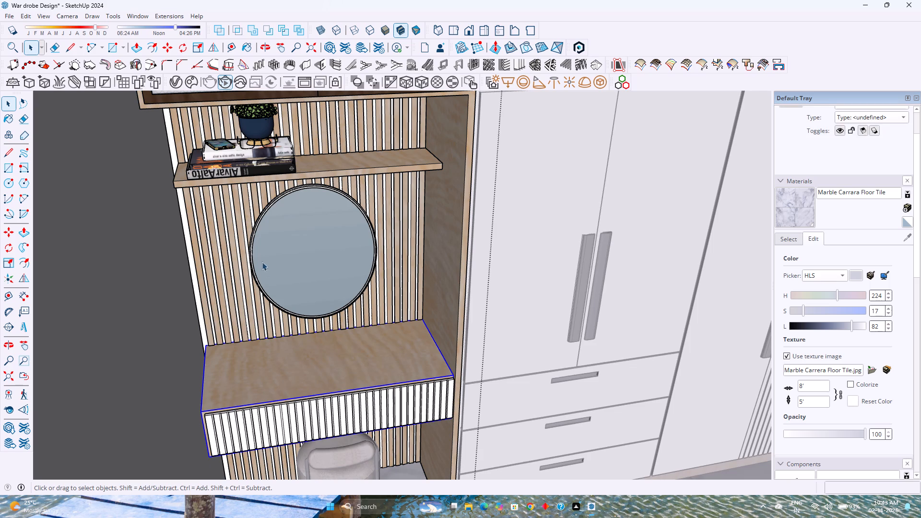
Reopen the 3D Warehouse and look through the "small plants" results for a potted plant that suits the dressing table.
click(127, 13)
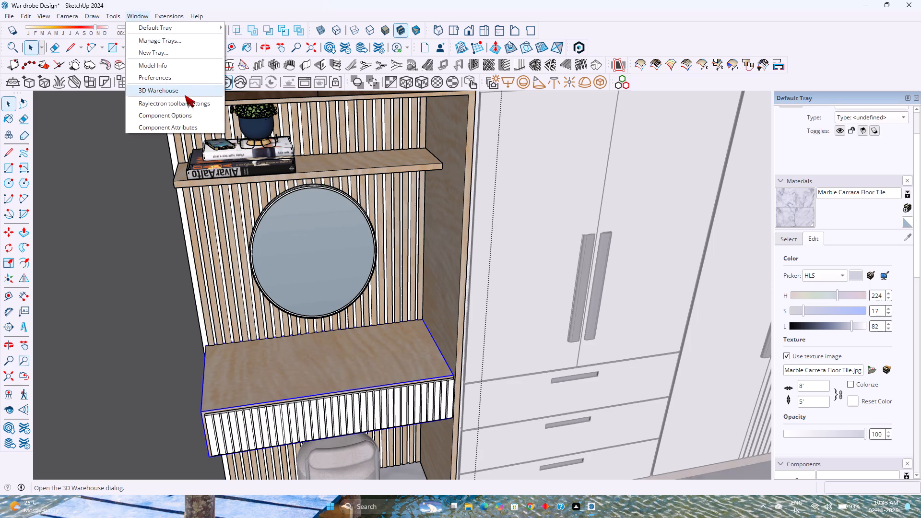
click(184, 95)
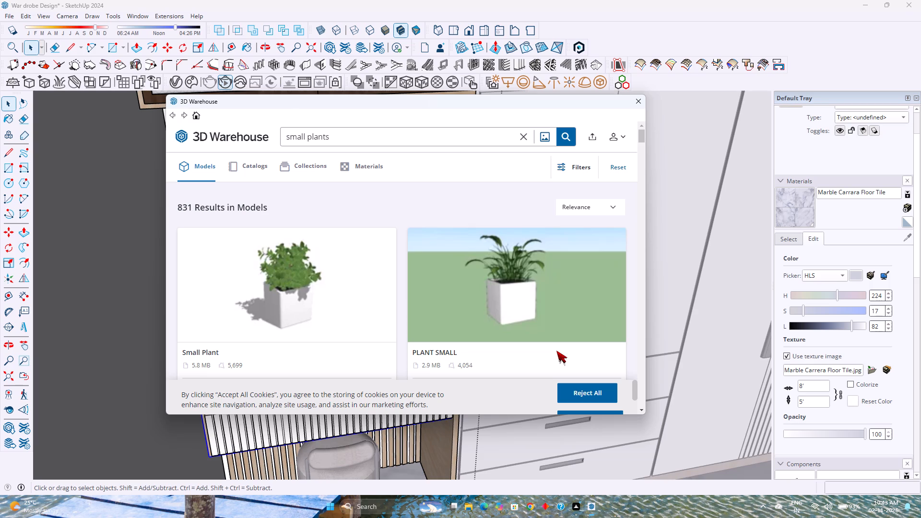
scroll(513, 333, down, 18)
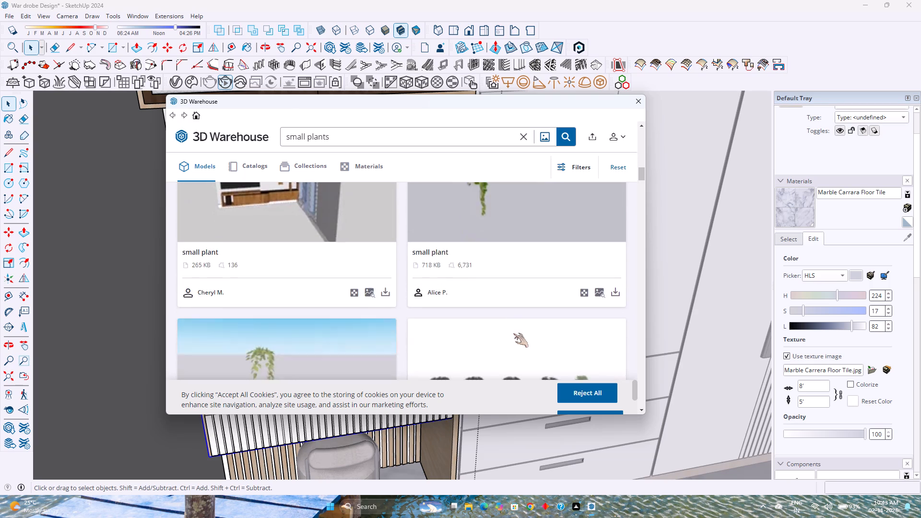
scroll(513, 333, down, 16)
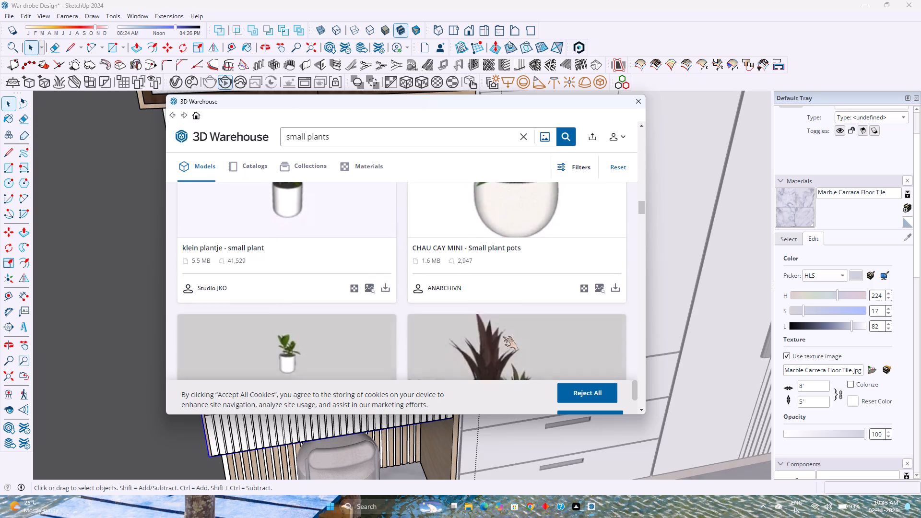
scroll(503, 336, up, 4)
scroll(503, 336, down, 12)
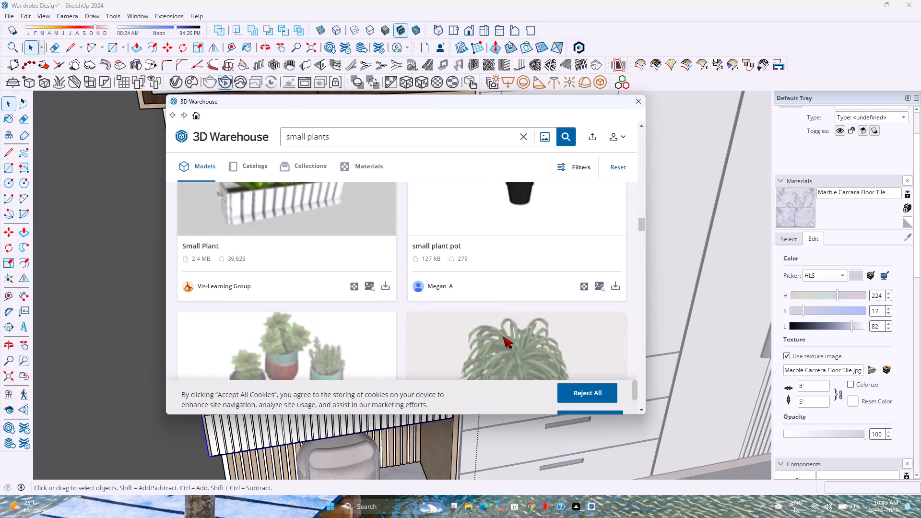
scroll(503, 336, up, 3)
scroll(503, 336, down, 11)
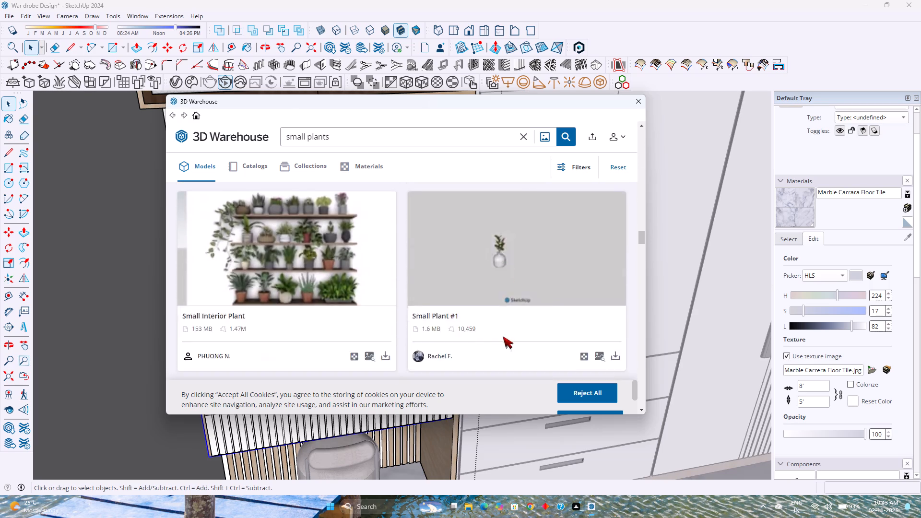
scroll(503, 336, down, 2)
scroll(503, 336, up, 1)
scroll(504, 336, down, 4)
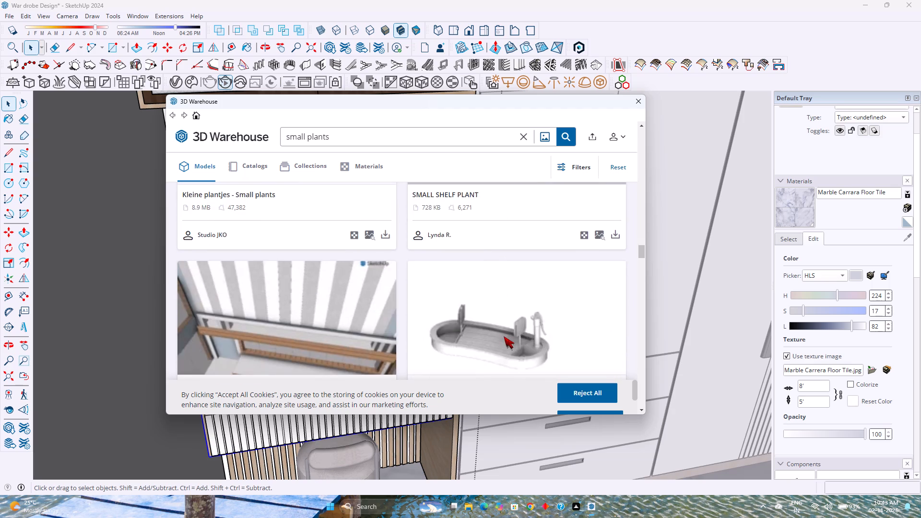
scroll(504, 336, down, 9)
scroll(504, 336, up, 4)
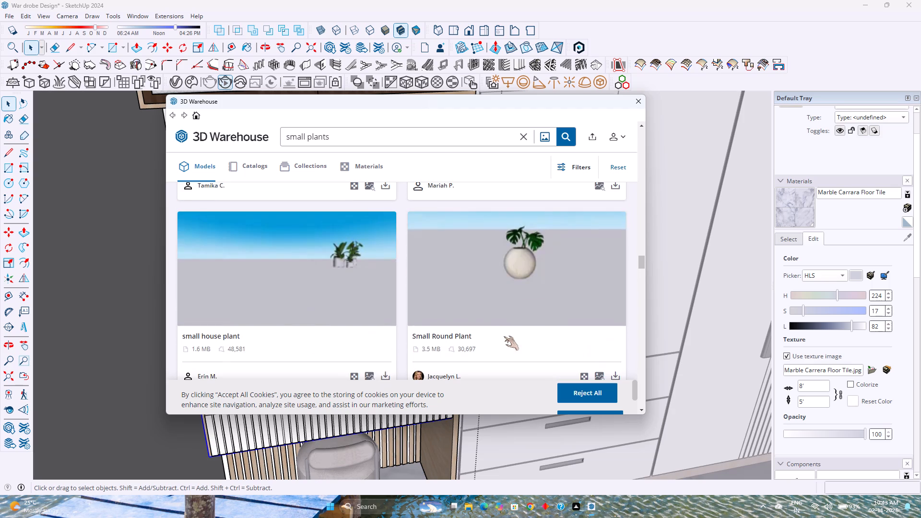
scroll(568, 332, down, 11)
scroll(564, 330, up, 2)
scroll(564, 330, down, 3)
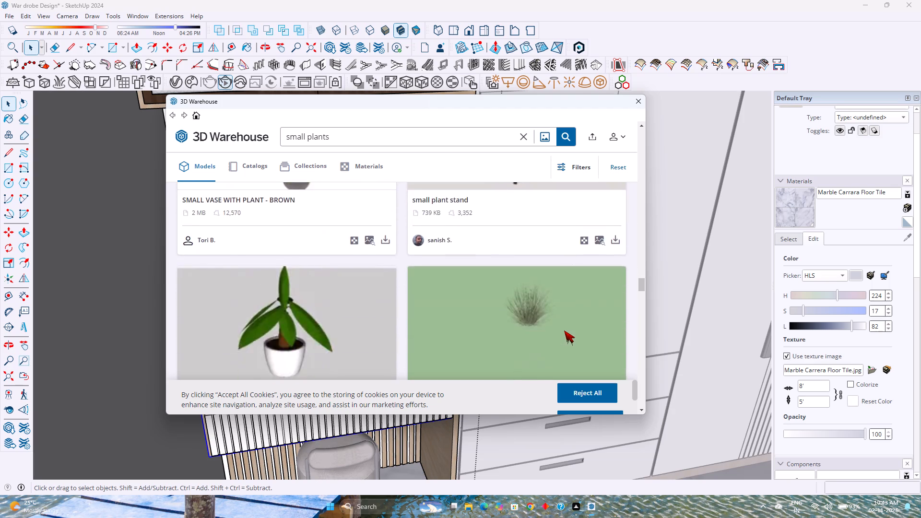
scroll(564, 330, up, 4)
scroll(564, 330, down, 10)
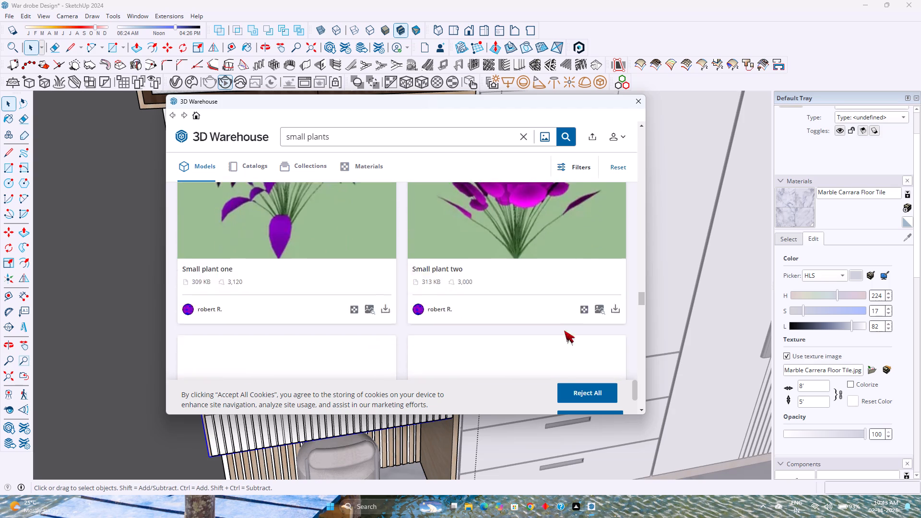
scroll(563, 330, down, 10)
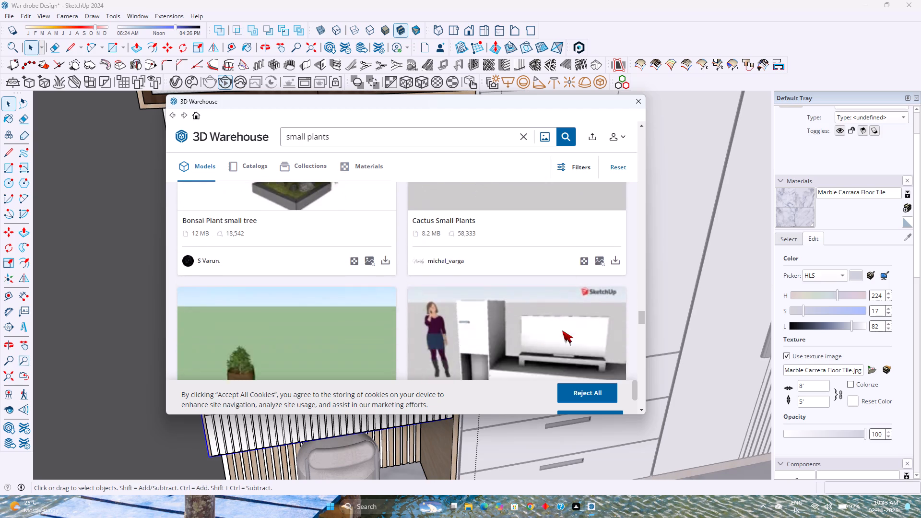
scroll(562, 330, up, 4)
scroll(562, 330, down, 5)
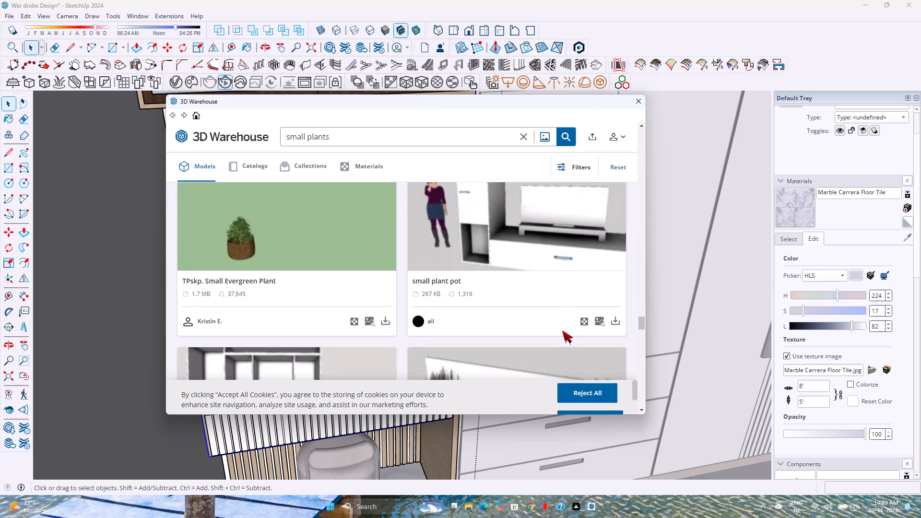
scroll(562, 330, down, 8)
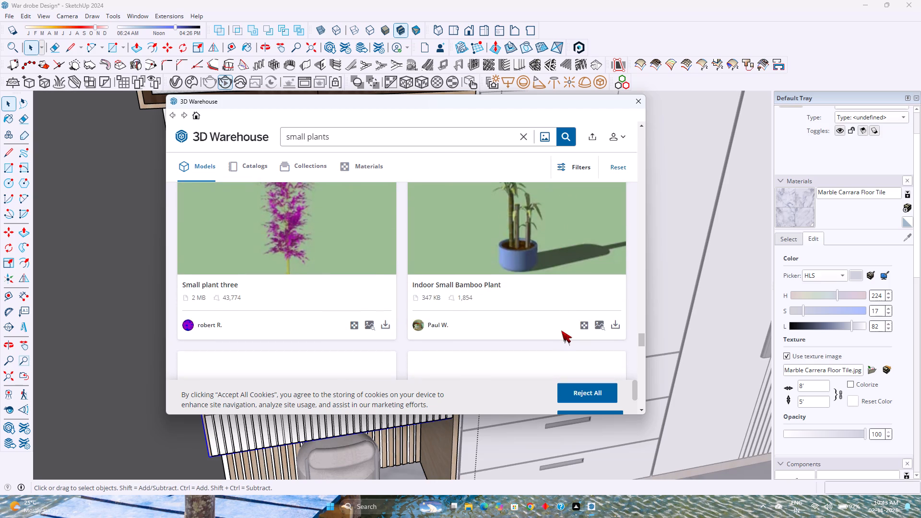
scroll(561, 330, down, 6)
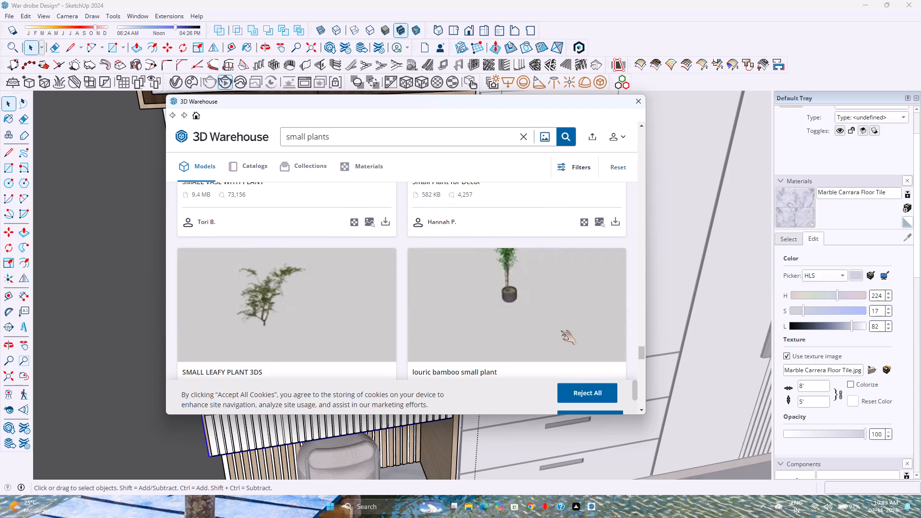
scroll(561, 330, down, 7)
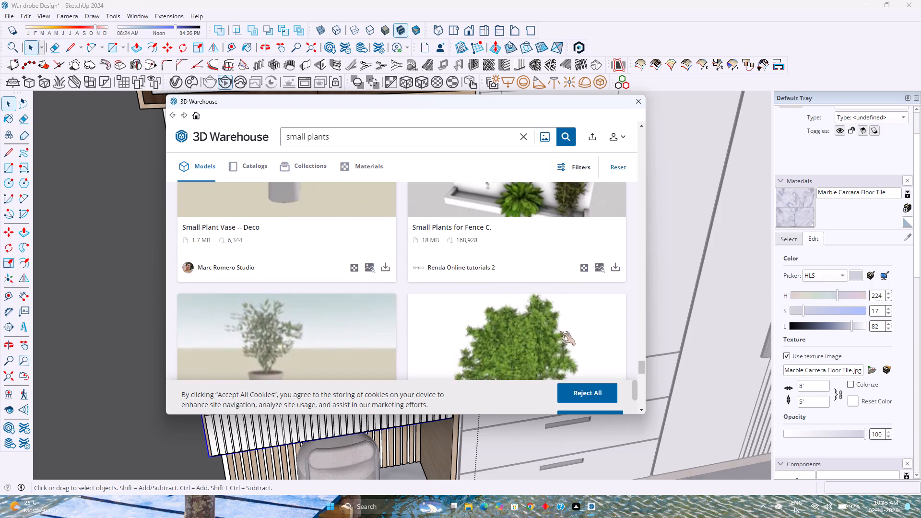
scroll(560, 331, down, 9)
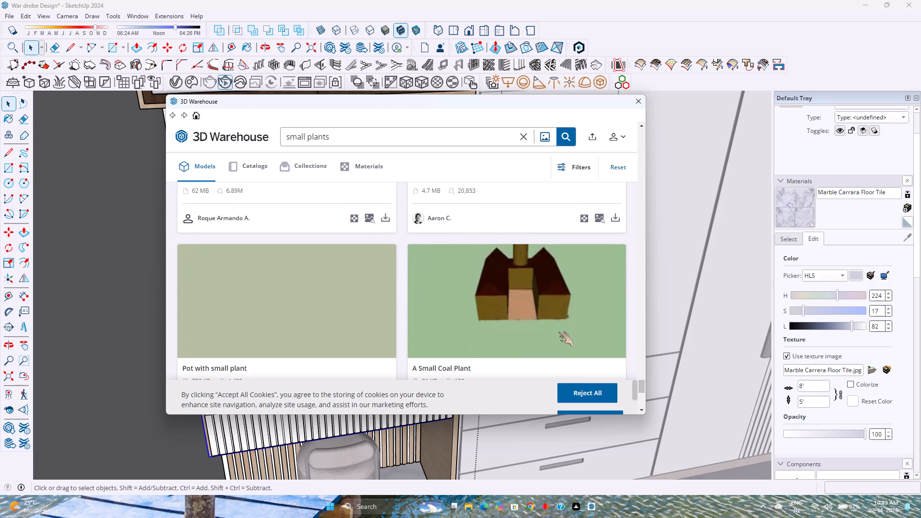
scroll(558, 332, down, 7)
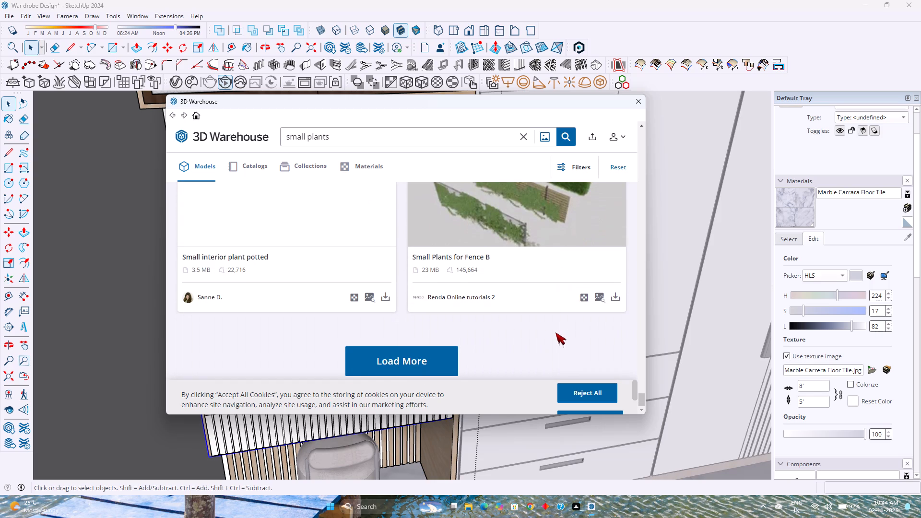
scroll(487, 336, up, 20)
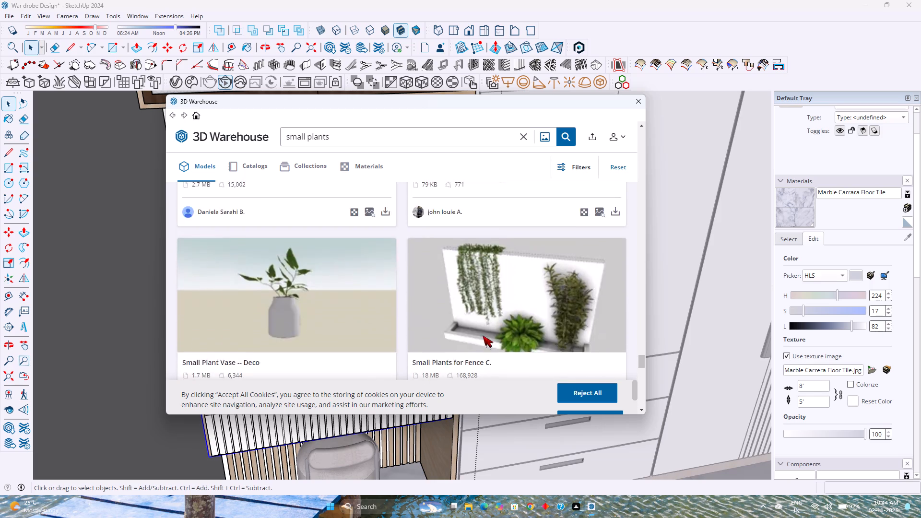
scroll(483, 335, up, 20)
scroll(483, 335, up, 7)
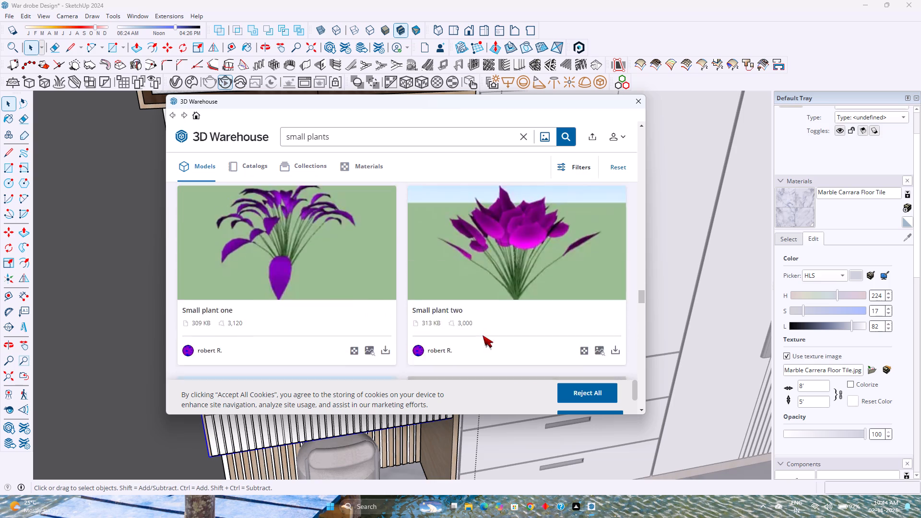
scroll(483, 335, up, 20)
scroll(483, 335, up, 2)
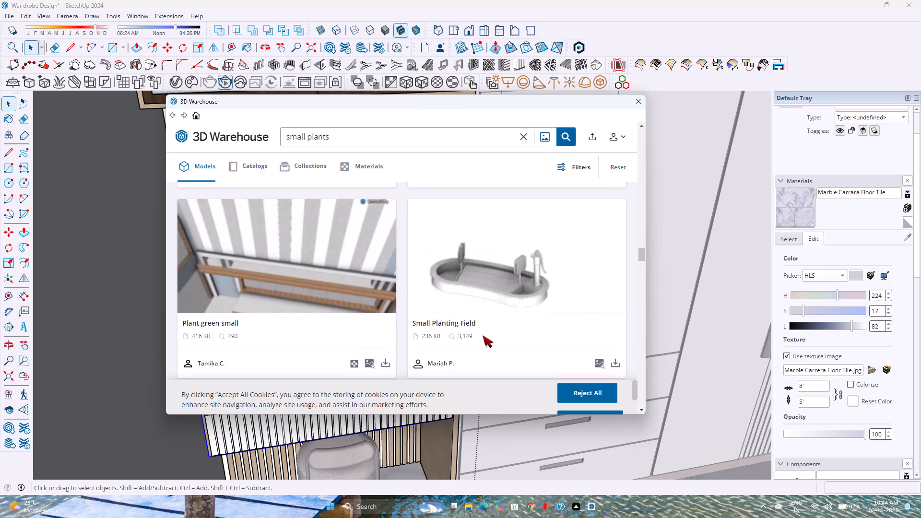
Load the Small Round Plant model directly into the scene and place it on the dressing table top.
scroll(483, 336, down, 4)
click(612, 354)
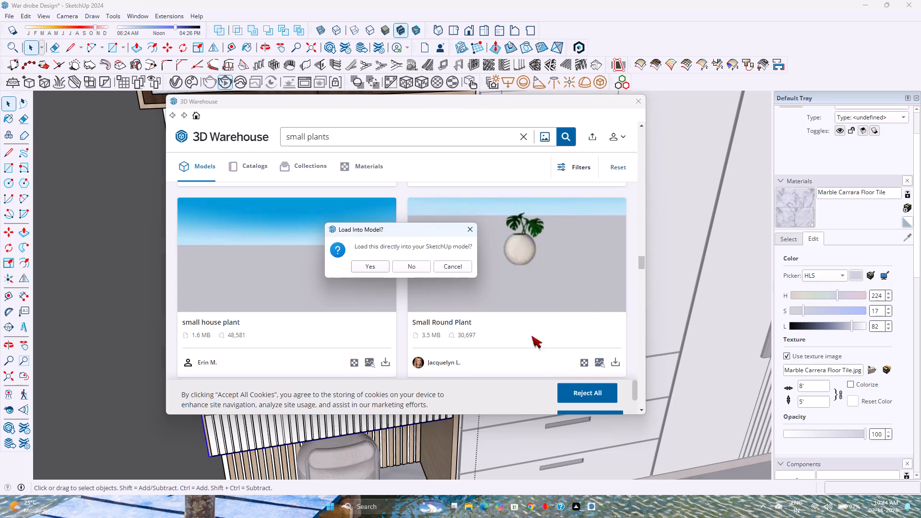
click(370, 269)
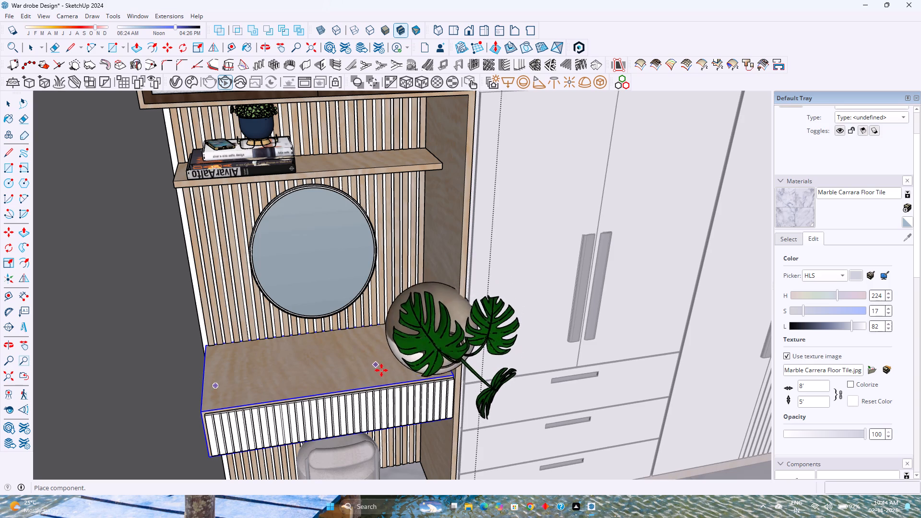
click(309, 386)
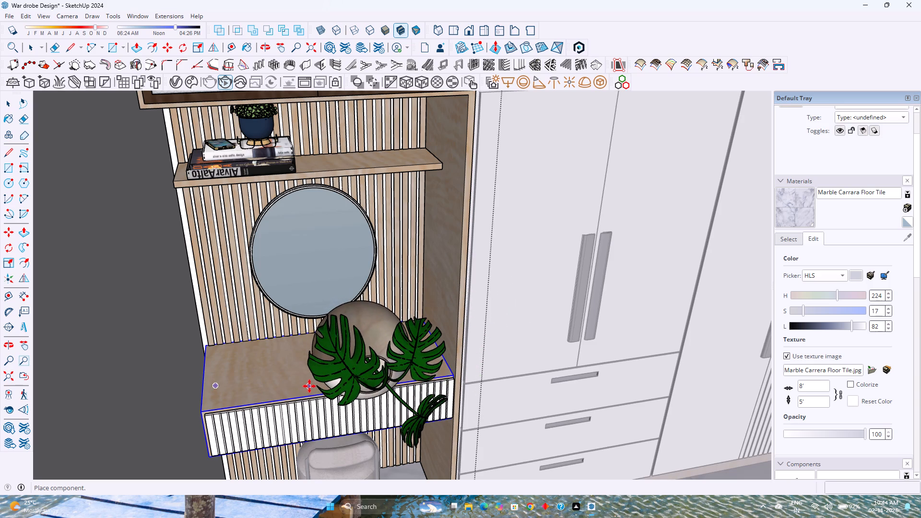
Inside the Small Round Plant component, delete everything except the potted plant, including the botanicals text label and stray guide lines.
scroll(319, 386, up, 6)
middle_drag(322, 382, 338, 353)
middle_click(339, 353)
middle_click(339, 352)
scroll(341, 352, down, 12)
click(16, 374)
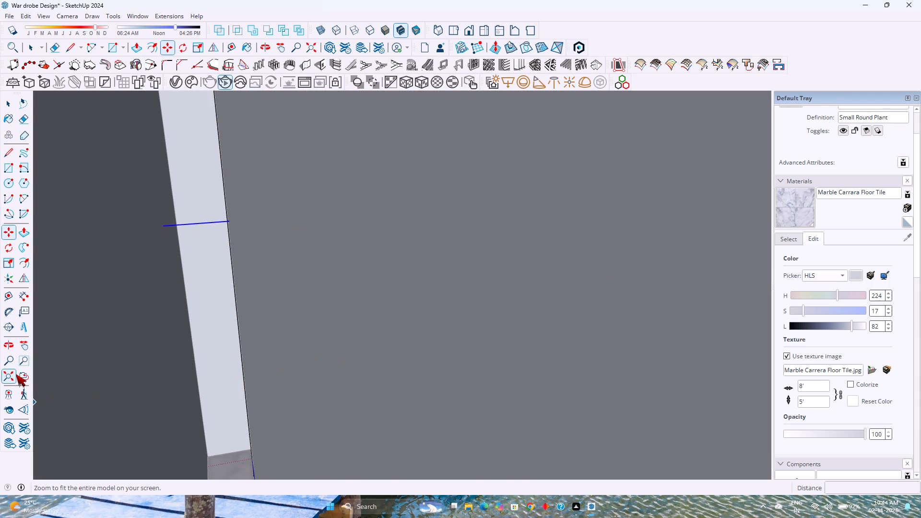
middle_drag(271, 348, 122, 407)
middle_click(122, 407)
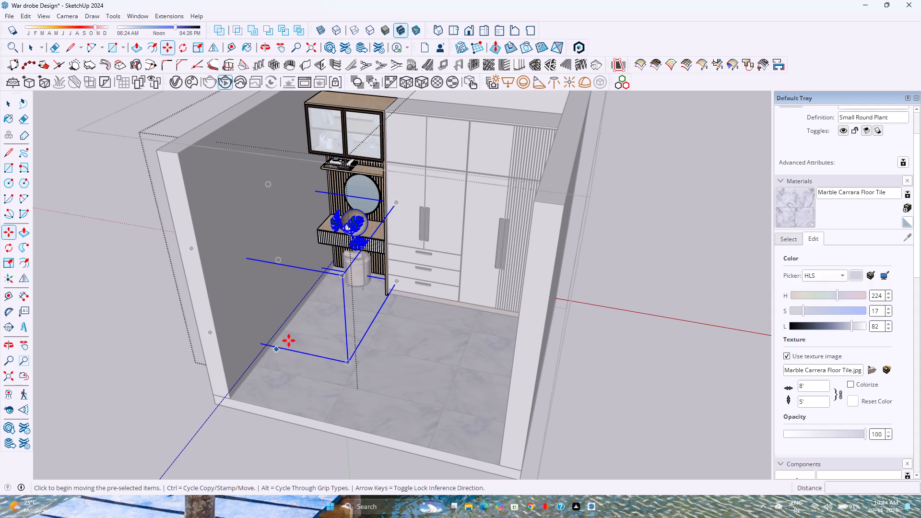
key(space)
scroll(367, 245, up, 4)
double_click(343, 221)
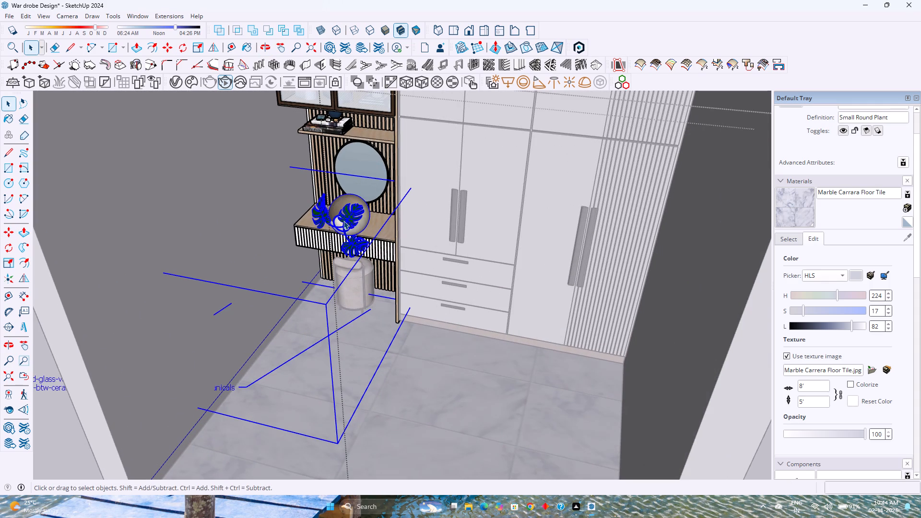
scroll(343, 221, up, 3)
click(343, 221)
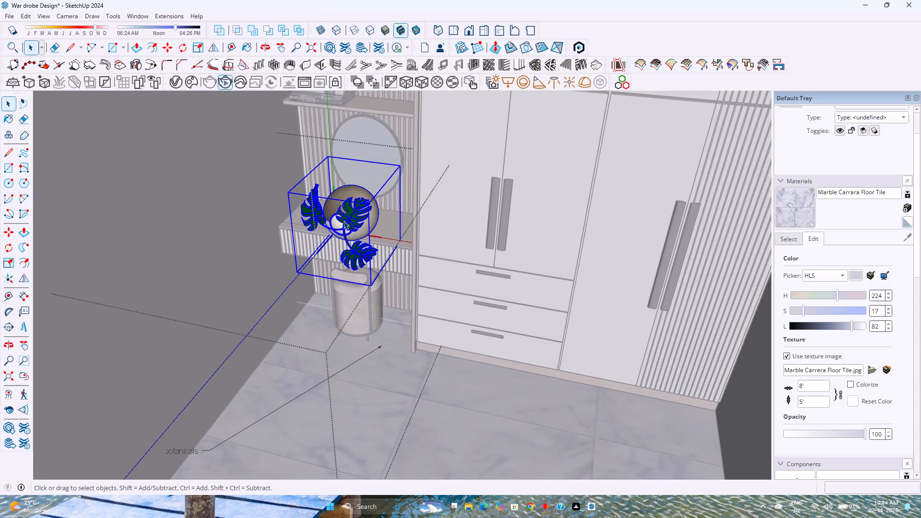
right_click(343, 221)
click(496, 324)
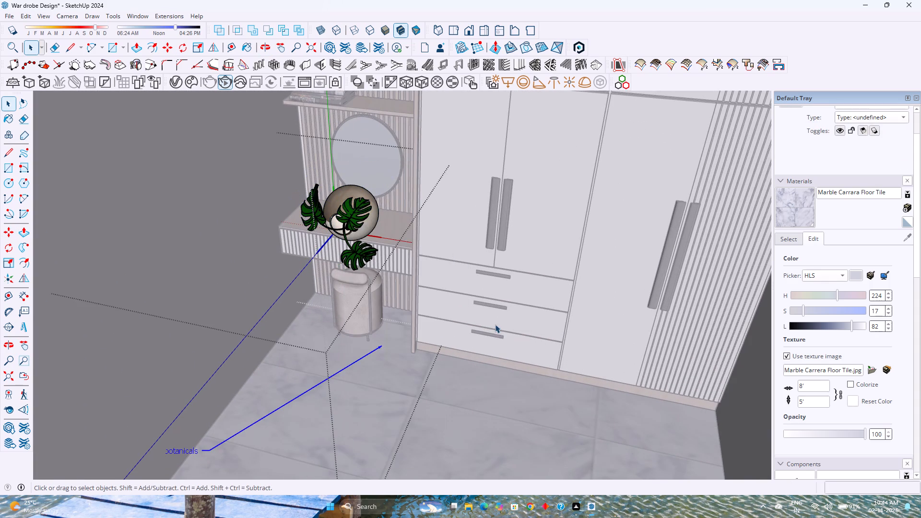
key(Delete)
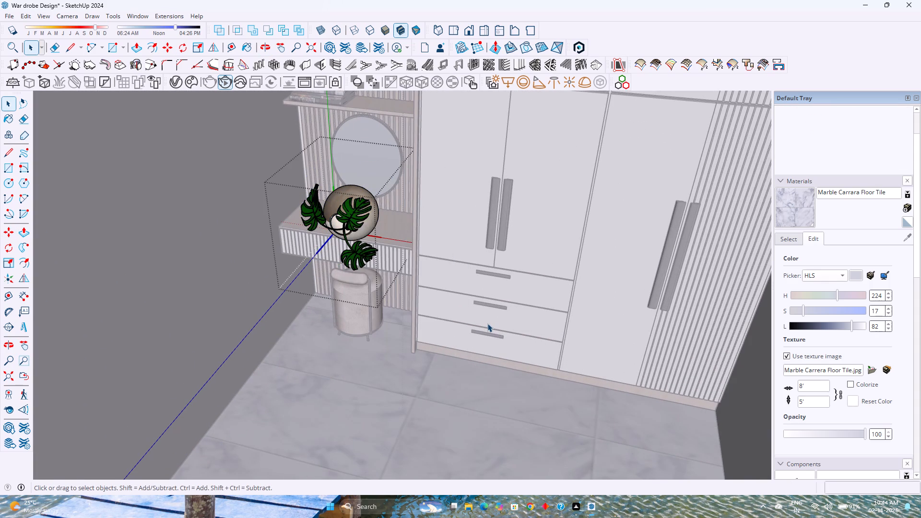
key(Escape)
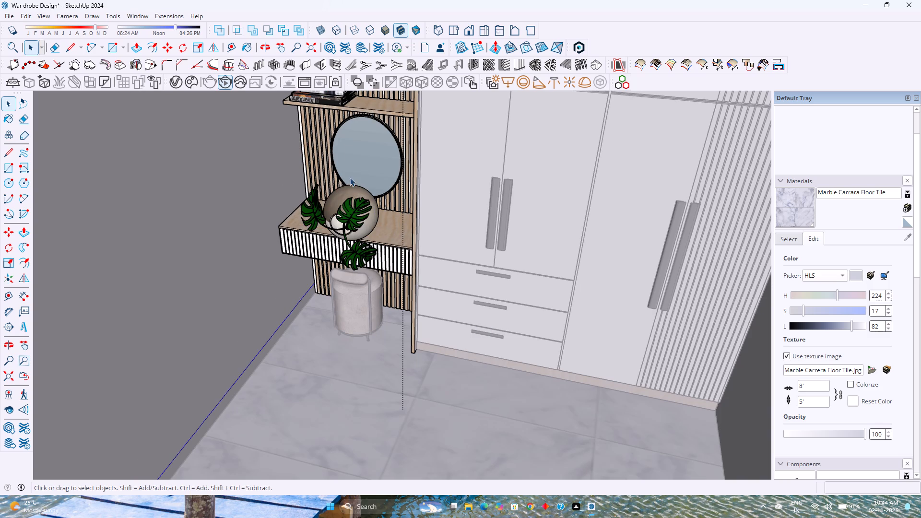
Rotate the Small Round Plant 90° about the red axis at its box corner so the pot stands upright.
click(350, 177)
click(344, 205)
scroll(344, 206, up, 6)
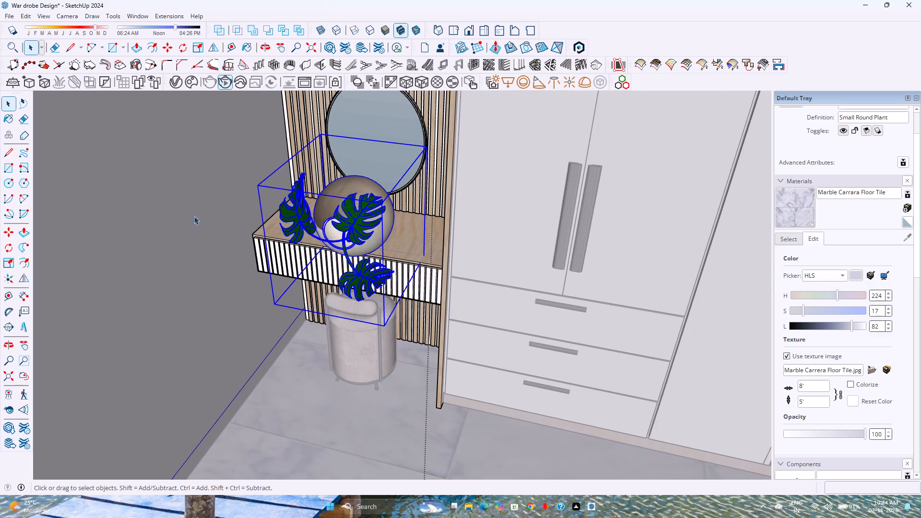
click(185, 49)
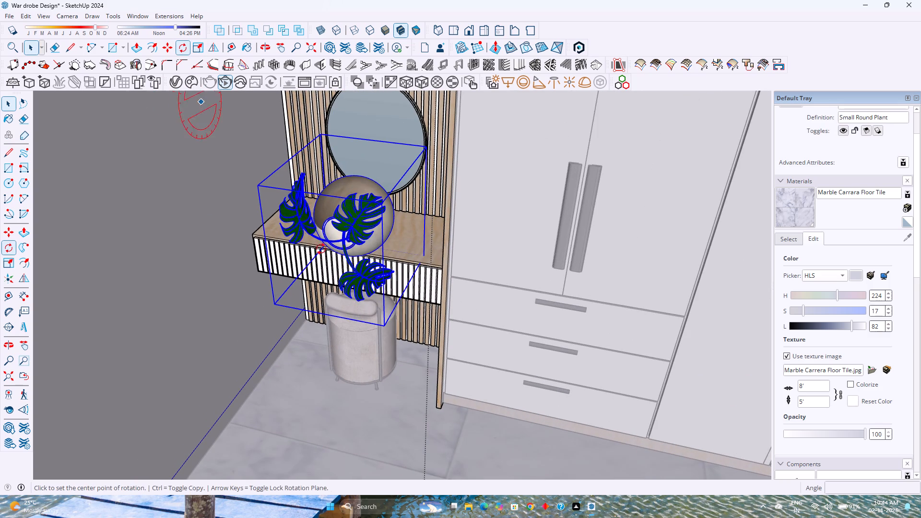
key(Right)
click(425, 256)
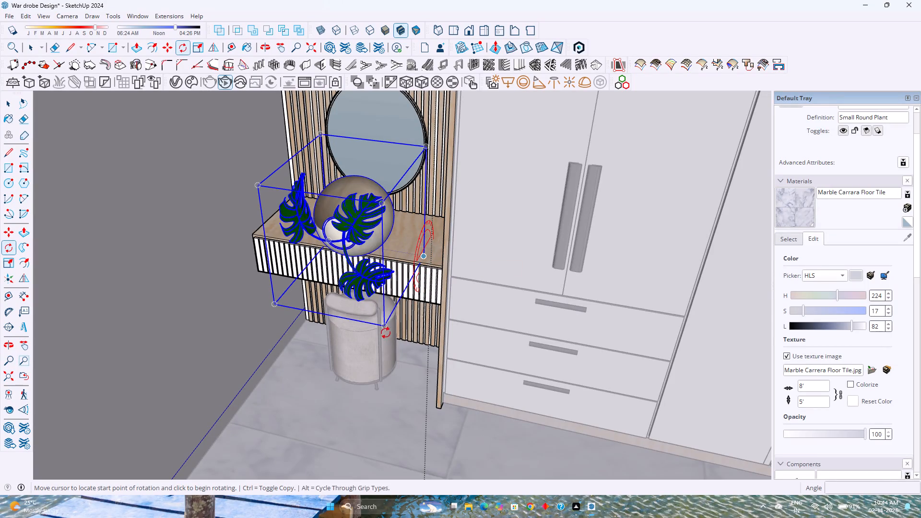
click(385, 328)
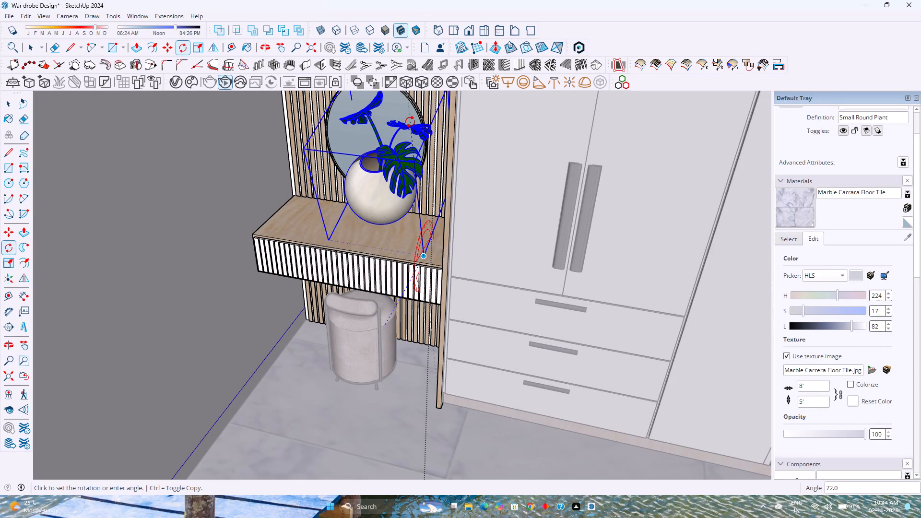
key(Up)
key(Left)
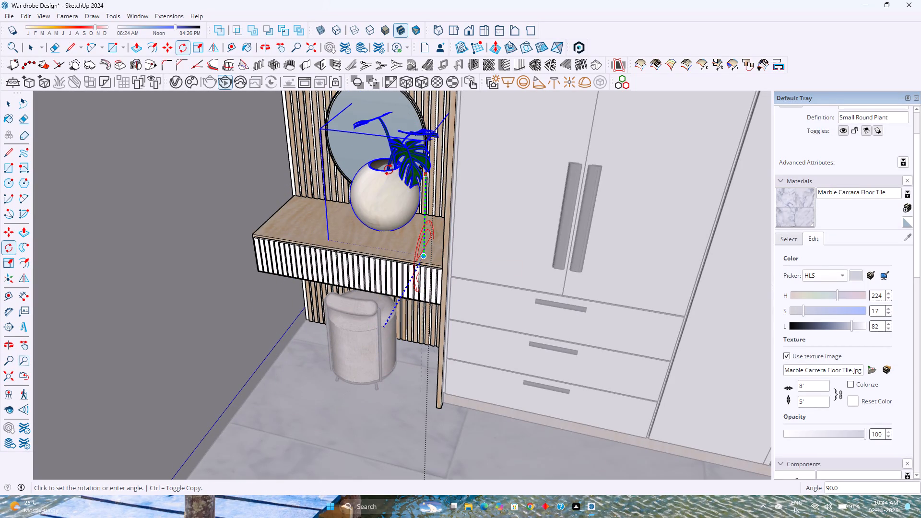
scroll(389, 184, up, 5)
click(390, 188)
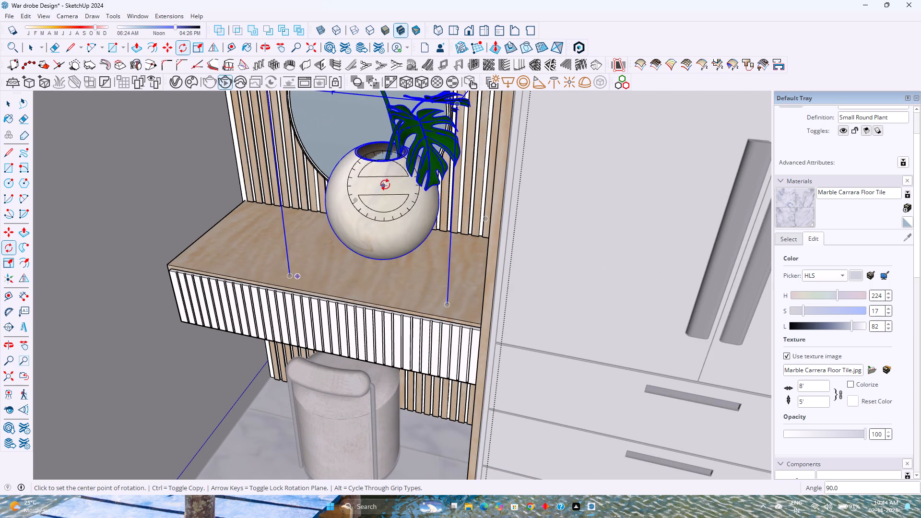
Scale the Small Round Plant down uniformly from its upper corner to less than half its size.
shift+middle_drag(399, 245, 389, 378)
key(s)
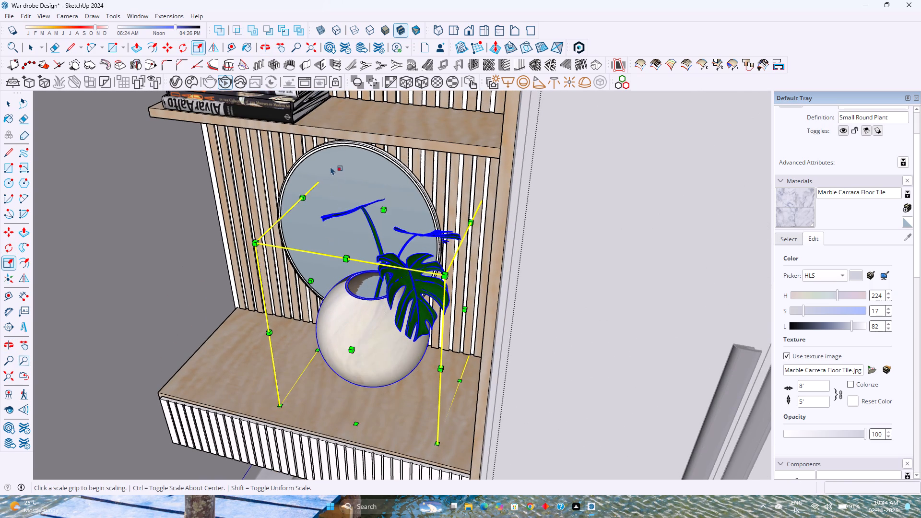
click(343, 160)
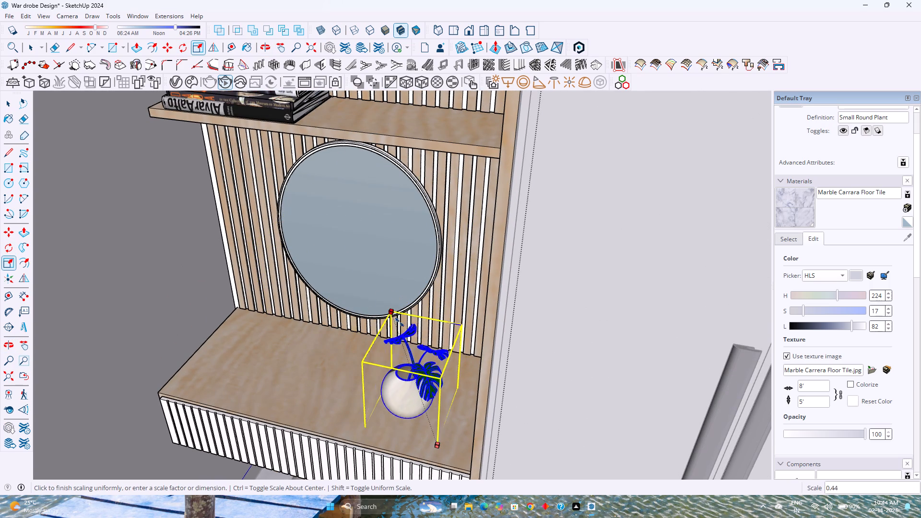
click(410, 343)
Move the plant by its bottom front corner about 3/16" on the dressing table top.
middle_drag(363, 368, 452, 306)
middle_click(452, 306)
scroll(536, 314, up, 4)
middle_drag(541, 294, 604, 330)
middle_click(604, 330)
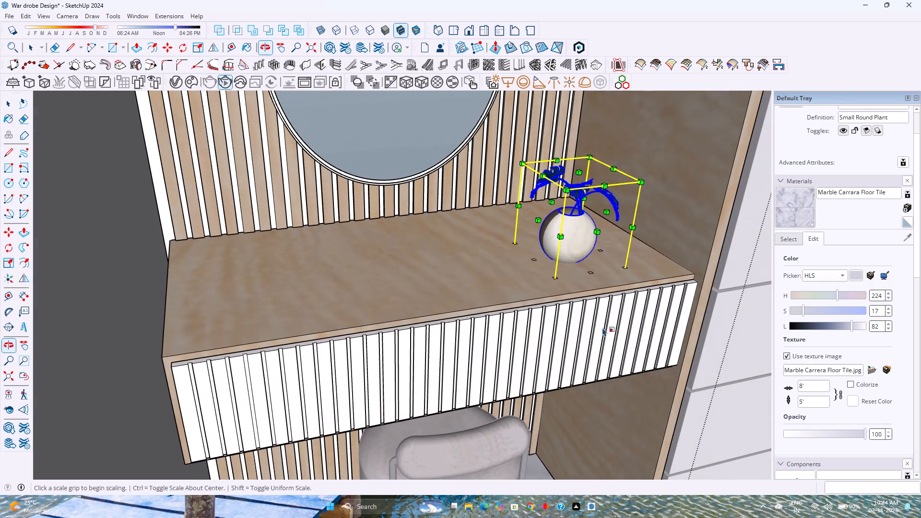
key(m)
click(550, 281)
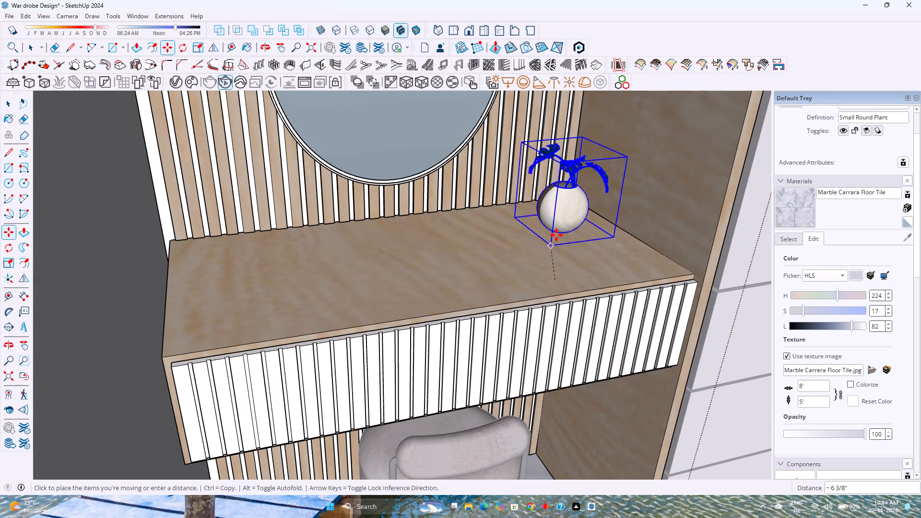
click(554, 281)
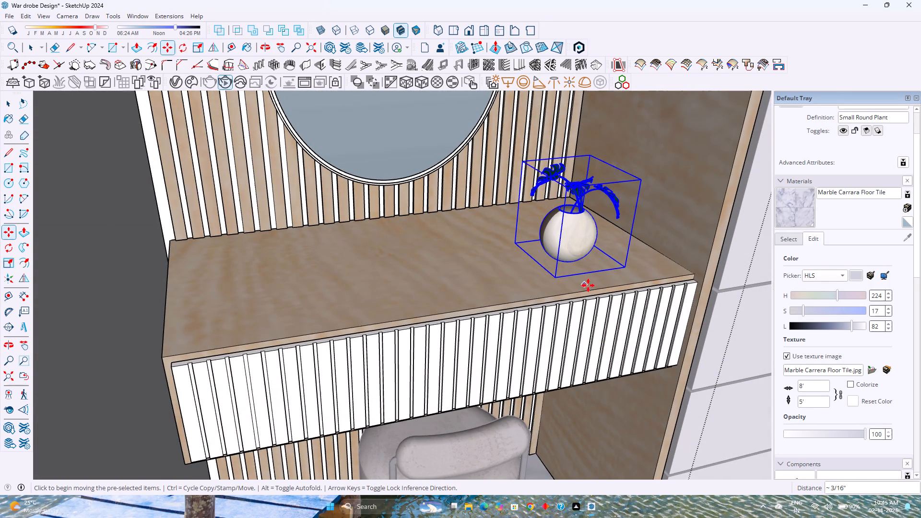
scroll(560, 285, up, 4)
shift+middle_drag(554, 280, 496, 398)
shift+middle_click(495, 398)
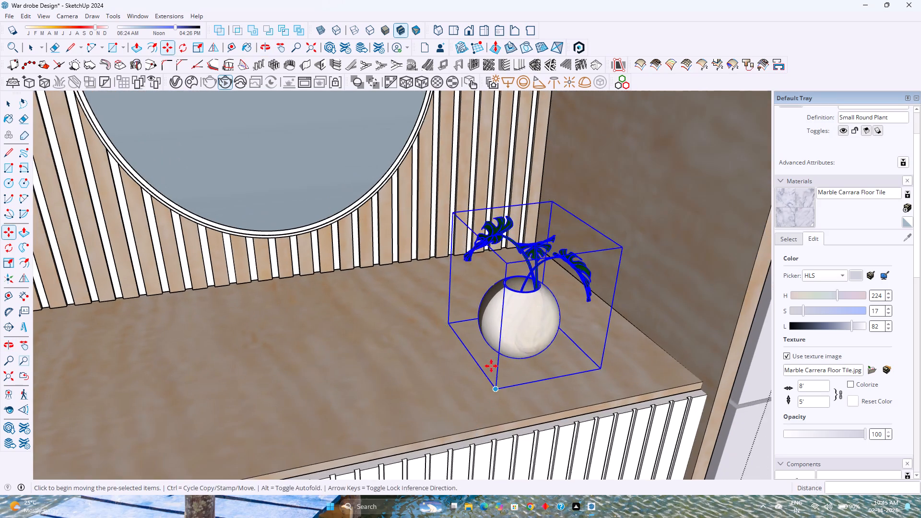
middle_drag(513, 341, 329, 291)
middle_click(329, 291)
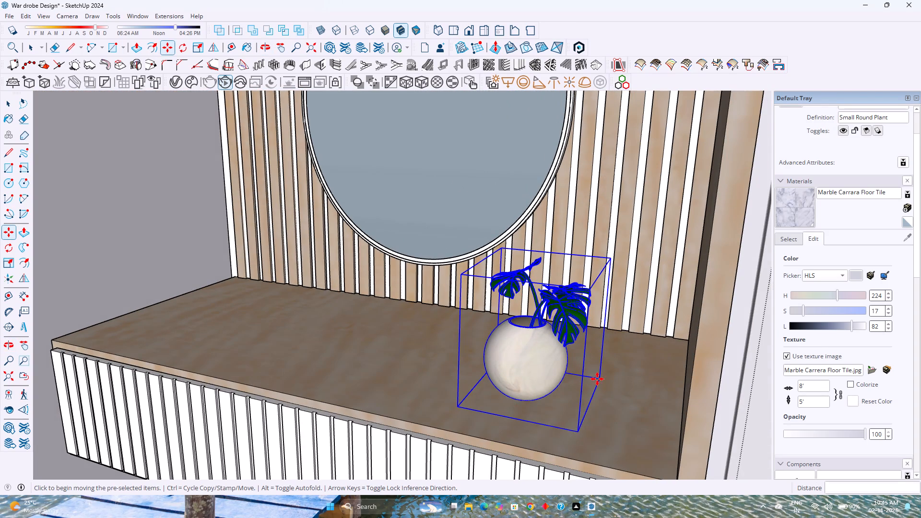
Move the plant by its base corner into the table top's back corner, where the fluted panel meets the side panel, and deselect it.
click(597, 379)
scroll(658, 345, up, 2)
middle_drag(659, 345, 676, 367)
middle_click(676, 367)
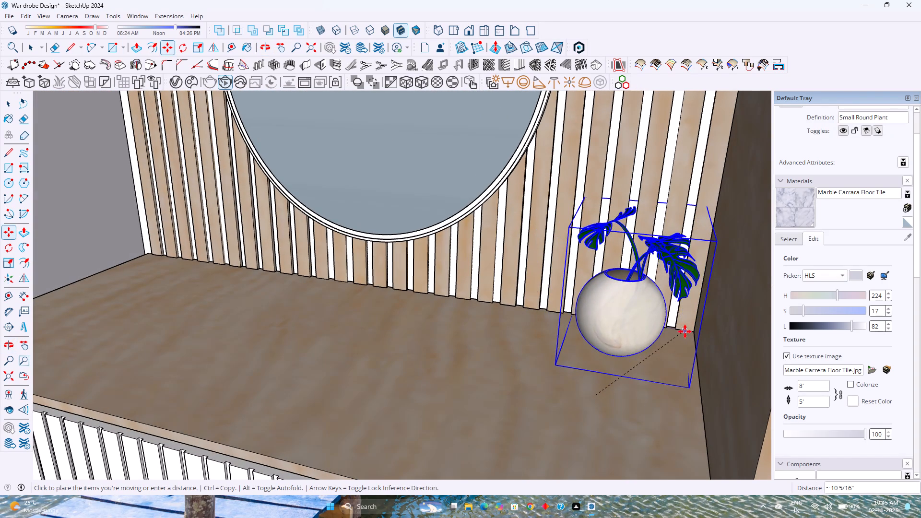
click(693, 331)
middle_drag(519, 375, 706, 392)
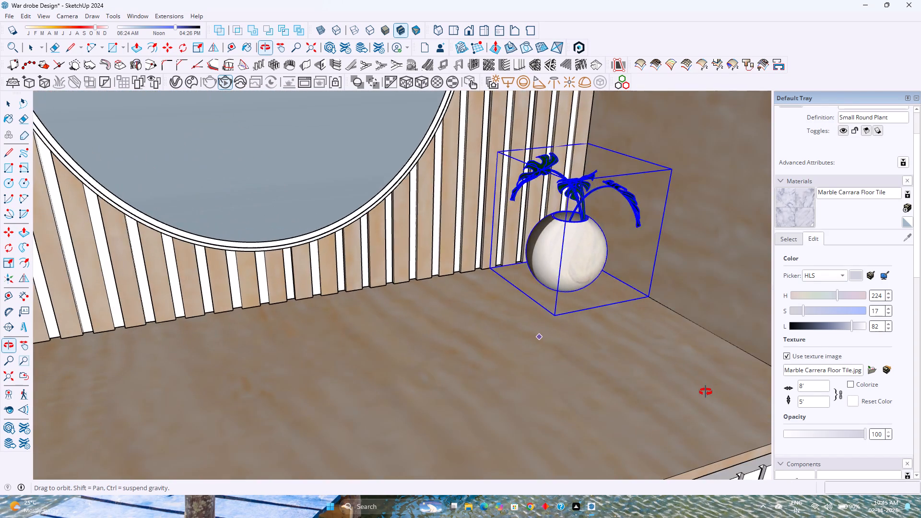
middle_drag(706, 392, 566, 377)
middle_click(564, 377)
middle_click(563, 377)
key(space)
scroll(502, 368, down, 4)
key(Escape)
scroll(501, 360, down, 1)
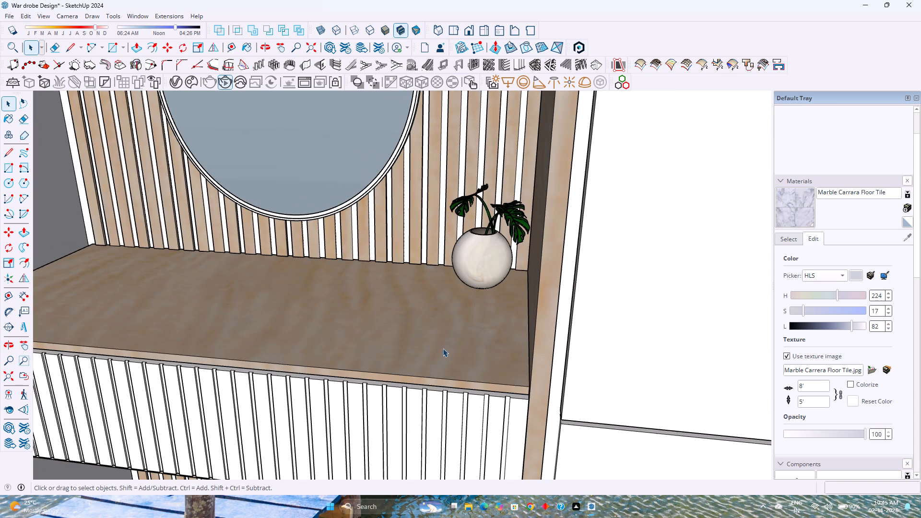
Open the dressing unit group and select the dressing table with the fluted drawer front inside it.
shift+middle_drag(442, 348, 502, 401)
double_click(474, 360)
double_click(452, 368)
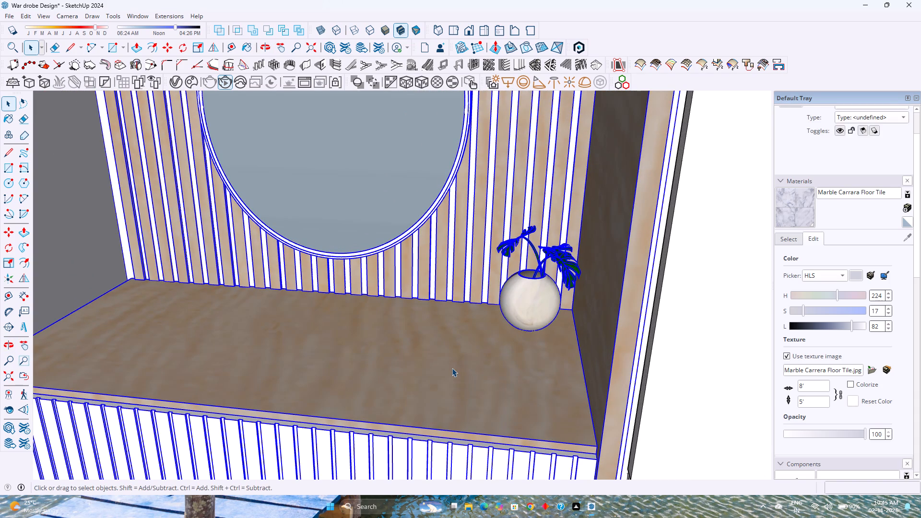
scroll(416, 375, down, 4)
click(413, 372)
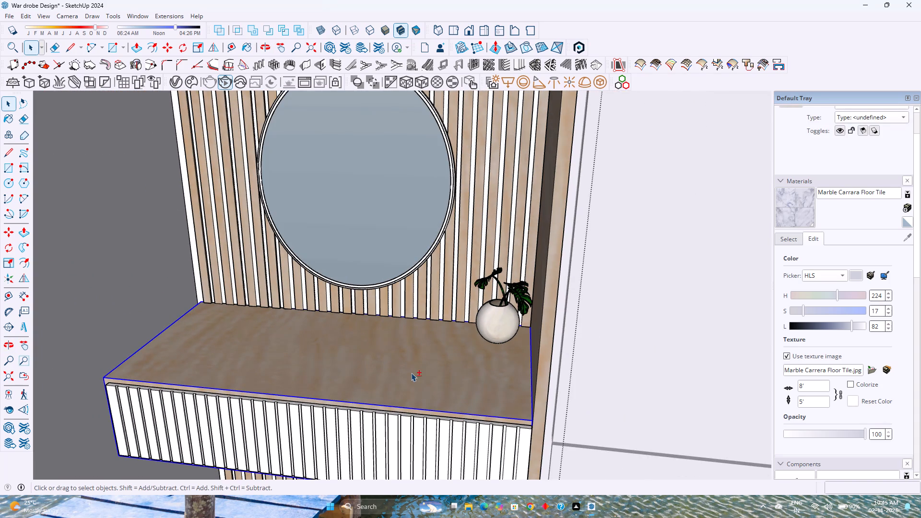
shift+scroll(411, 373, down, 1)
shift+middle_drag(411, 373, 434, 439)
middle_drag(390, 413, 414, 395)
scroll(413, 383, down, 4)
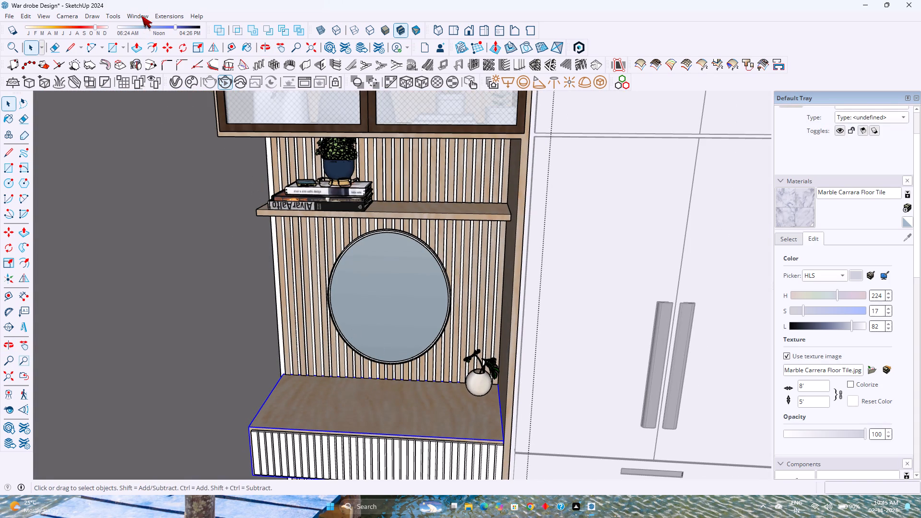
Reopen the 3D Warehouse and search its models for "makeup".
click(142, 16)
click(183, 92)
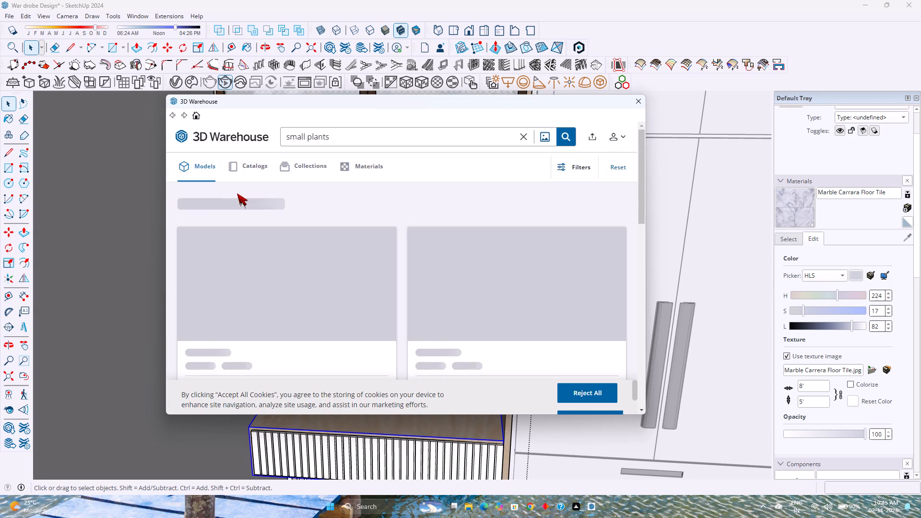
click(526, 139)
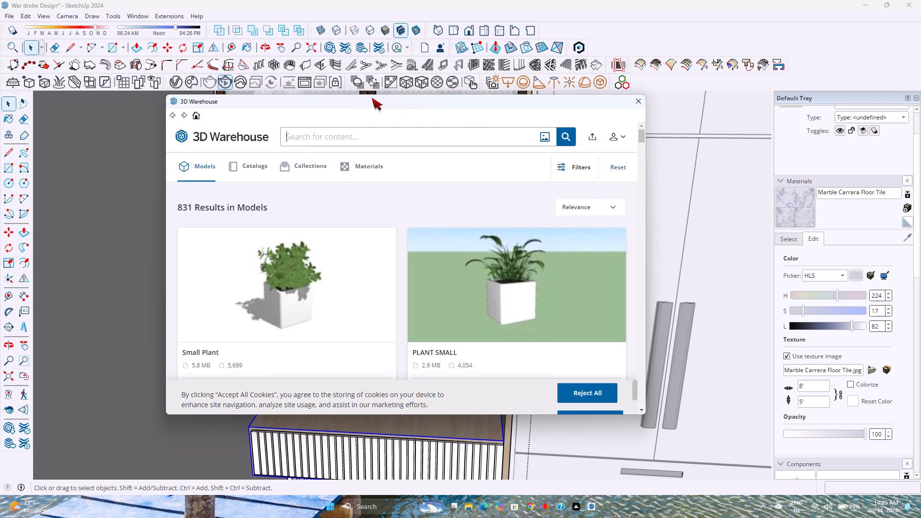
text(mal=)
key(BackSpace)
key(BackSpace)
text(keup)
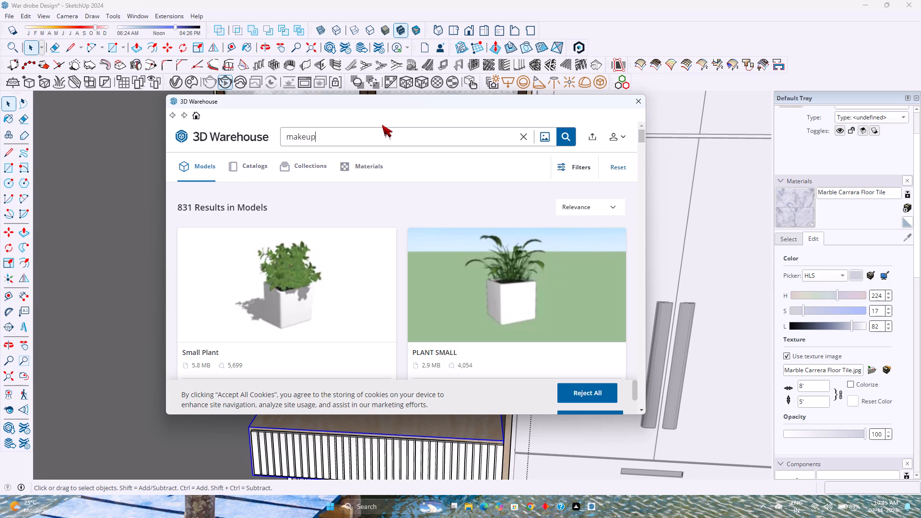
key(space)
key(Return)
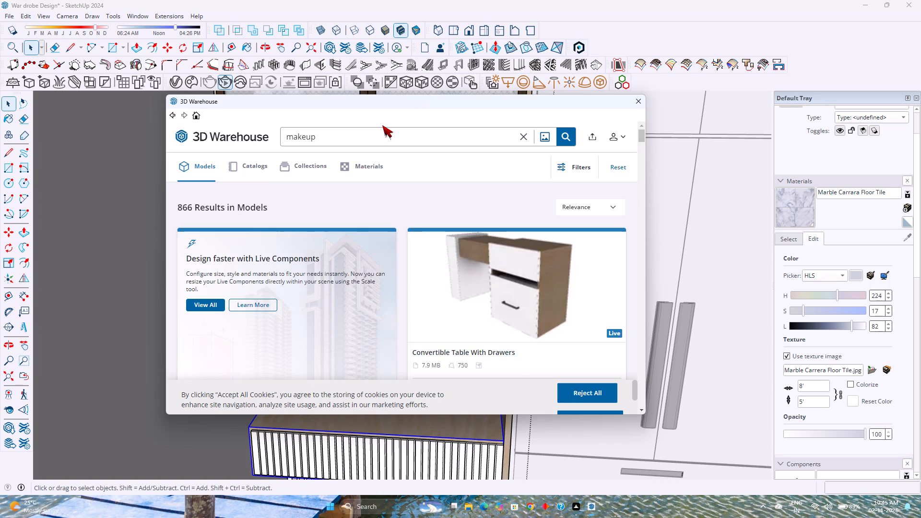
Look through the makeup search results for a model suited to decorating the dressing table.
scroll(391, 271, down, 3)
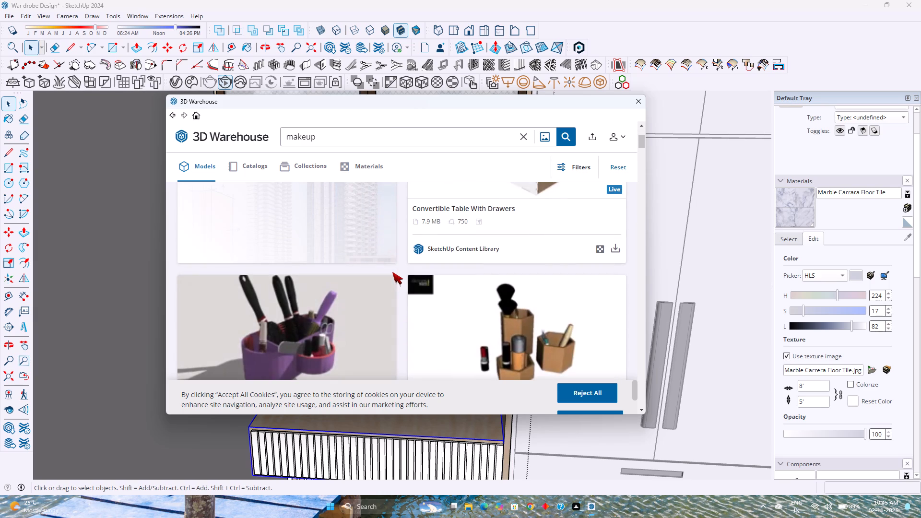
scroll(392, 272, down, 3)
scroll(392, 272, up, 2)
scroll(392, 272, down, 3)
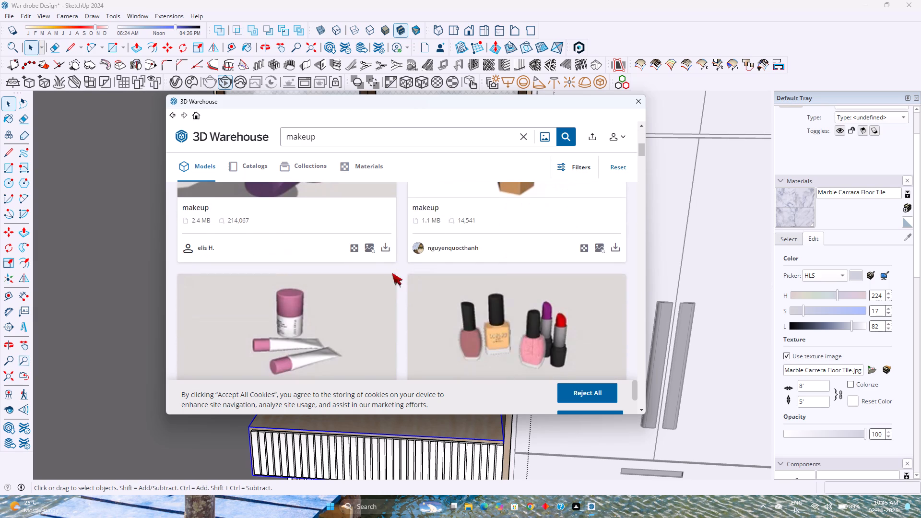
scroll(392, 274, up, 3)
scroll(392, 274, down, 18)
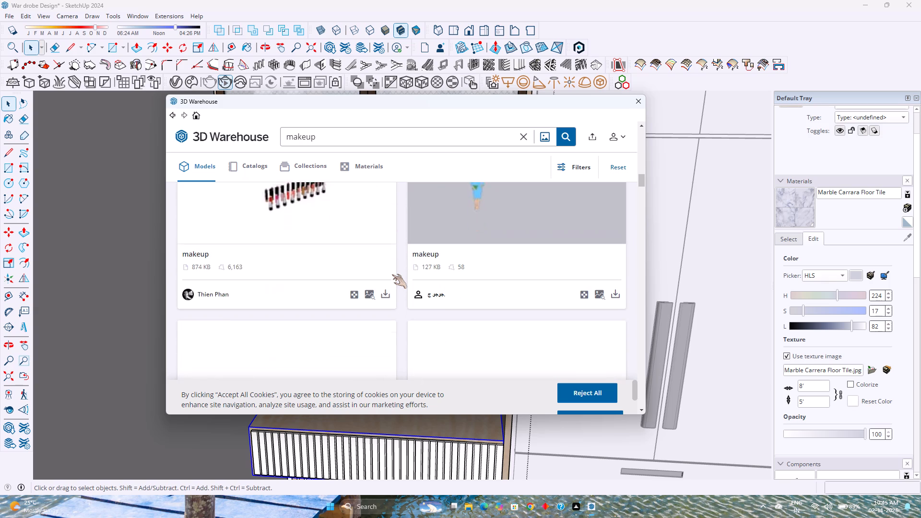
scroll(392, 274, down, 3)
scroll(392, 274, up, 10)
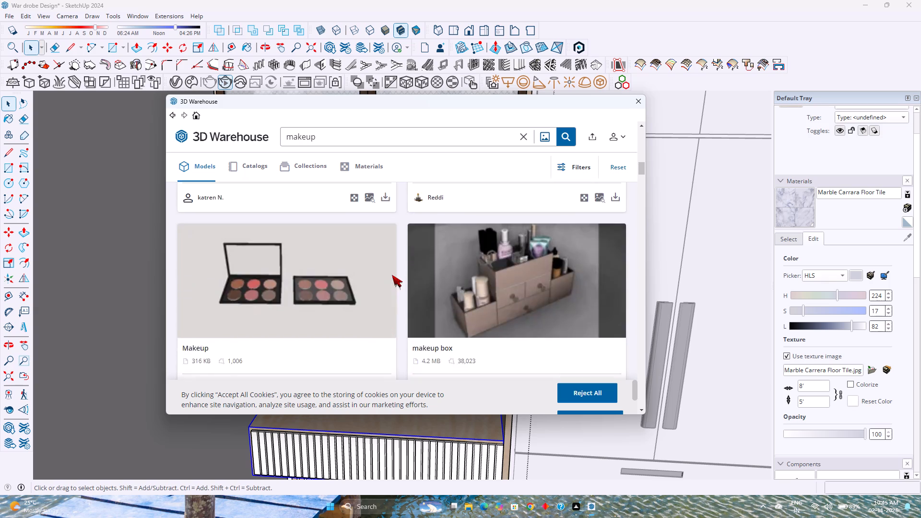
scroll(392, 275, up, 12)
scroll(392, 275, down, 3)
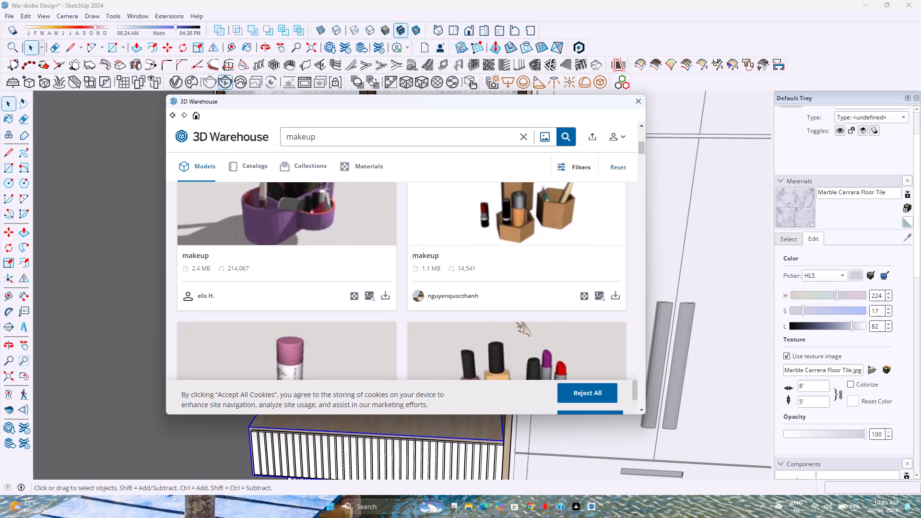
scroll(430, 286, down, 20)
scroll(430, 286, down, 7)
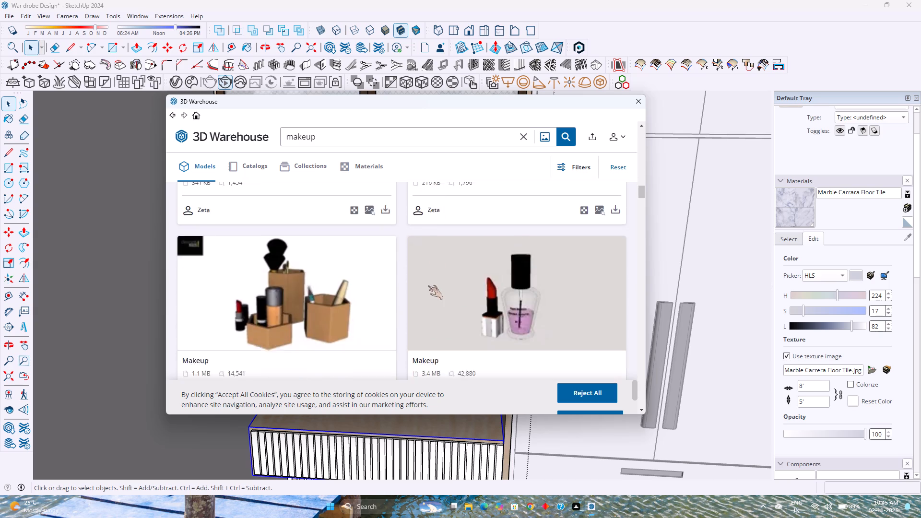
scroll(428, 285, up, 3)
scroll(428, 285, down, 7)
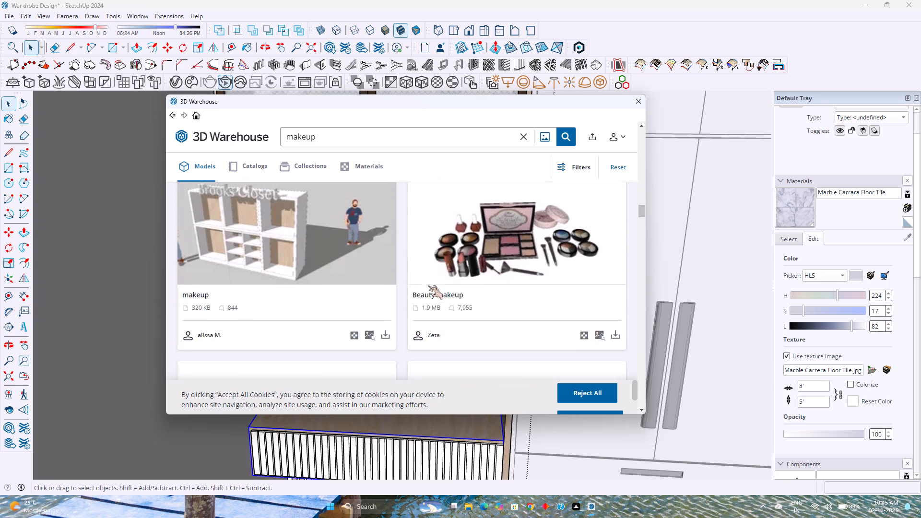
scroll(428, 285, down, 9)
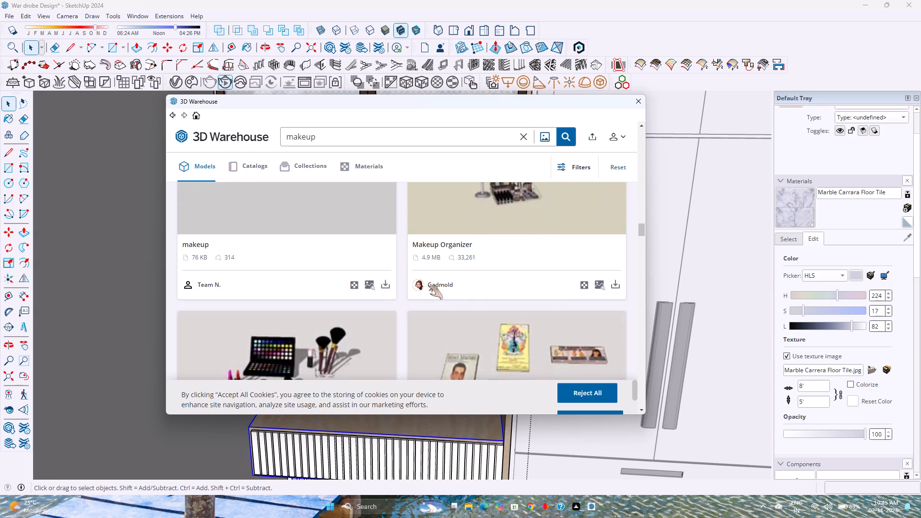
scroll(428, 285, up, 2)
scroll(428, 285, down, 4)
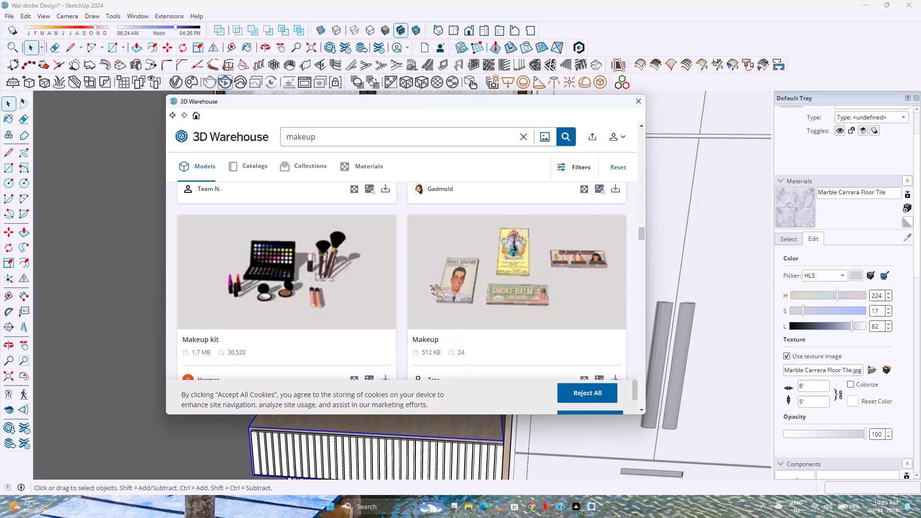
scroll(430, 285, down, 10)
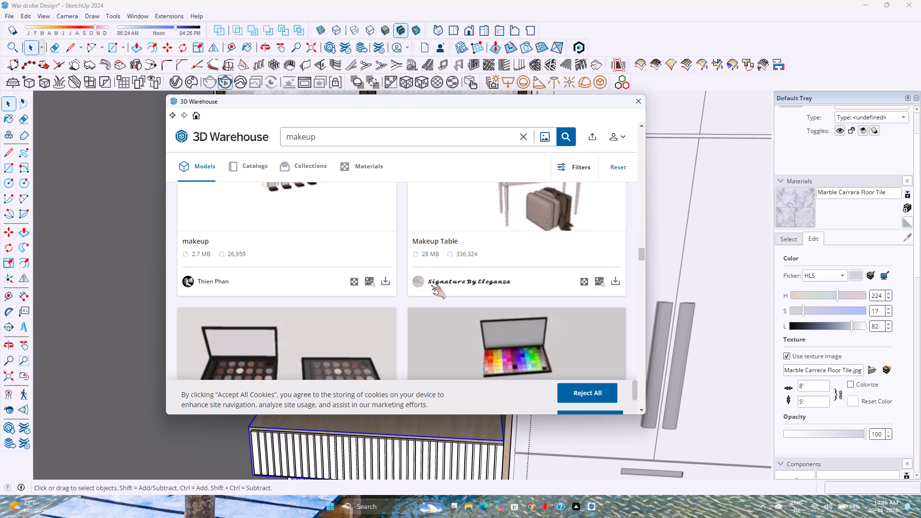
scroll(431, 285, up, 1)
scroll(431, 285, down, 15)
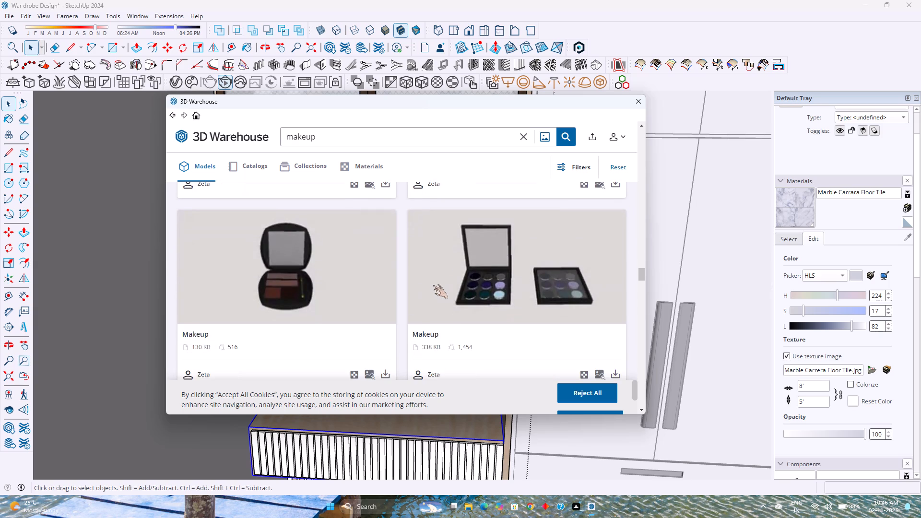
scroll(433, 285, down, 1)
scroll(433, 285, up, 4)
scroll(436, 284, down, 17)
scroll(436, 284, up, 19)
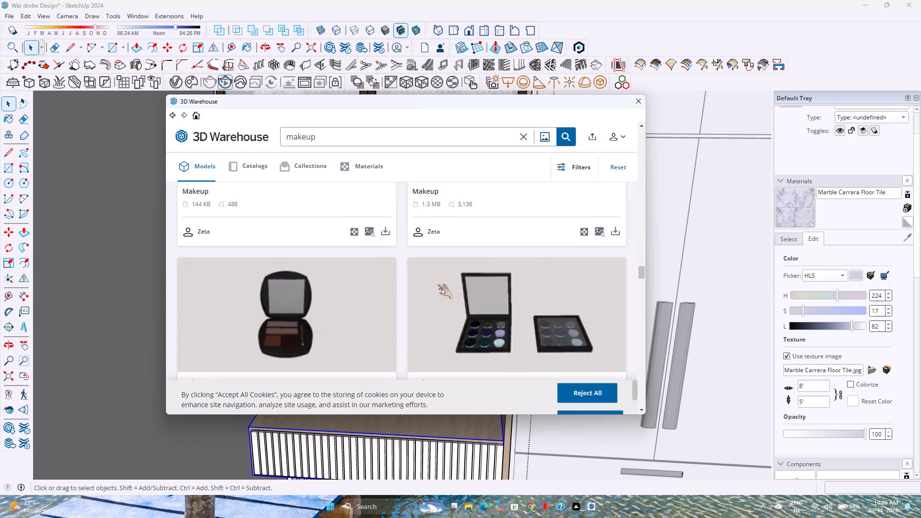
scroll(437, 284, up, 20)
scroll(437, 284, up, 13)
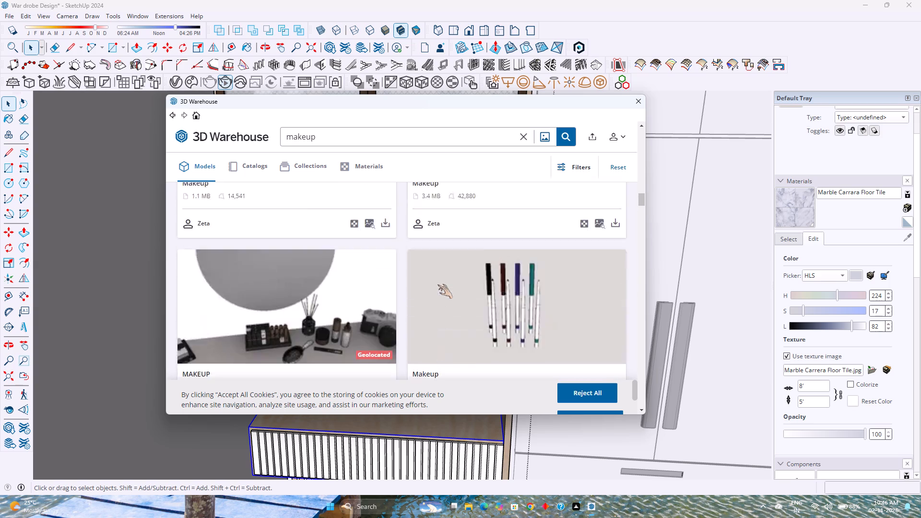
scroll(437, 284, up, 20)
scroll(437, 284, up, 12)
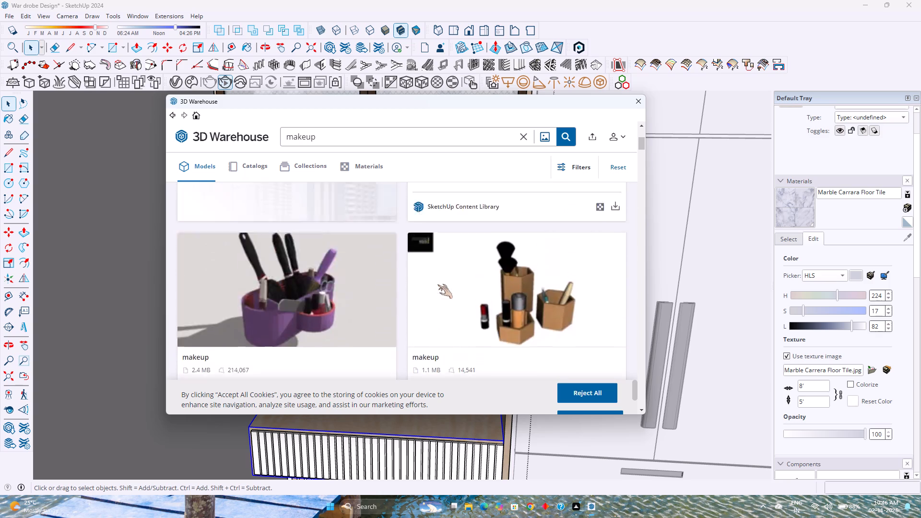
Download the "makeup" model with hexagonal brush holders and lipsticks into the scene and place it on the dressing table top.
scroll(437, 284, down, 5)
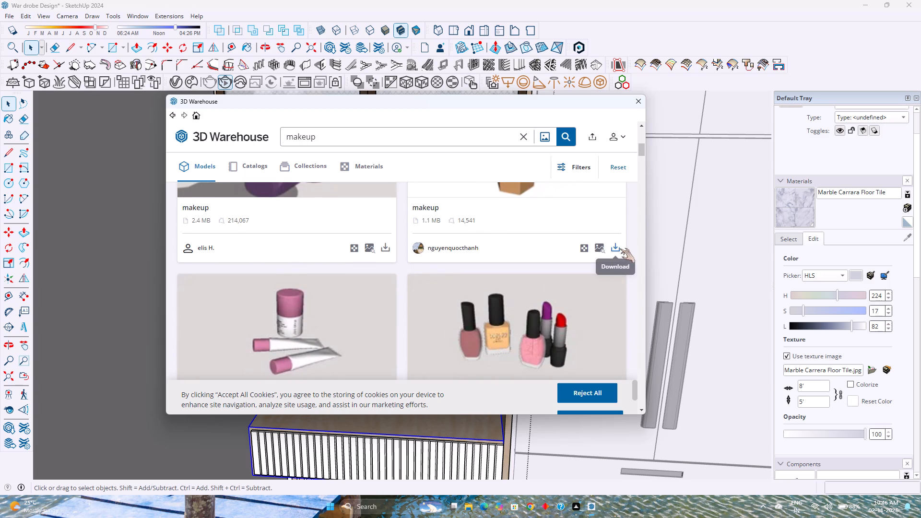
click(615, 250)
click(367, 262)
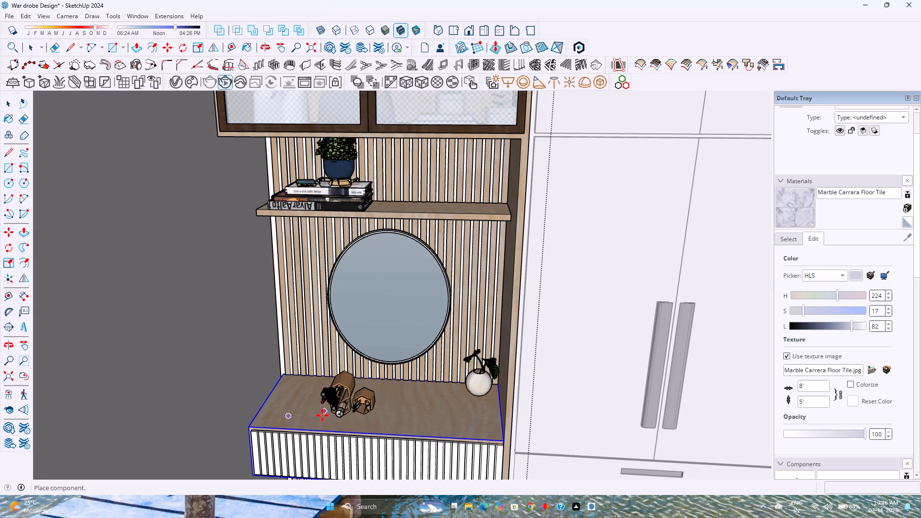
click(322, 417)
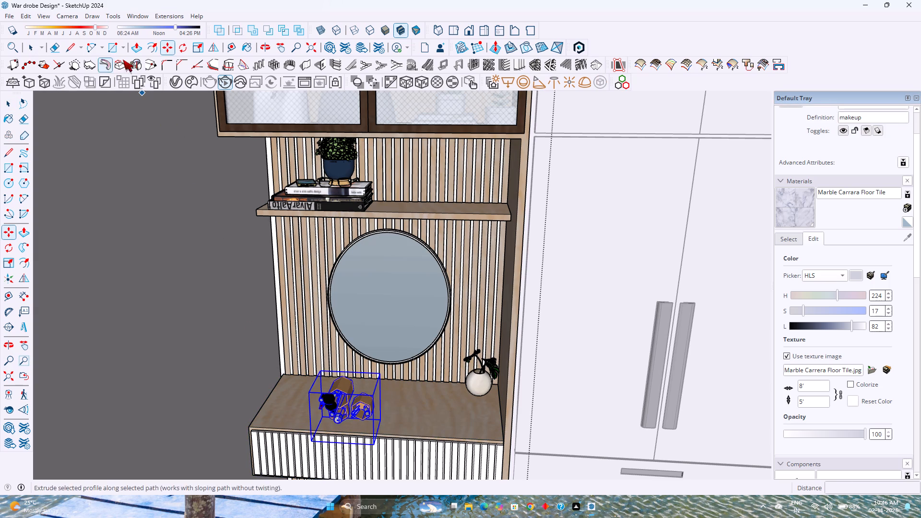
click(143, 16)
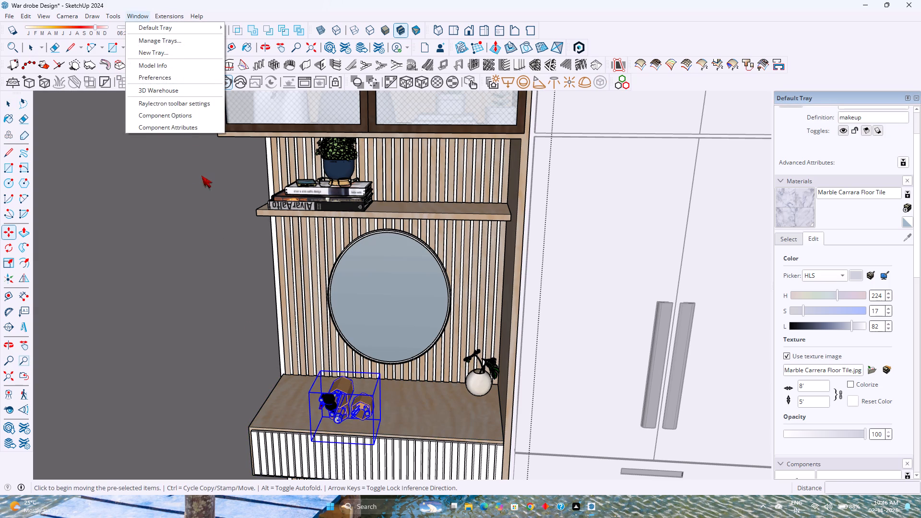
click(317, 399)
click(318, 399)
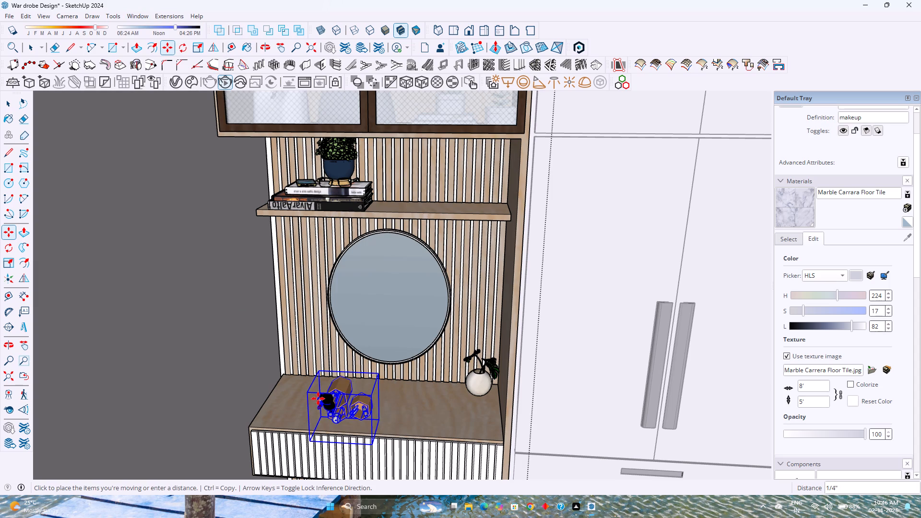
Rotate the makeup set 90 degrees around the red axis at its base corner so it stands upright on the dressing table.
click(181, 51)
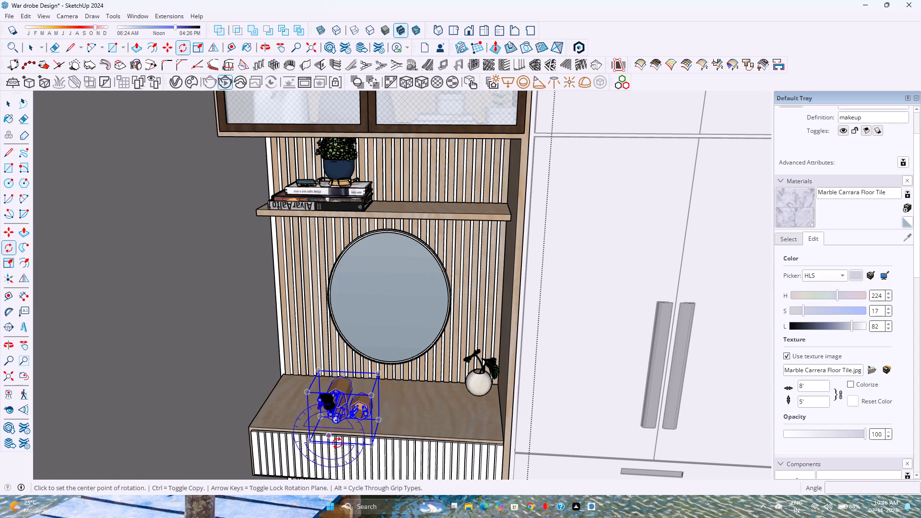
key(Right)
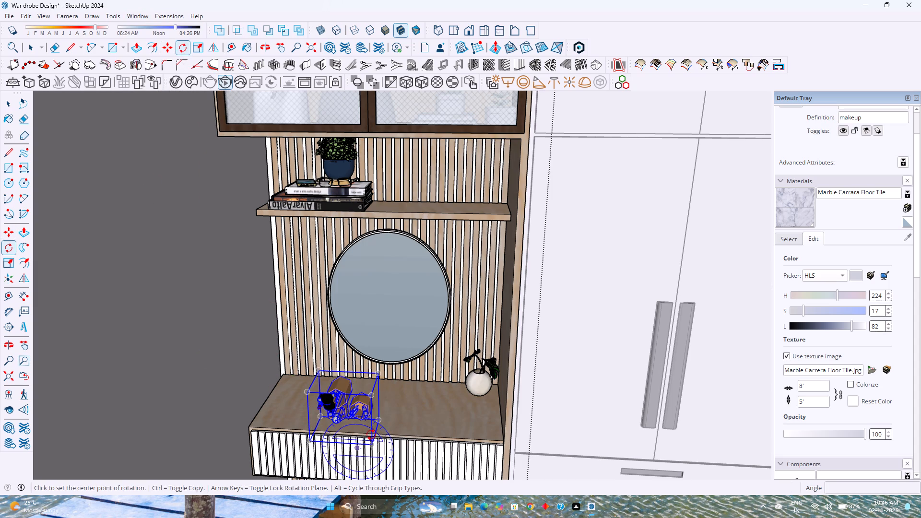
key(Right)
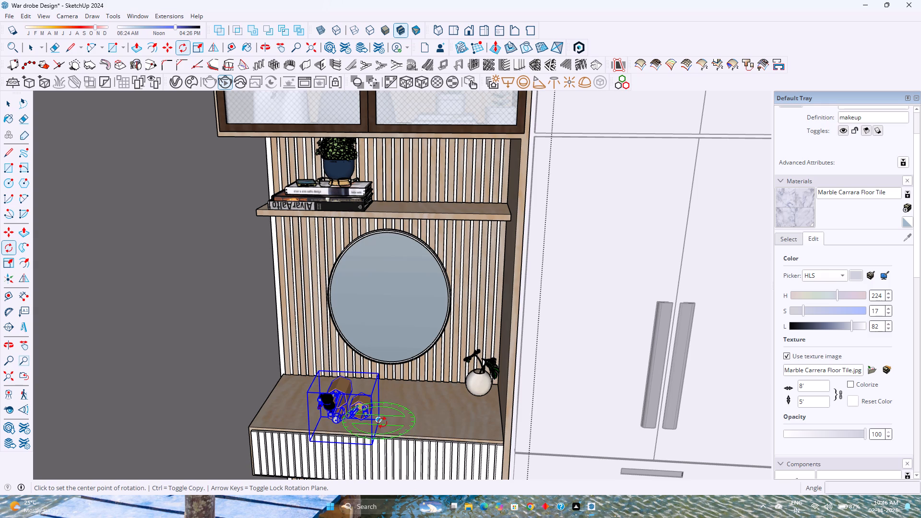
key(Right)
click(381, 419)
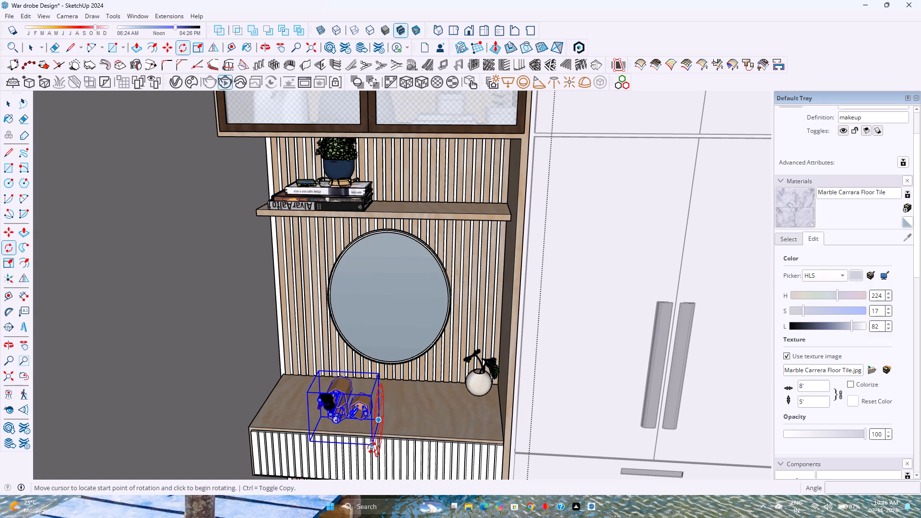
click(372, 448)
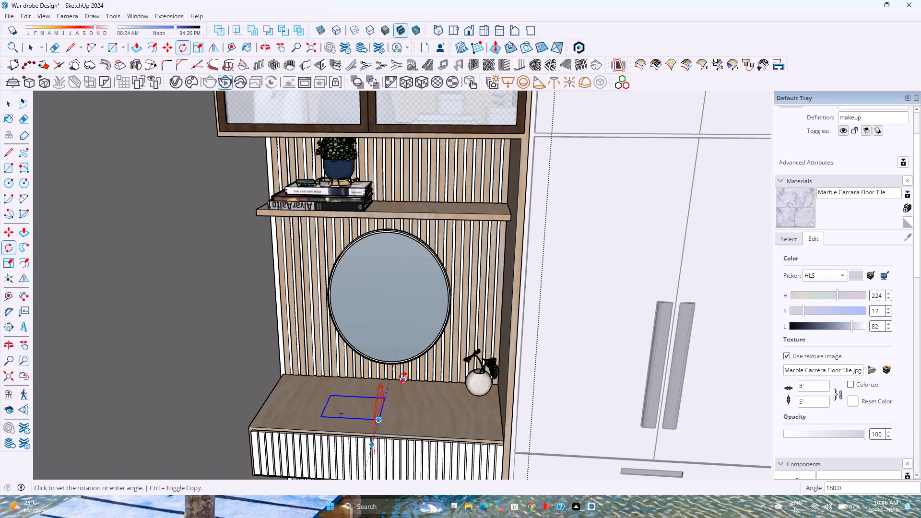
key(Left)
key(Up)
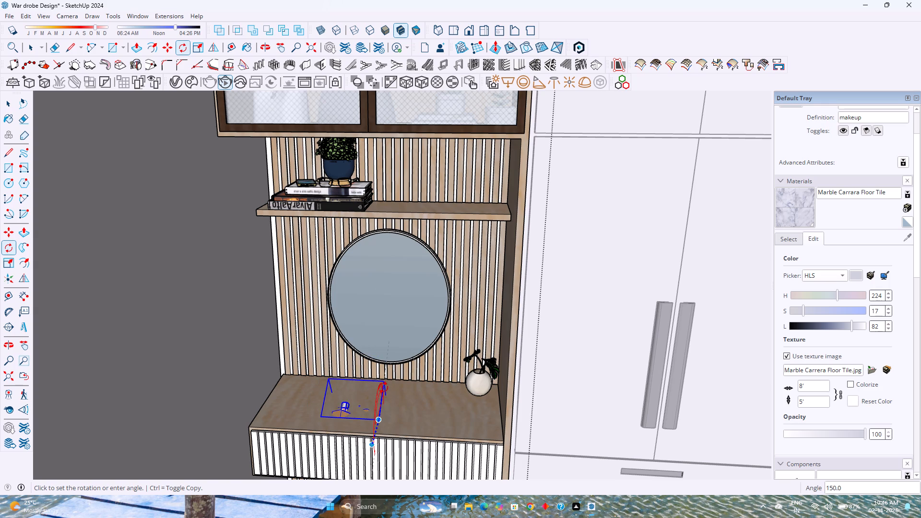
key(Left)
click(382, 392)
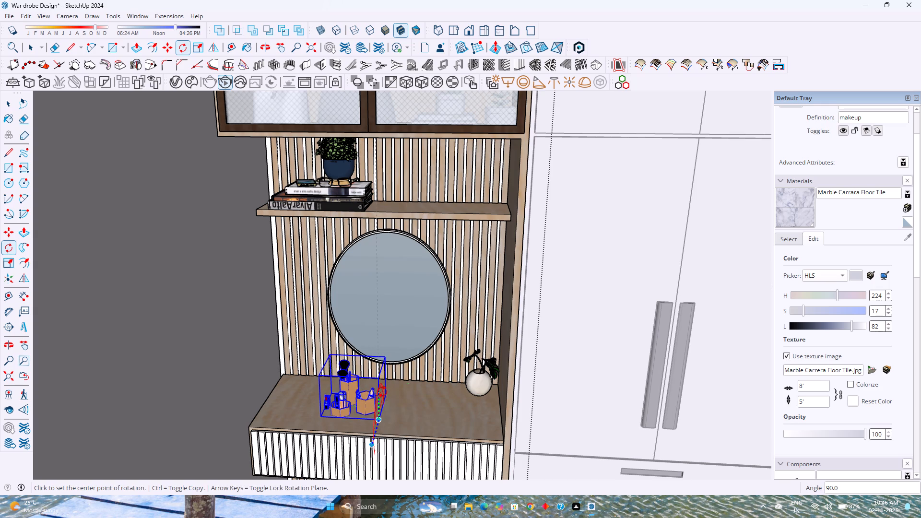
Move the makeup set by its base corner about 11 15/16" to the table's back corner opposite the plant, and deselect it.
key(m)
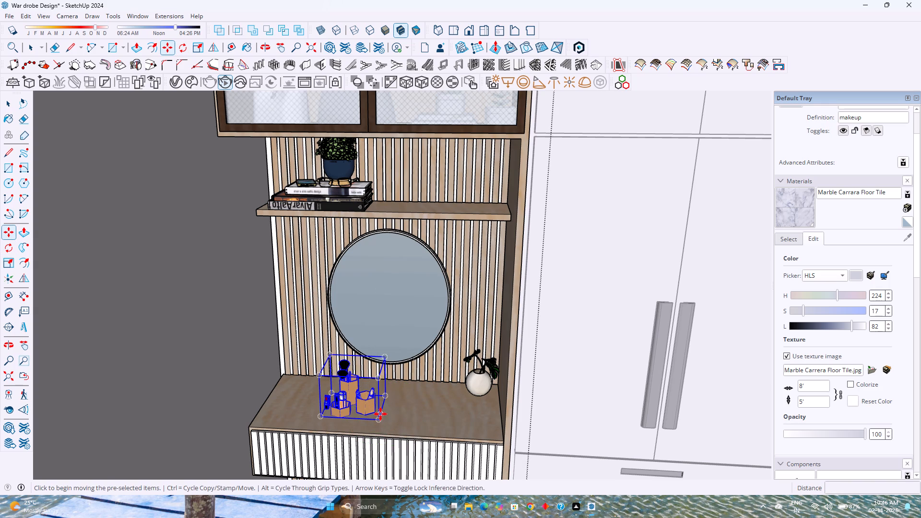
click(379, 423)
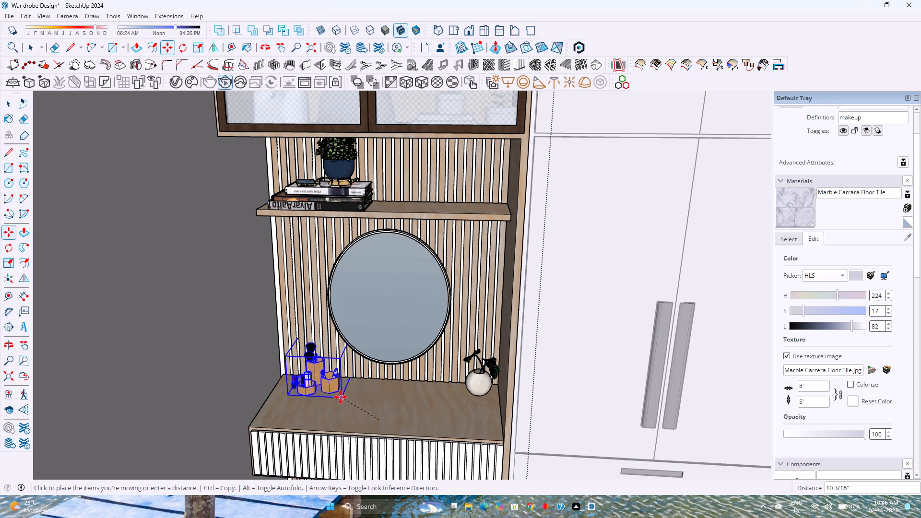
click(334, 395)
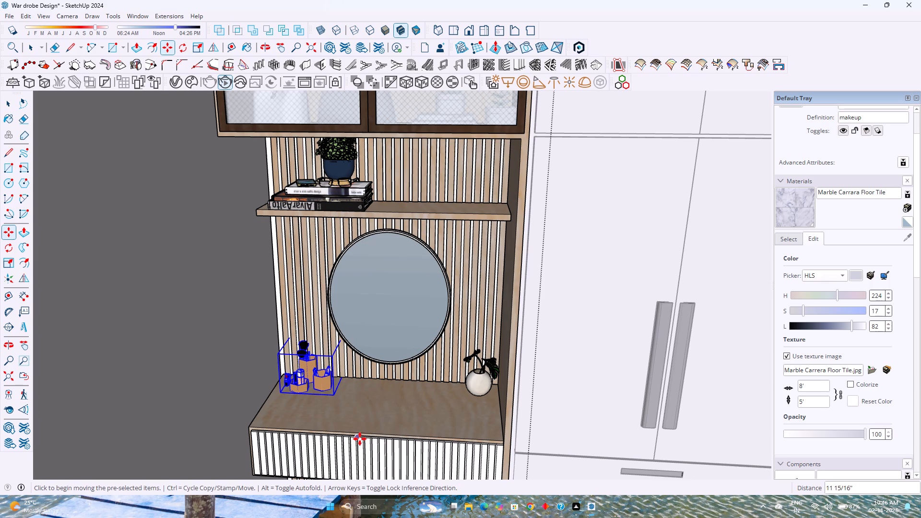
key(space)
key(Escape)
Save the wardrobe model.
scroll(361, 421, up, 3)
scroll(367, 421, down, 2)
middle_drag(373, 420, 436, 388)
middle_click(436, 388)
scroll(435, 388, down, 3)
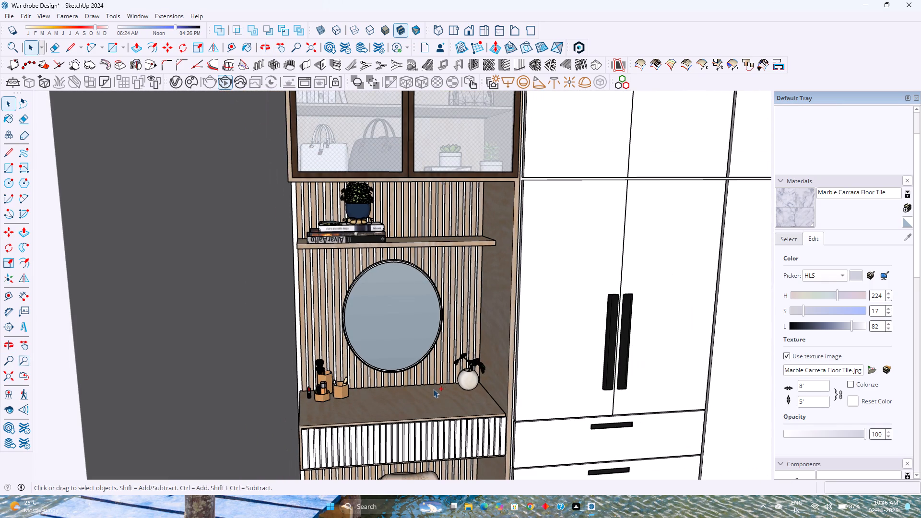
key(ctrl+s)
Draw a 10'6" by 10'3" ceiling rectangle across the tops of the room walls, between opposite inner corners.
scroll(437, 386, down, 9)
middle_drag(453, 386, 411, 427)
middle_click(411, 427)
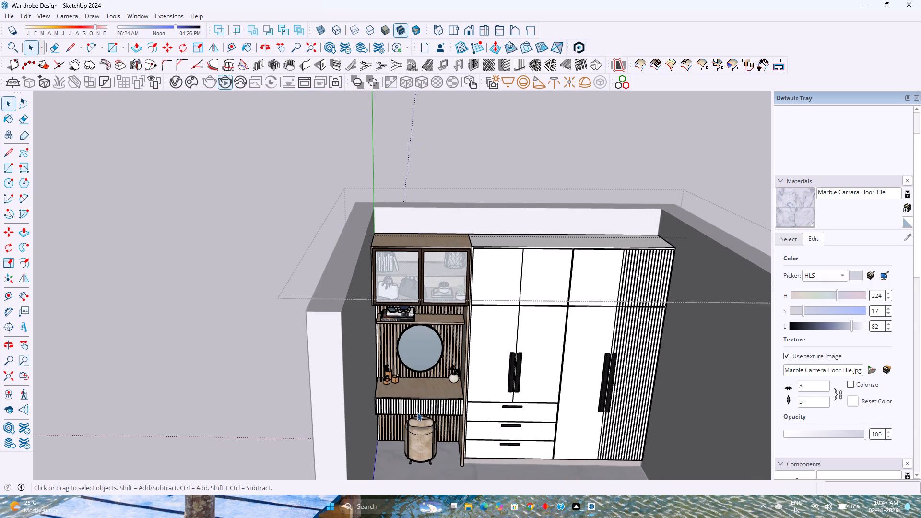
key(Escape)
key(Escape)
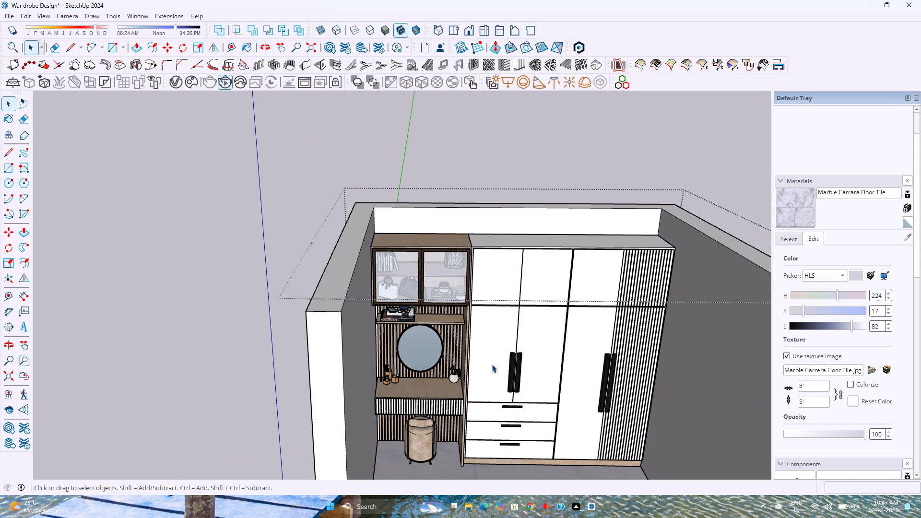
shift+middle_drag(470, 354, 390, 336)
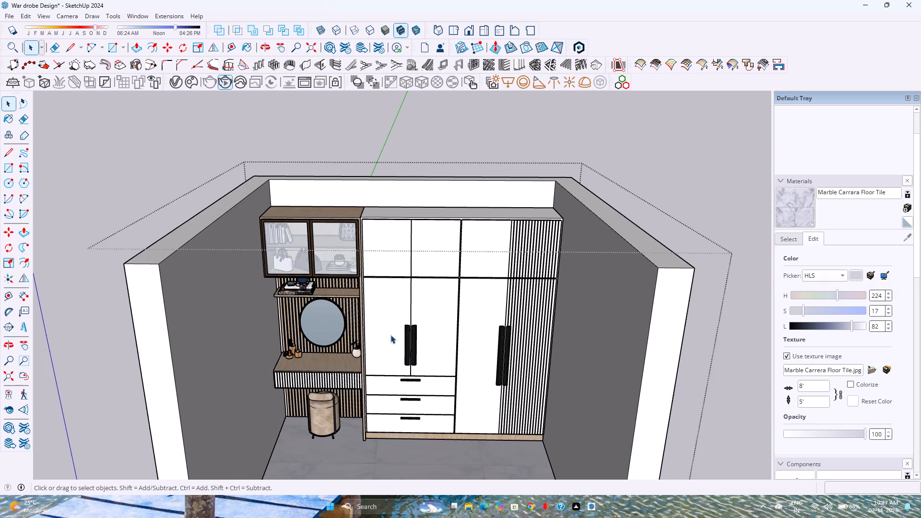
click(177, 233)
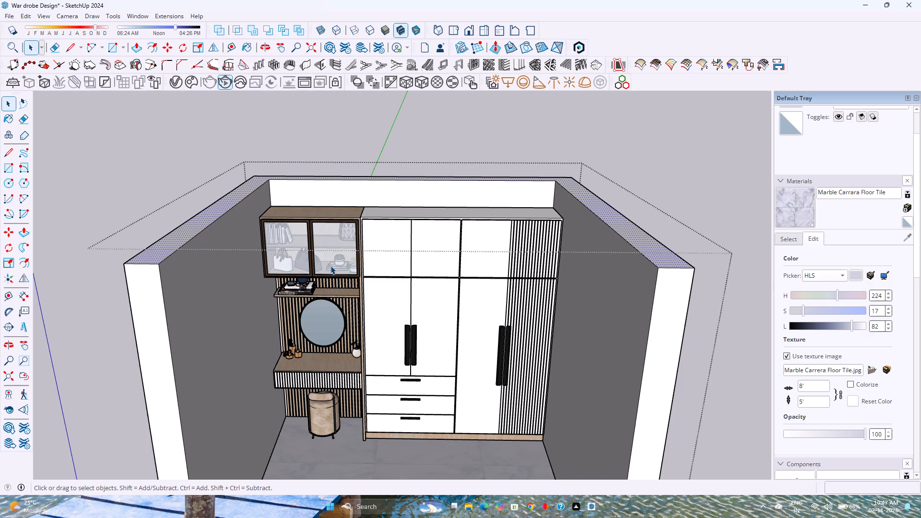
key(Escape)
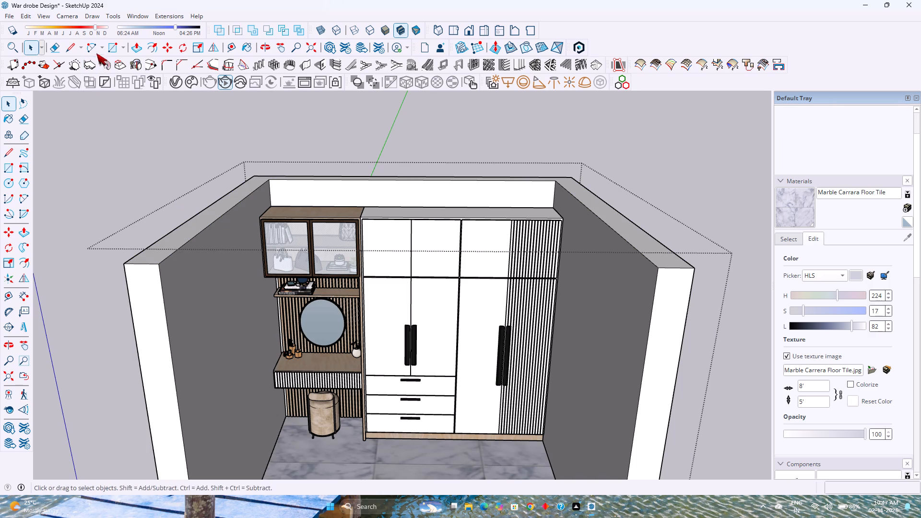
click(114, 51)
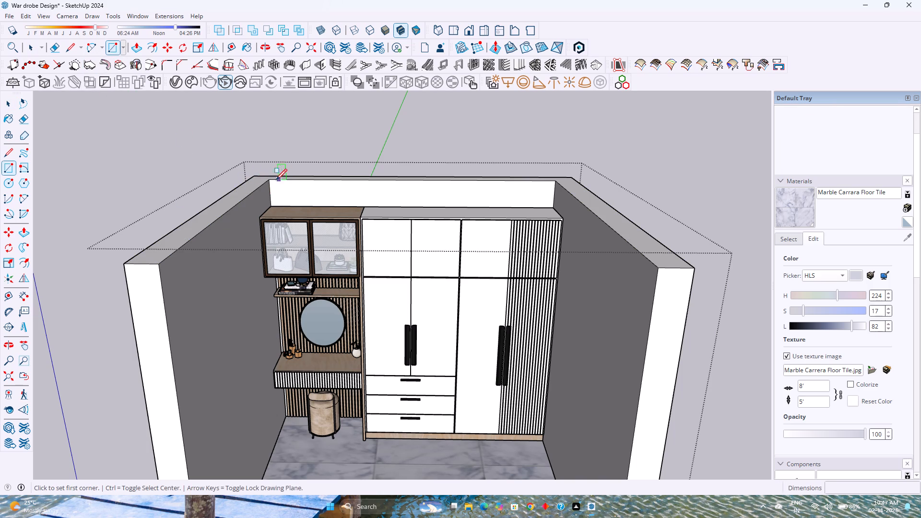
click(272, 181)
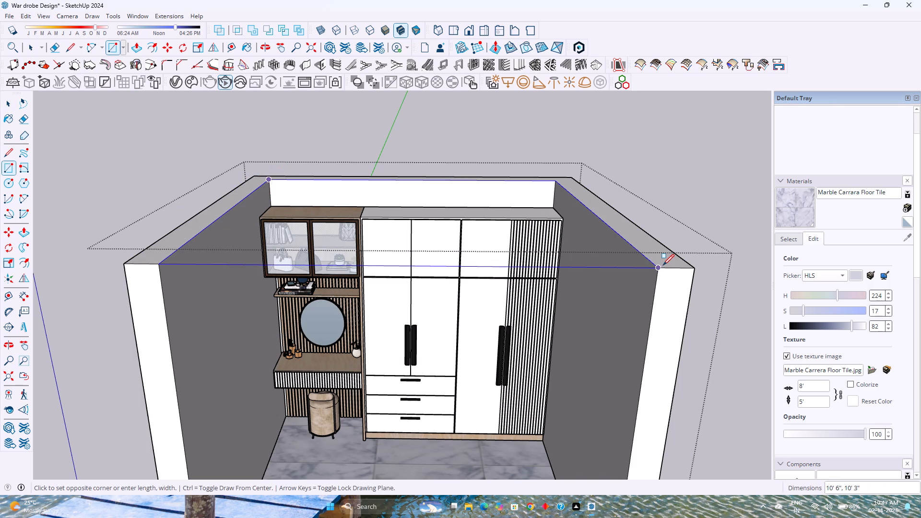
click(663, 265)
key(v)
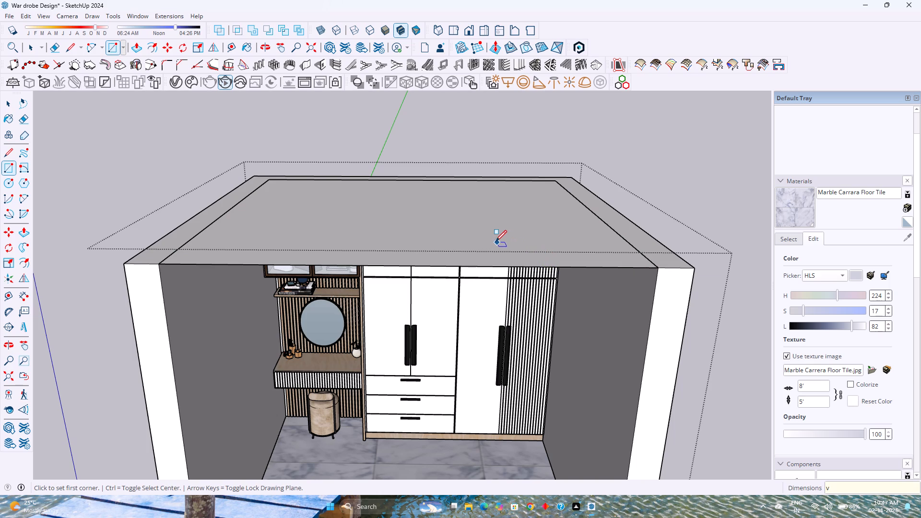
Group the ceiling rectangle's face together with its edges.
key(space)
double_click(496, 241)
right_click(495, 241)
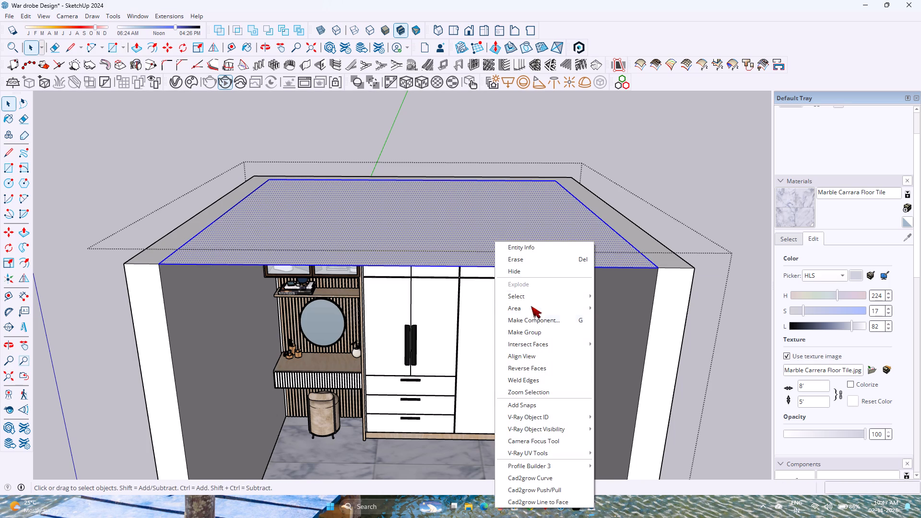
click(528, 335)
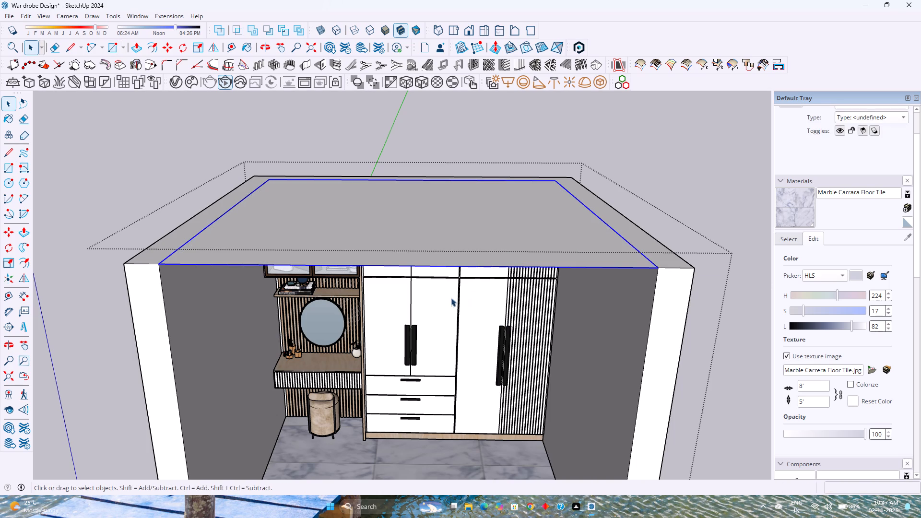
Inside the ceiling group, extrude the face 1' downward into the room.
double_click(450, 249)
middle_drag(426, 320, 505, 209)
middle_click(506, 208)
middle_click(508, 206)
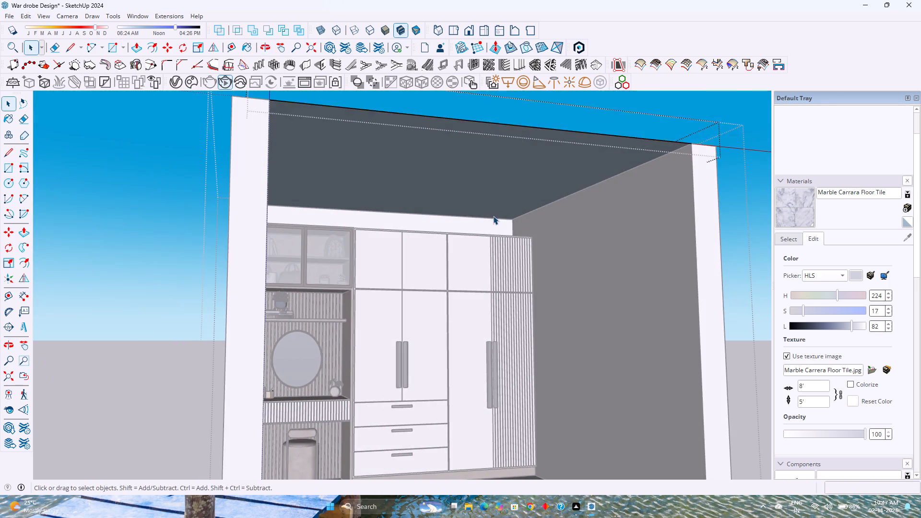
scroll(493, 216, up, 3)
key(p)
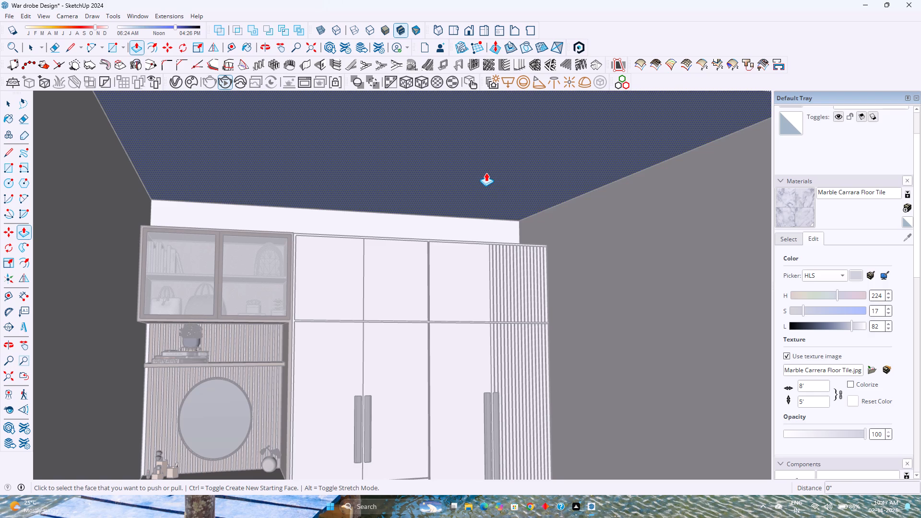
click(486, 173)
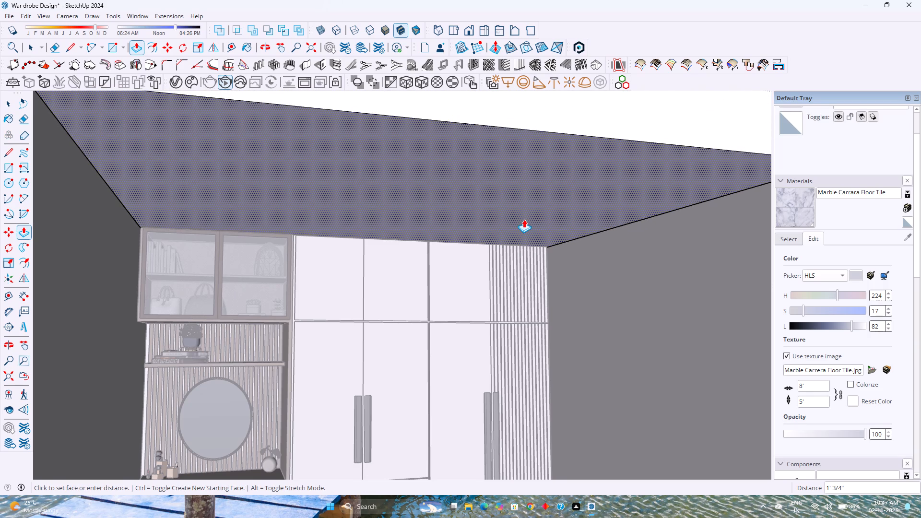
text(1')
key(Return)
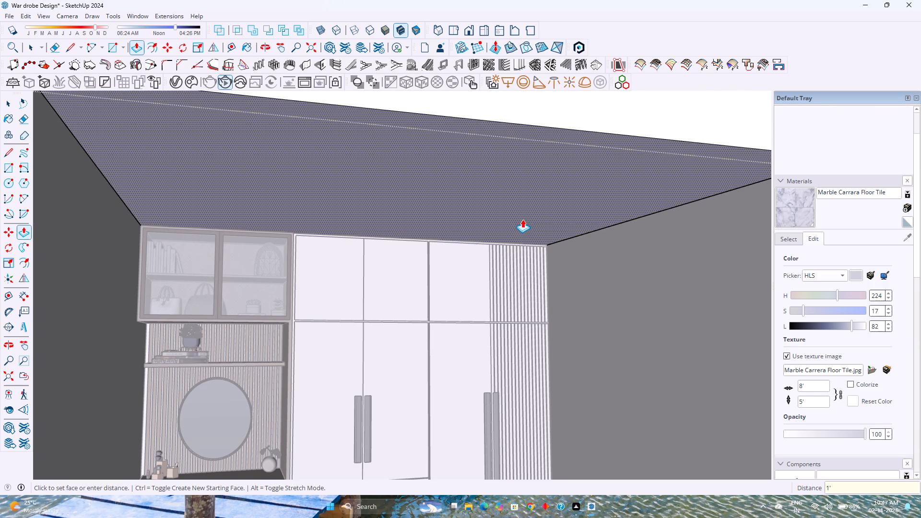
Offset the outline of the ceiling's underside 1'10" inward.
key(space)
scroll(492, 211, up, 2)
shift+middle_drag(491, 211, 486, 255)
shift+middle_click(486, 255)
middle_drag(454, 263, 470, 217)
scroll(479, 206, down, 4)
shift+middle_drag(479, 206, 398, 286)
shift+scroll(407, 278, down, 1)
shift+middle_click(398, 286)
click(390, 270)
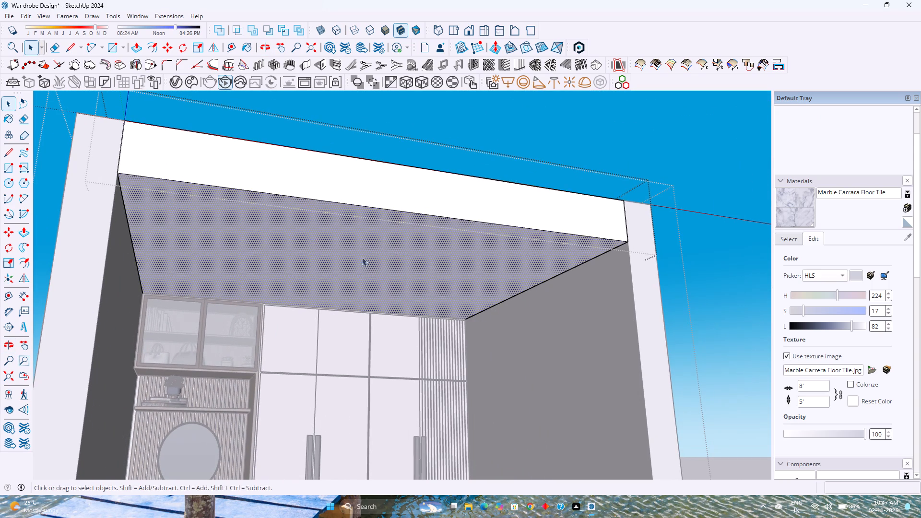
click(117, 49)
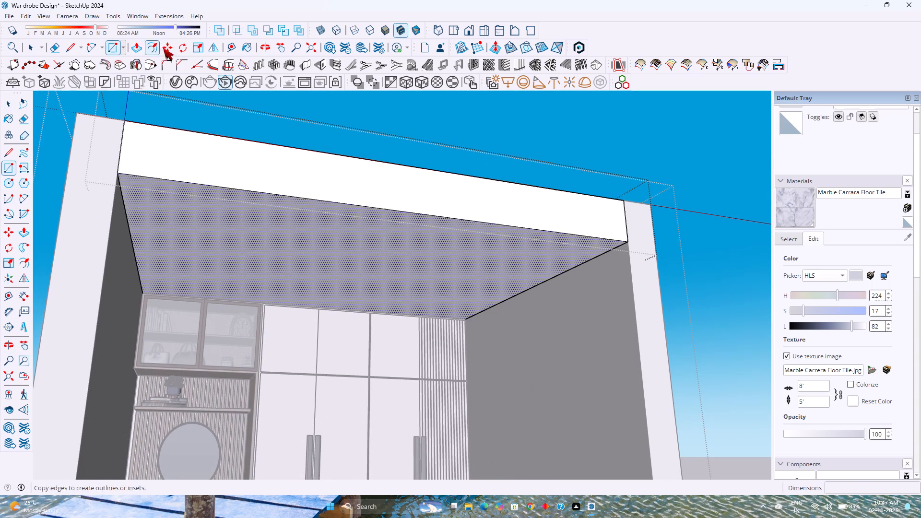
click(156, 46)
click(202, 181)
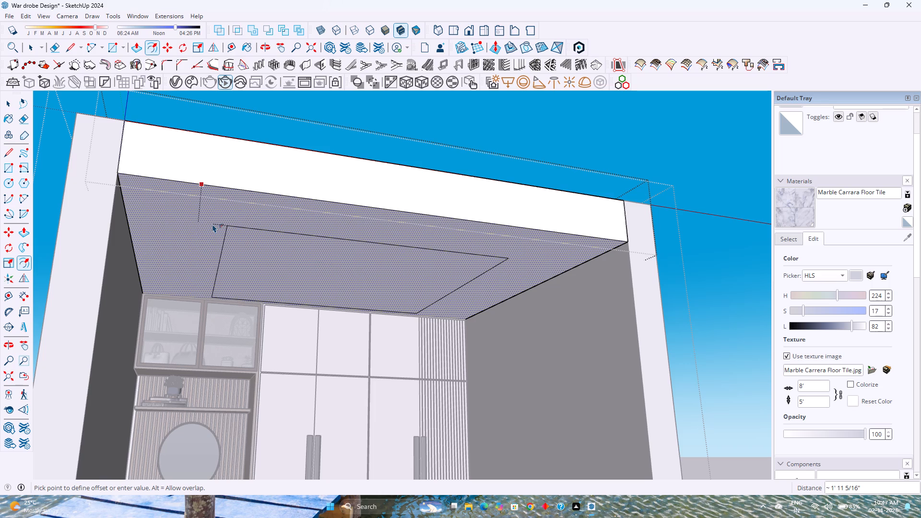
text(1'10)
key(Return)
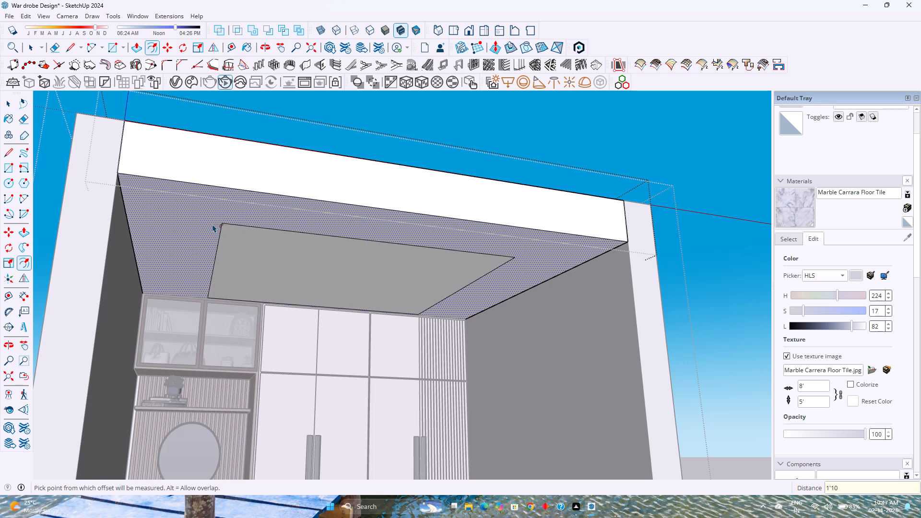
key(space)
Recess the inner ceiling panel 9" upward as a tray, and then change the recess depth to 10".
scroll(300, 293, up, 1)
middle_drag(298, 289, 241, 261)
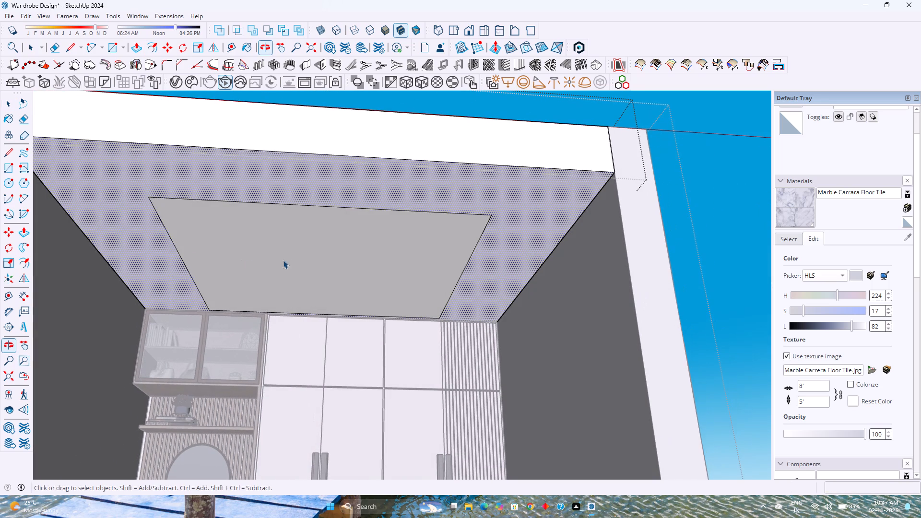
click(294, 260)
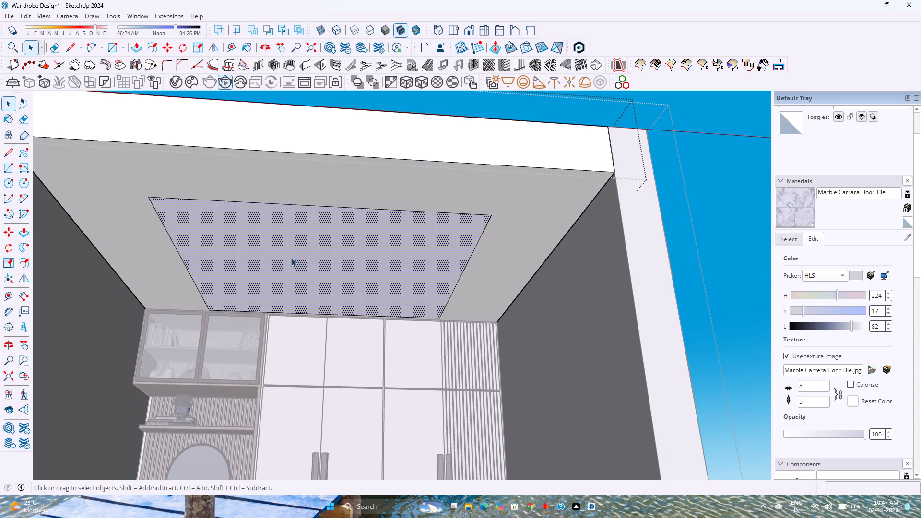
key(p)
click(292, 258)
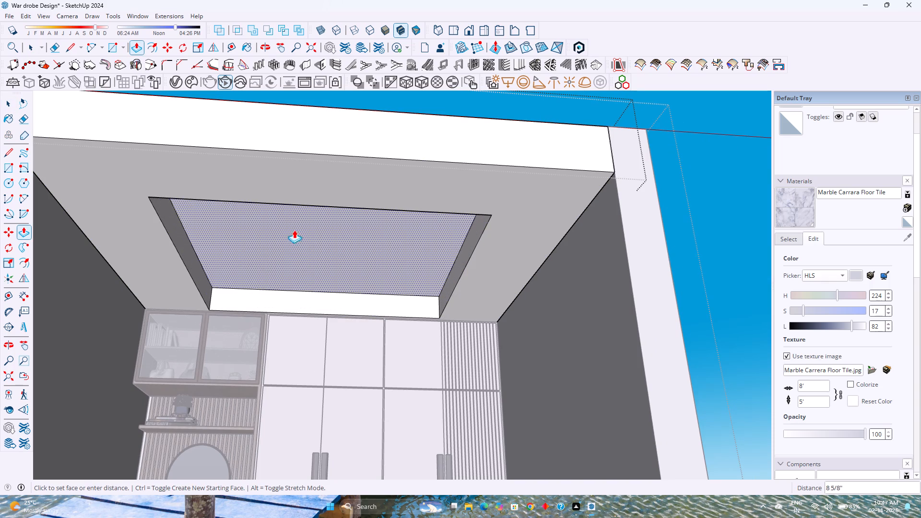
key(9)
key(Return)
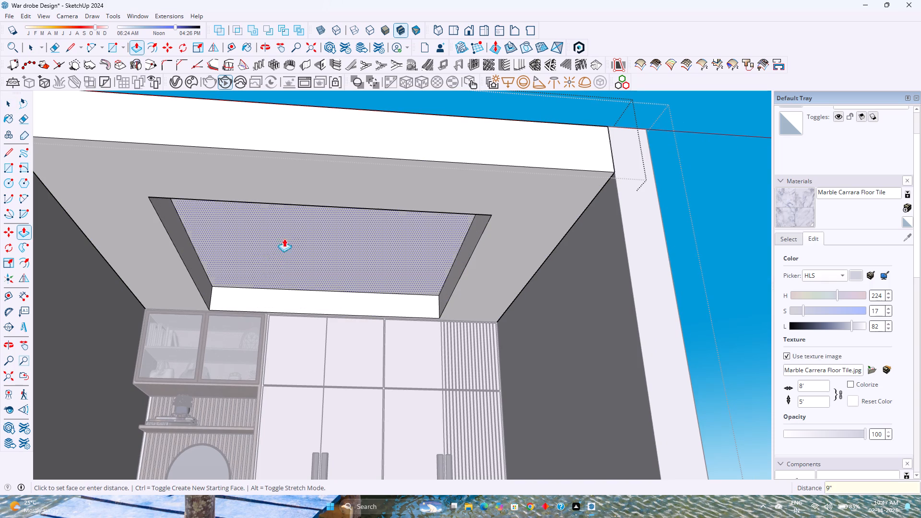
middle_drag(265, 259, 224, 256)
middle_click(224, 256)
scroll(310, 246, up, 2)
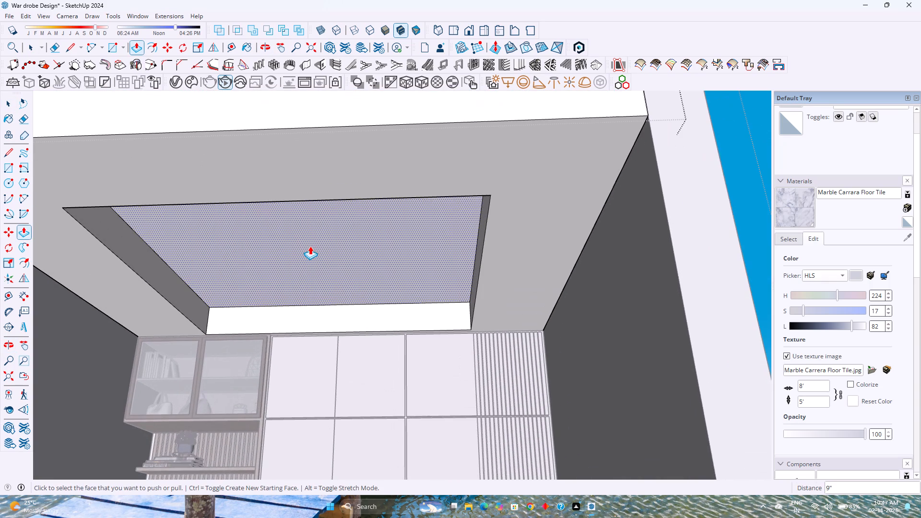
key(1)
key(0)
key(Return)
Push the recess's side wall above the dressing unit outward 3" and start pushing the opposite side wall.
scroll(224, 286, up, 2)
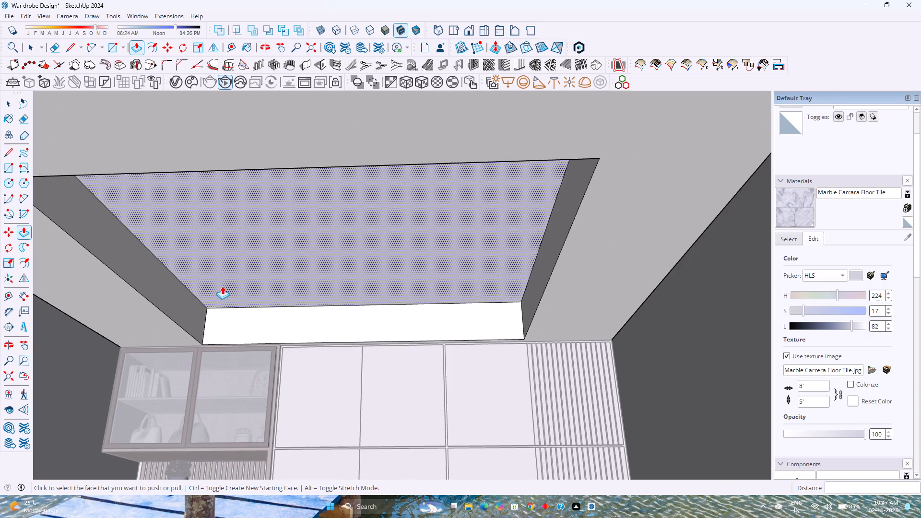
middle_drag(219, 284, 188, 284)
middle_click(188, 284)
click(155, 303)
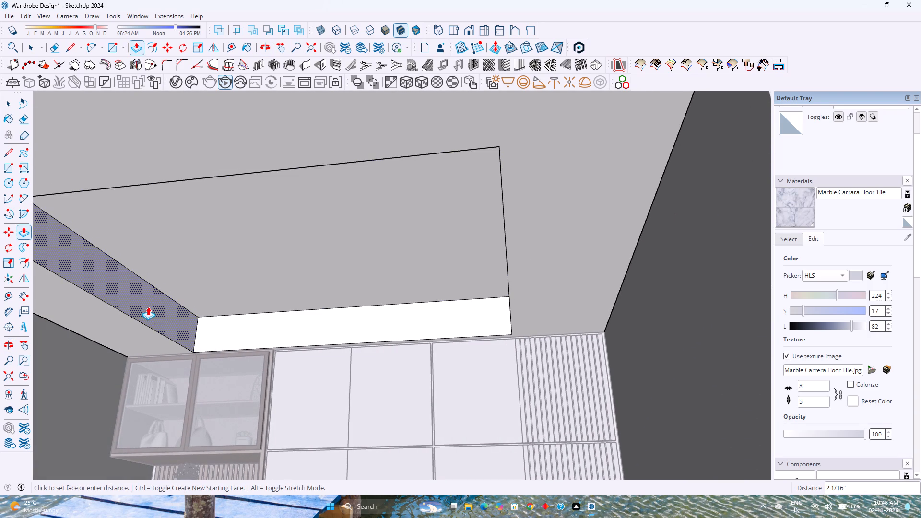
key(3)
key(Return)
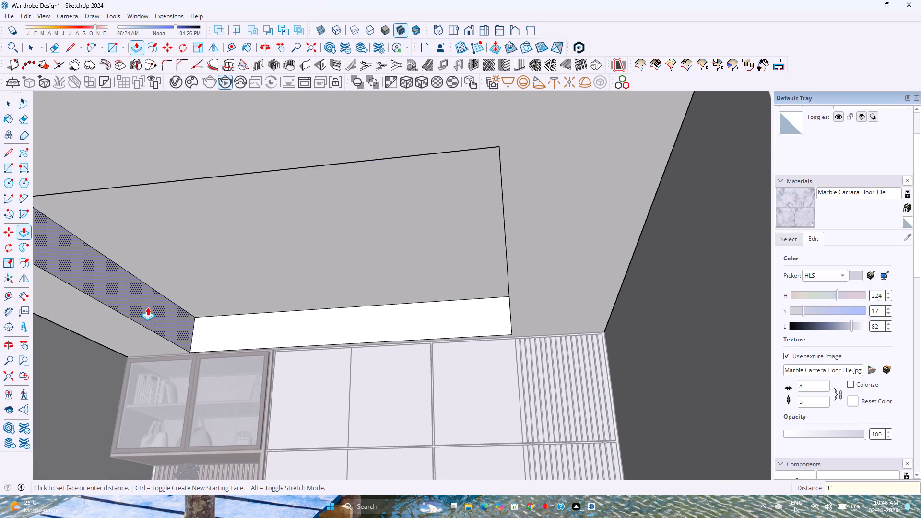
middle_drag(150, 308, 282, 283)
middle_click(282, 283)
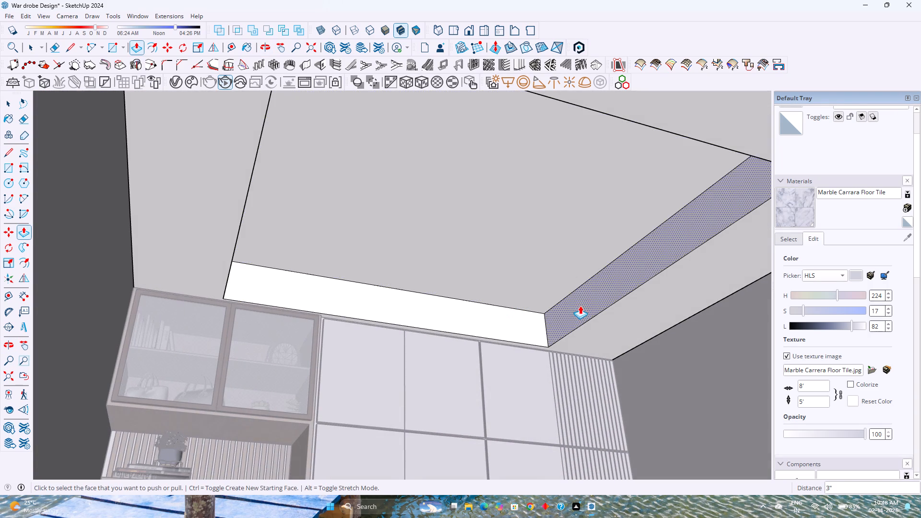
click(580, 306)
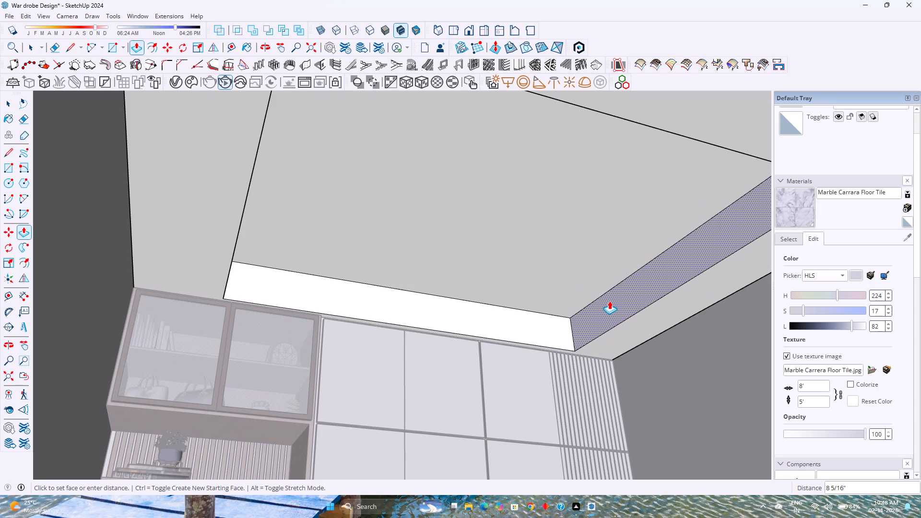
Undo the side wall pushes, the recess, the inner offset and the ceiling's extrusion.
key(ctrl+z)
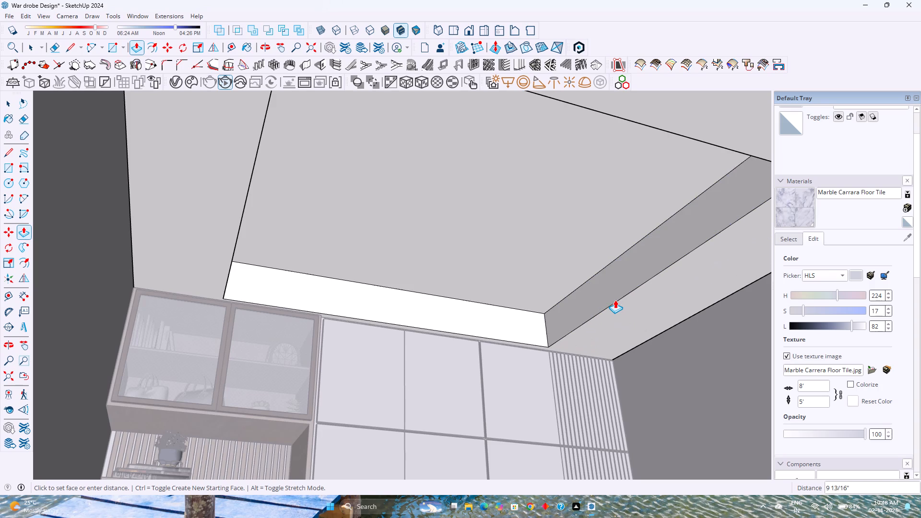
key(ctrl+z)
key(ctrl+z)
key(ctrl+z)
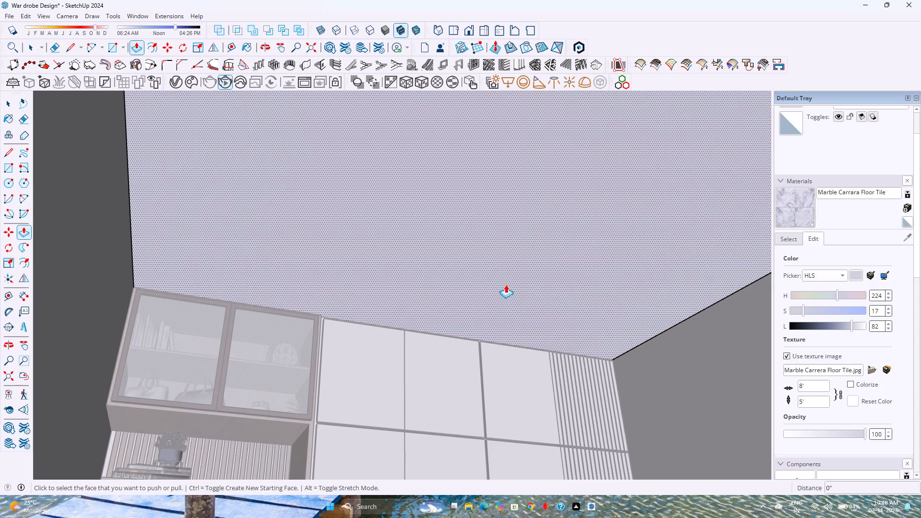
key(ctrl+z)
Extrude the flat ceiling face 6" downward and leave the ceiling group.
click(448, 263)
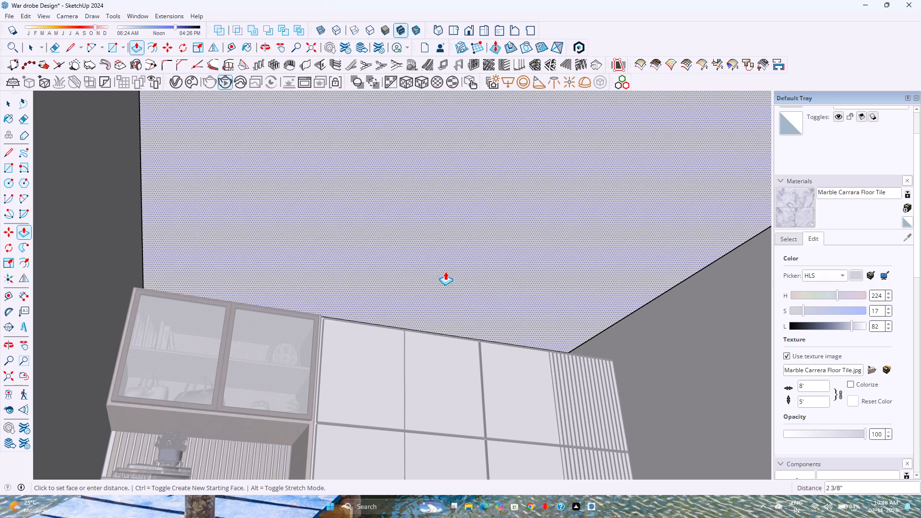
key(6)
key(Return)
key(space)
scroll(365, 271, down, 2)
key(Escape)
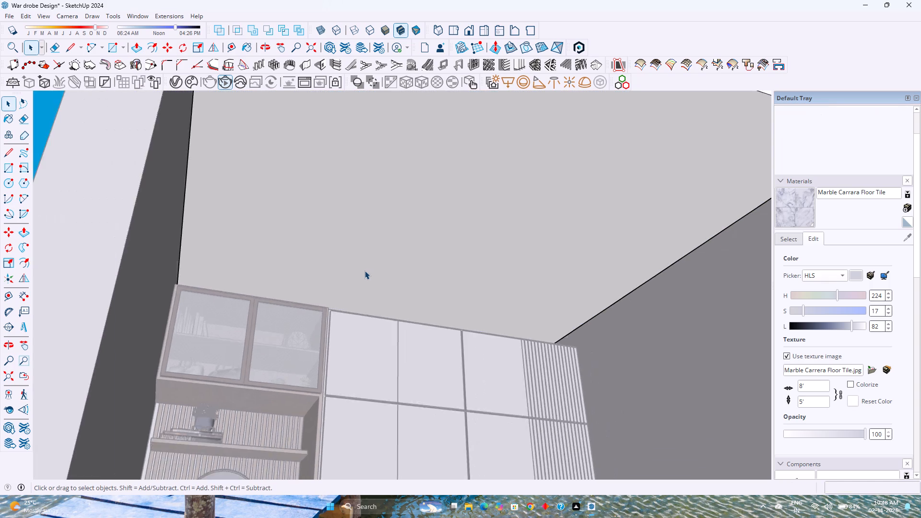
Move the ceiling group 10' straight up along the blue axis, clear of the room walls.
scroll(365, 271, down, 2)
middle_drag(365, 268, 295, 345)
scroll(282, 328, down, 3)
click(346, 275)
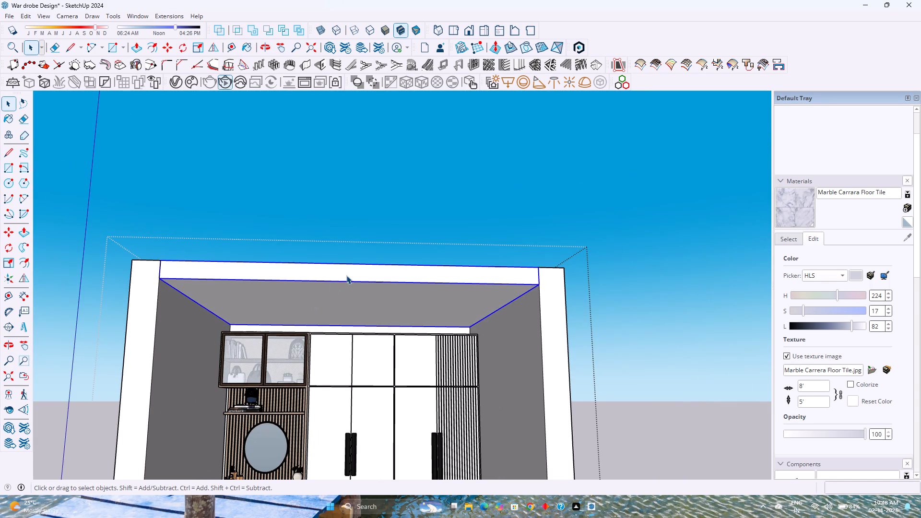
key(m)
click(540, 283)
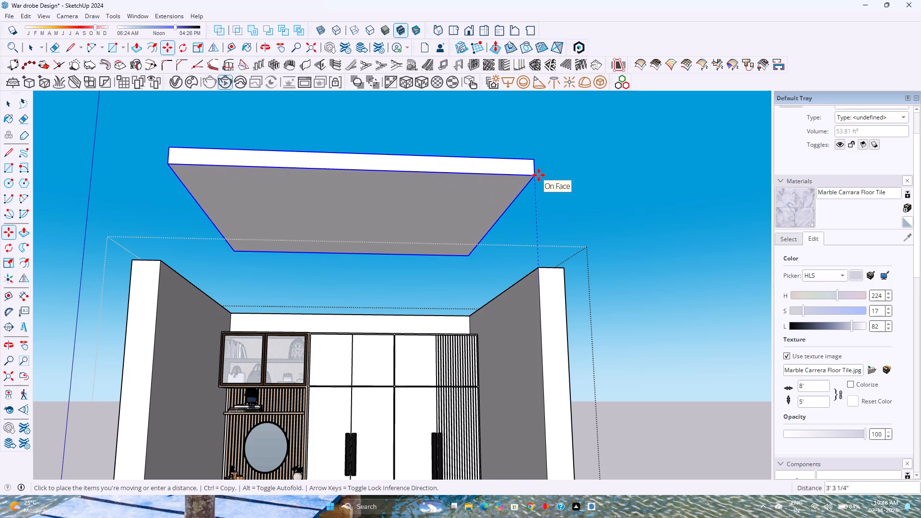
key(Up)
text(10')
key(Return)
key(space)
scroll(535, 166, down, 3)
shift+middle_drag(506, 182, 513, 198)
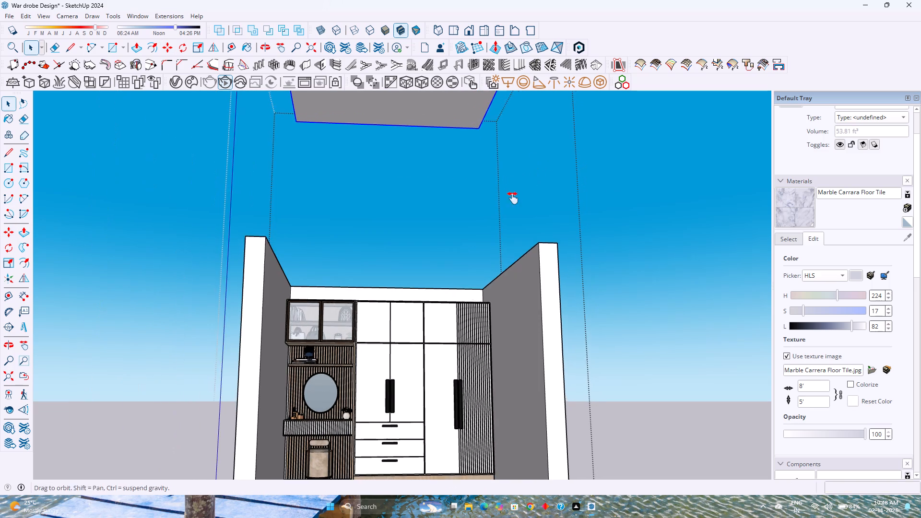
Inside the ceiling group, offset the outline of the slab's underside inward by 1'10".
shift+middle_drag(513, 198, 515, 227)
shift+middle_click(514, 228)
scroll(490, 218, down, 2)
scroll(450, 209, down, 2)
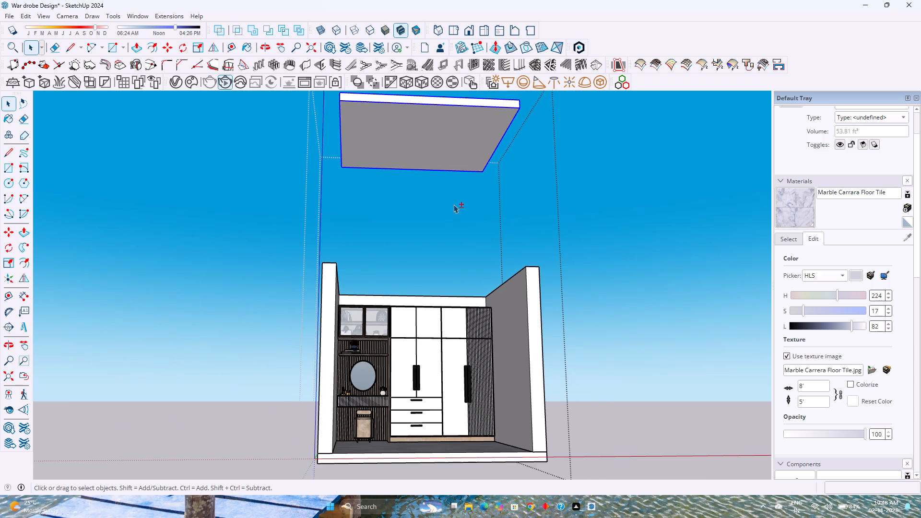
shift+middle_drag(453, 204, 395, 307)
scroll(371, 265, up, 4)
middle_drag(371, 265, 400, 235)
middle_click(401, 234)
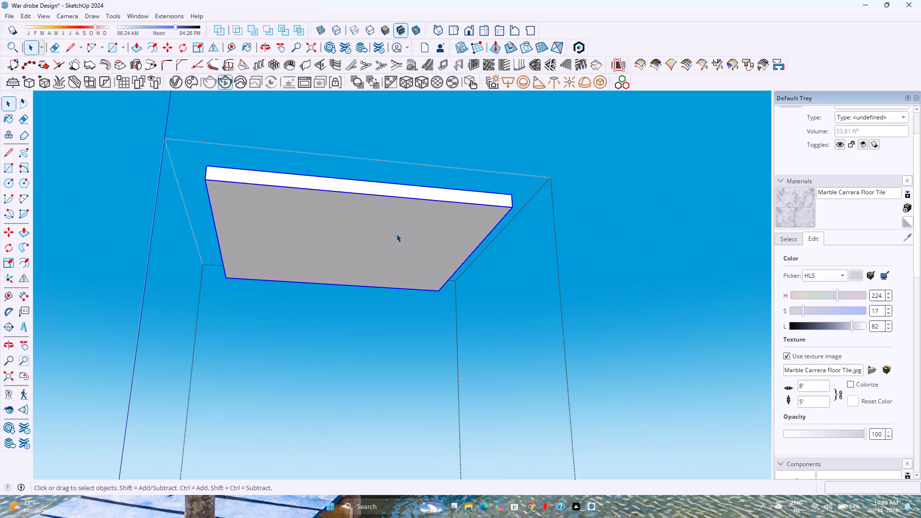
scroll(396, 234, up, 2)
scroll(350, 238, down, 1)
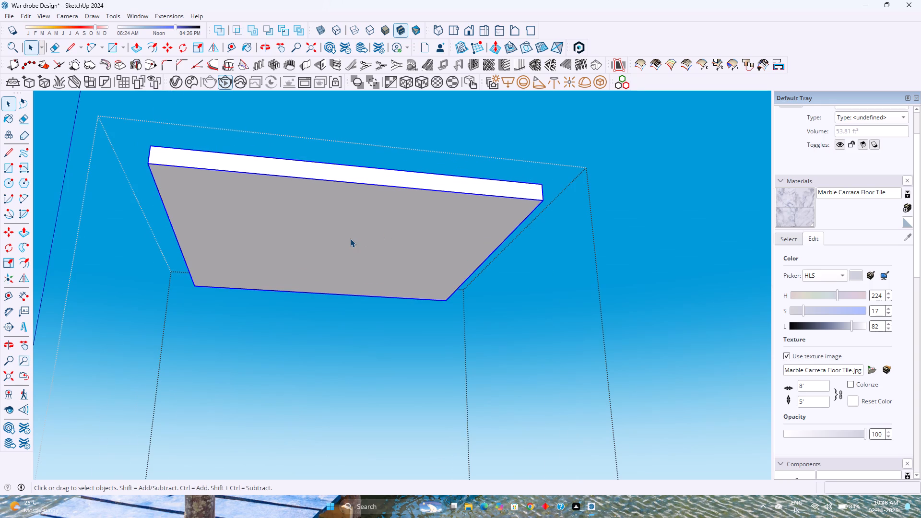
scroll(350, 238, down, 5)
click(350, 238)
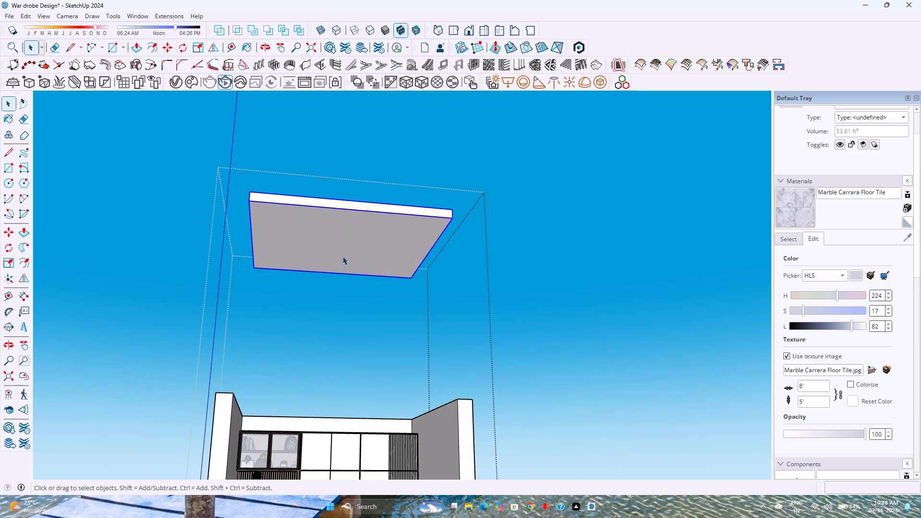
middle_drag(344, 253, 369, 218)
middle_click(369, 218)
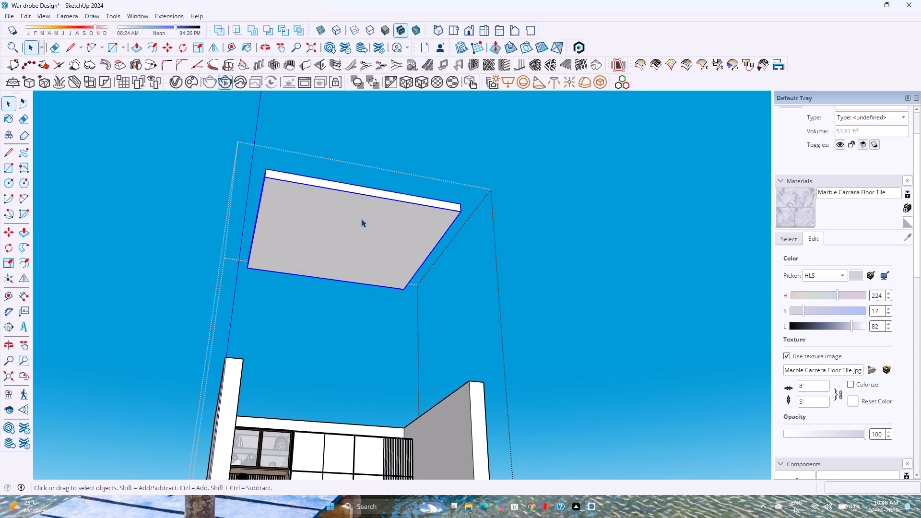
click(150, 51)
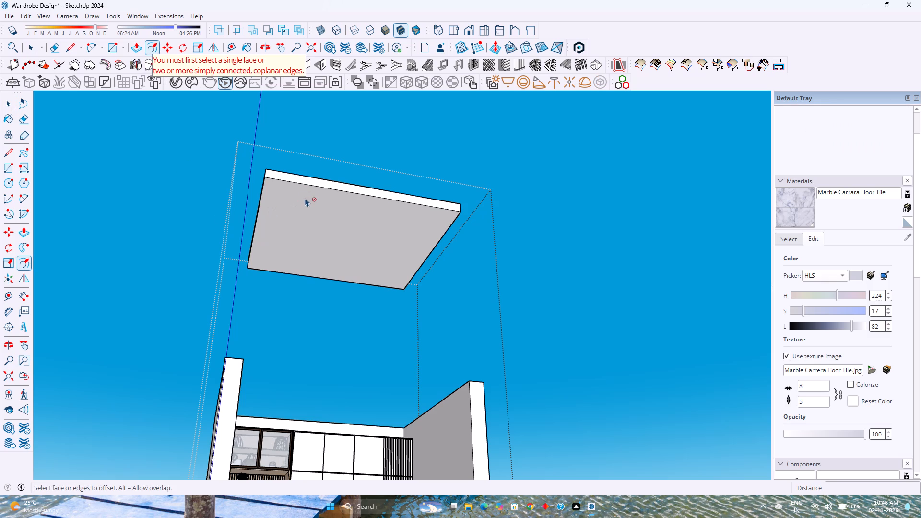
key(space)
double_click(306, 206)
scroll(306, 206, up, 3)
middle_drag(306, 206, 300, 194)
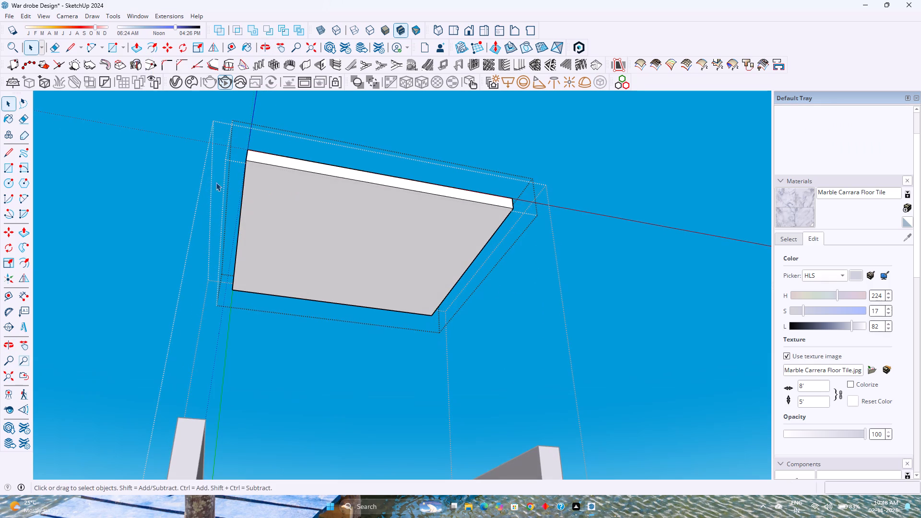
click(152, 42)
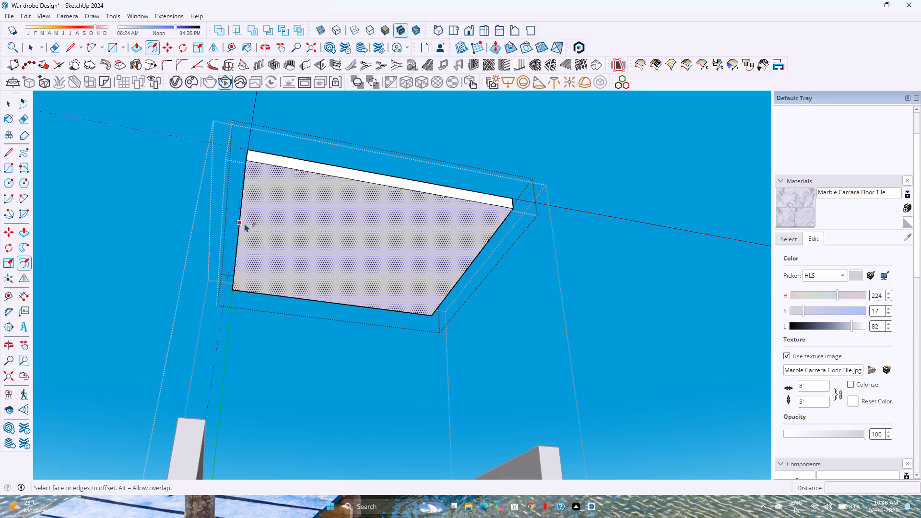
click(248, 222)
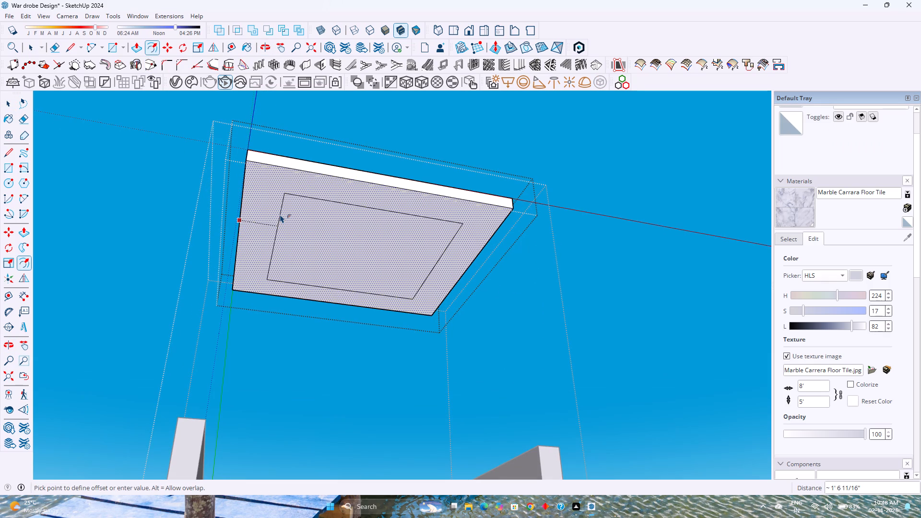
text(1'10")
key(Return)
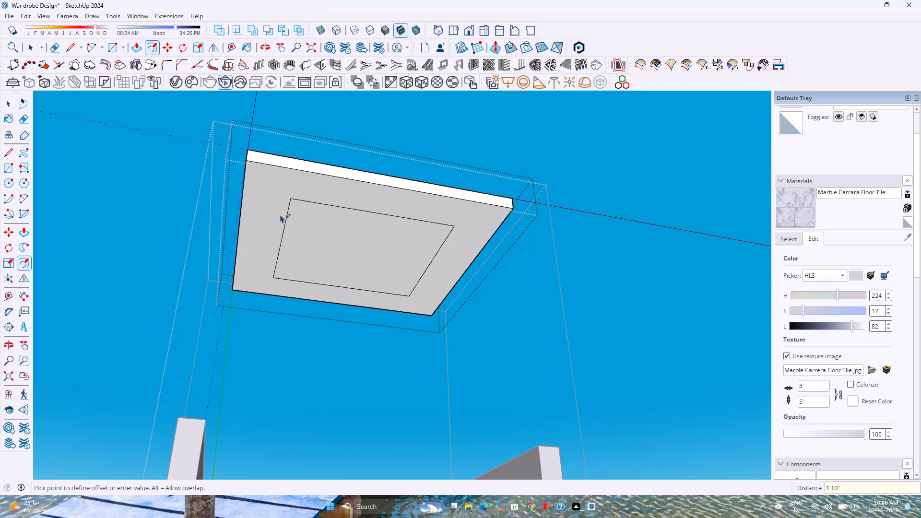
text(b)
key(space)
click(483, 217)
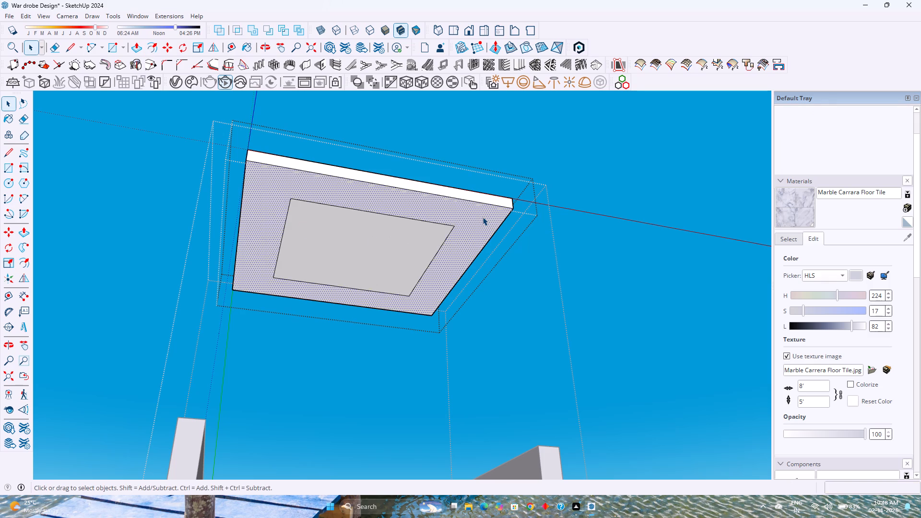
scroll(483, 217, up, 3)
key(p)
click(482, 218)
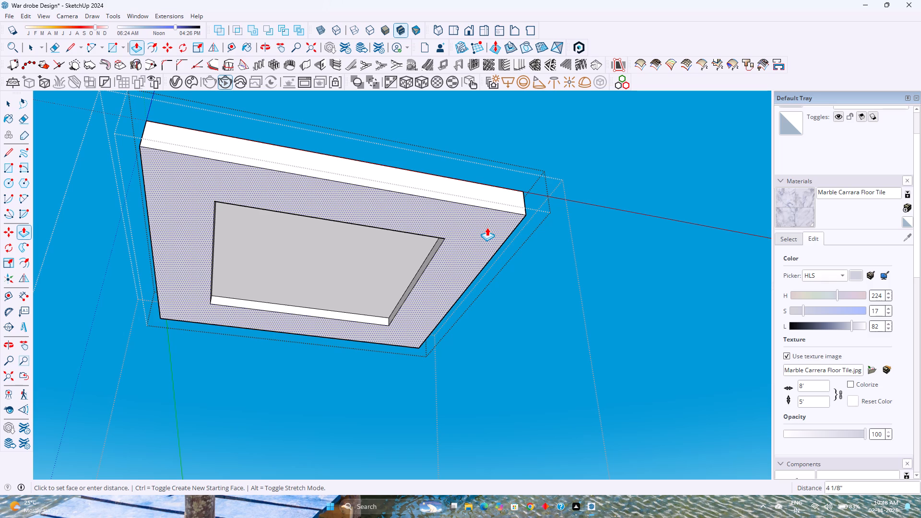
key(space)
Copy the border face around the inner rectangle 5' straight down along the blue axis, below the ceiling slab.
click(443, 225)
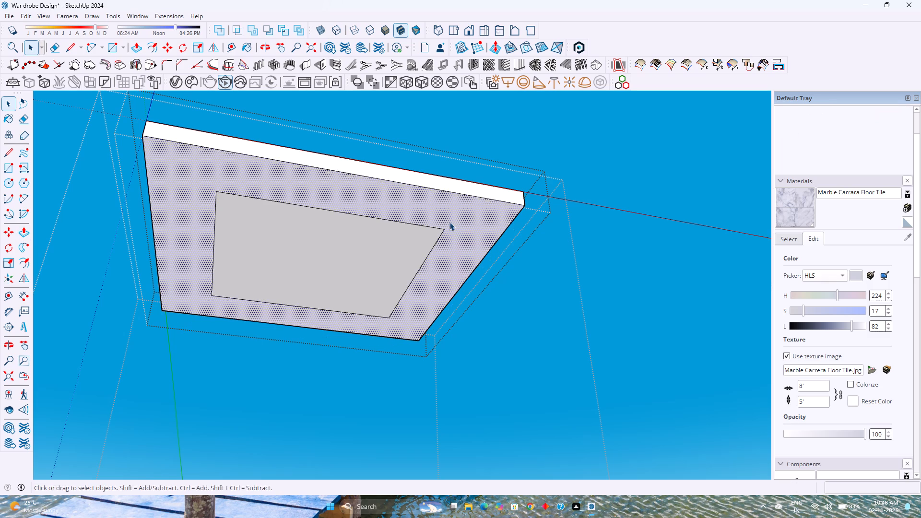
key(m)
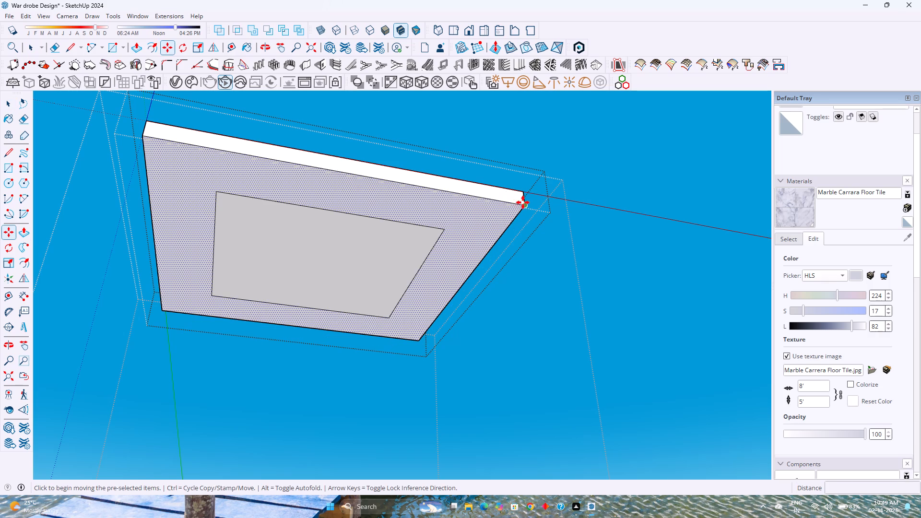
click(525, 207)
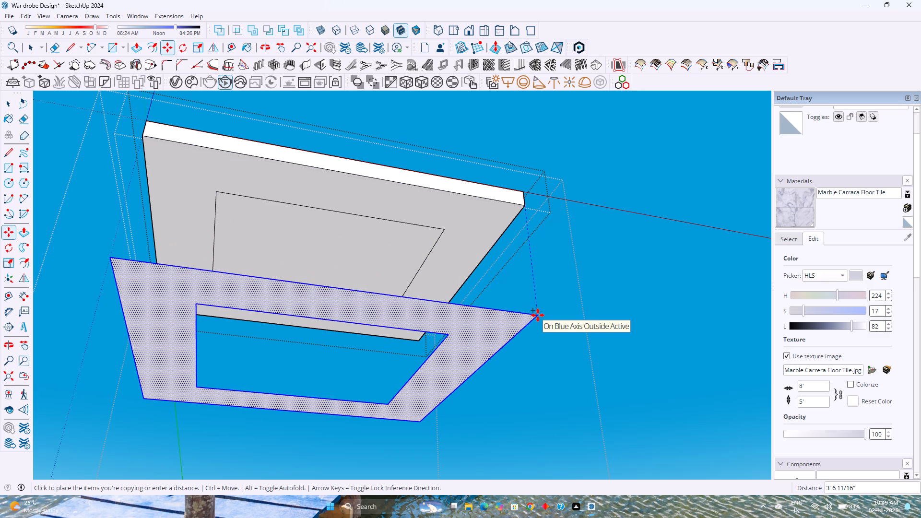
key(5)
key(Return)
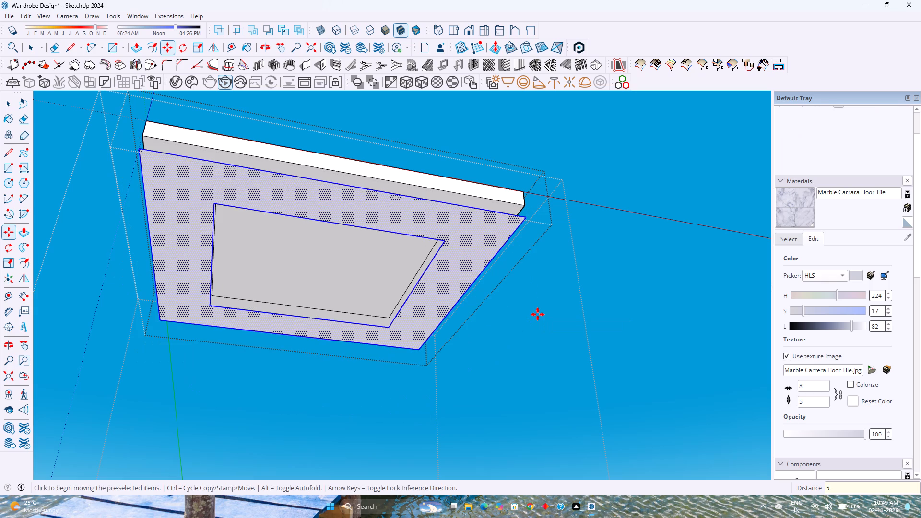
text(5')
key(Return)
key(space)
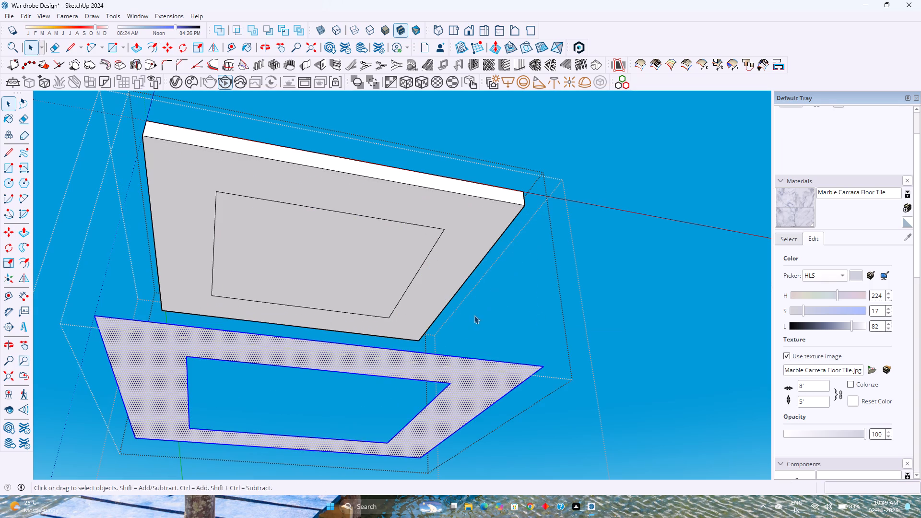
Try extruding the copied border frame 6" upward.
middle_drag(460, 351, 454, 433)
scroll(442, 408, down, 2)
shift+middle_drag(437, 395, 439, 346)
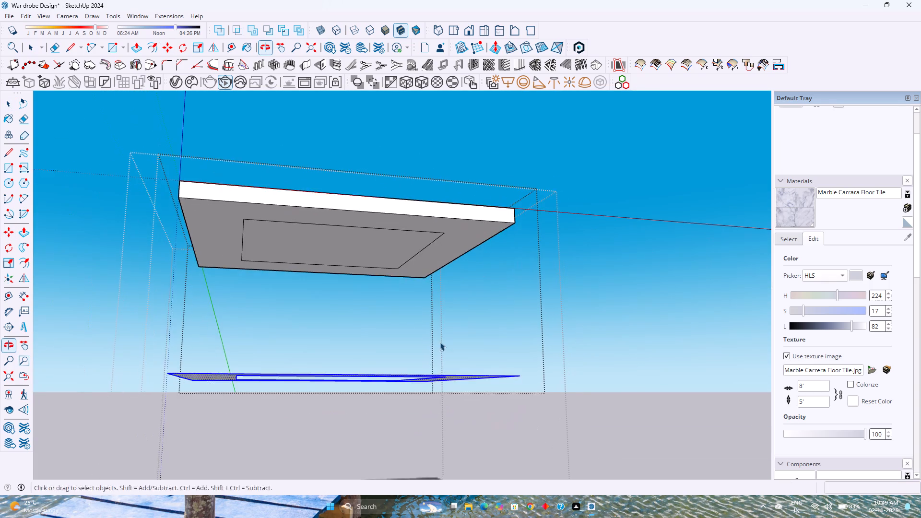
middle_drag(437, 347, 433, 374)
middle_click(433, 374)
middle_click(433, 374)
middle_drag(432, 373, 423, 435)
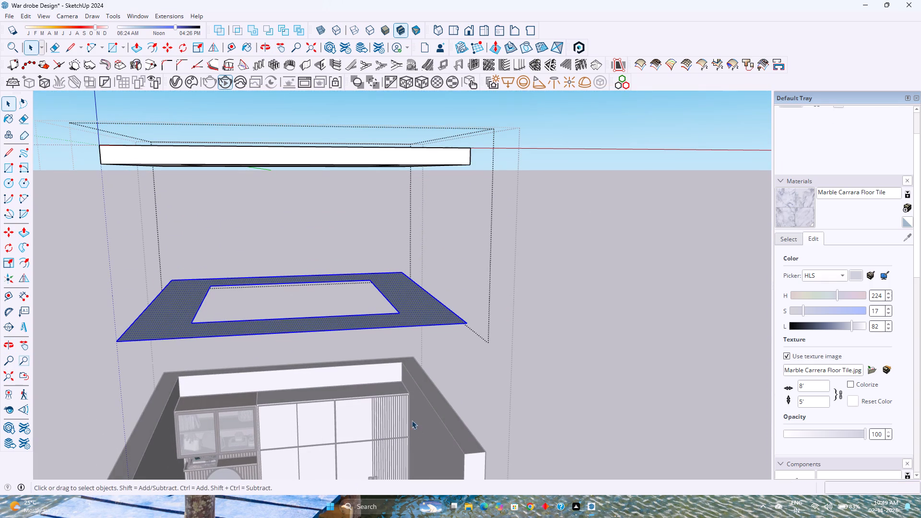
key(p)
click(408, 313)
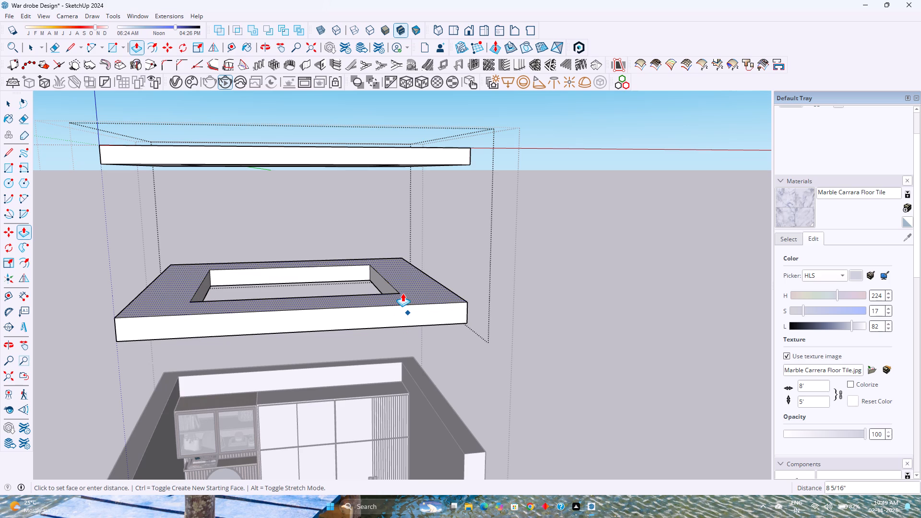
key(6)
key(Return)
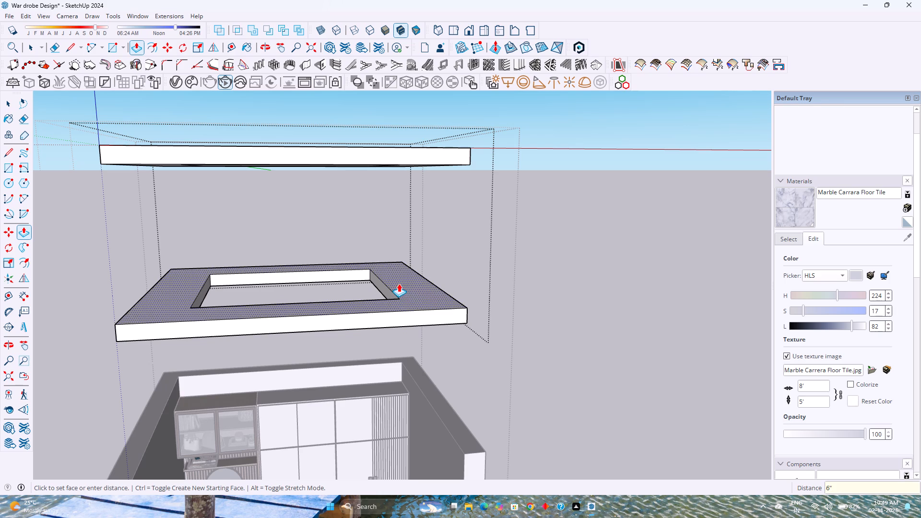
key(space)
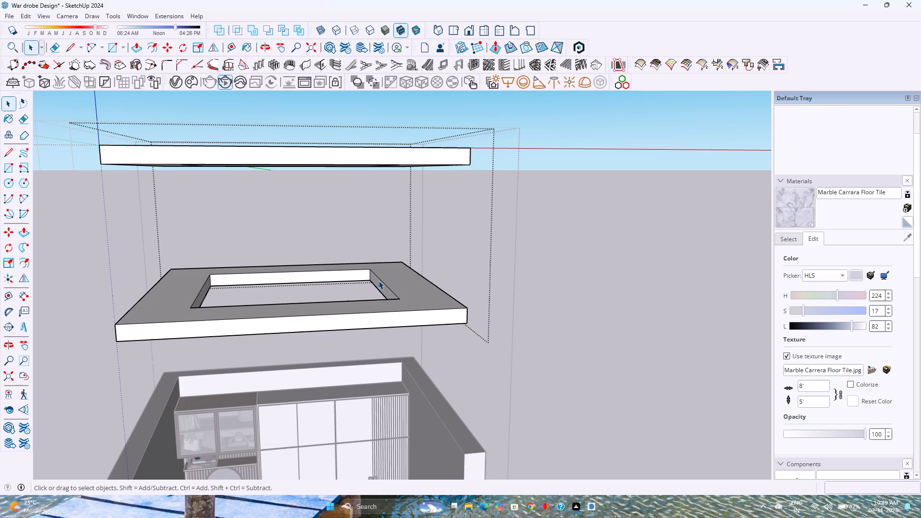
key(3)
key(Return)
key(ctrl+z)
Extrude the copied border frame 3" upward.
key(p)
click(407, 314)
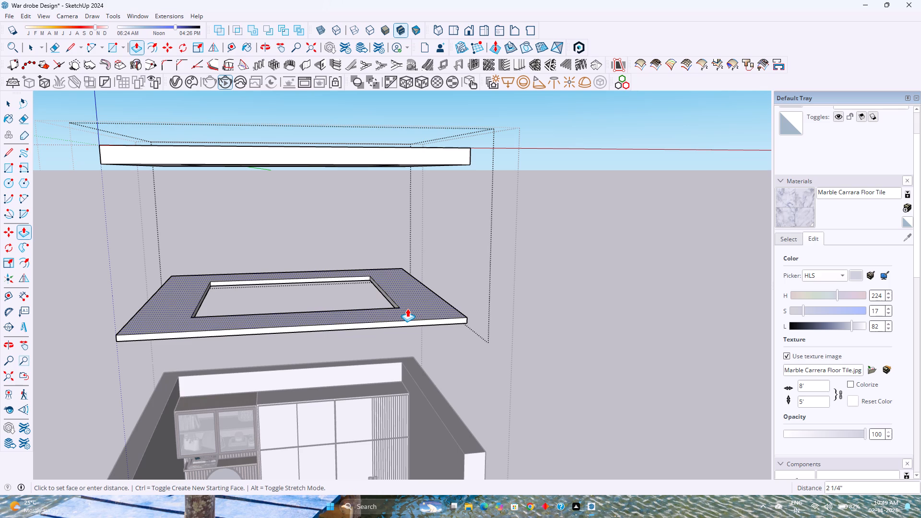
key(3)
key(Return)
key(space)
Select the four top edges of the dropped frame's inner opening and offset them outward by 1".
shift+middle_drag(393, 291, 408, 364)
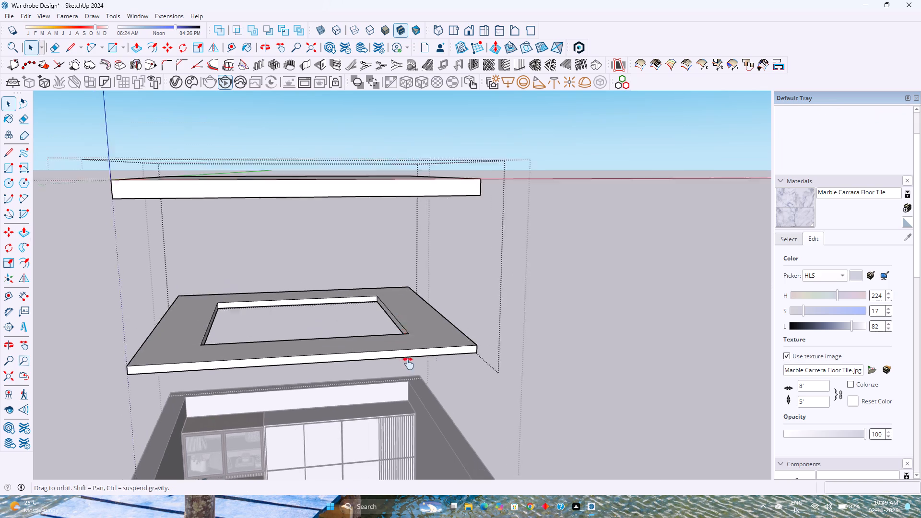
shift+middle_drag(408, 364, 409, 372)
scroll(409, 370, up, 4)
shift+middle_drag(408, 369, 418, 321)
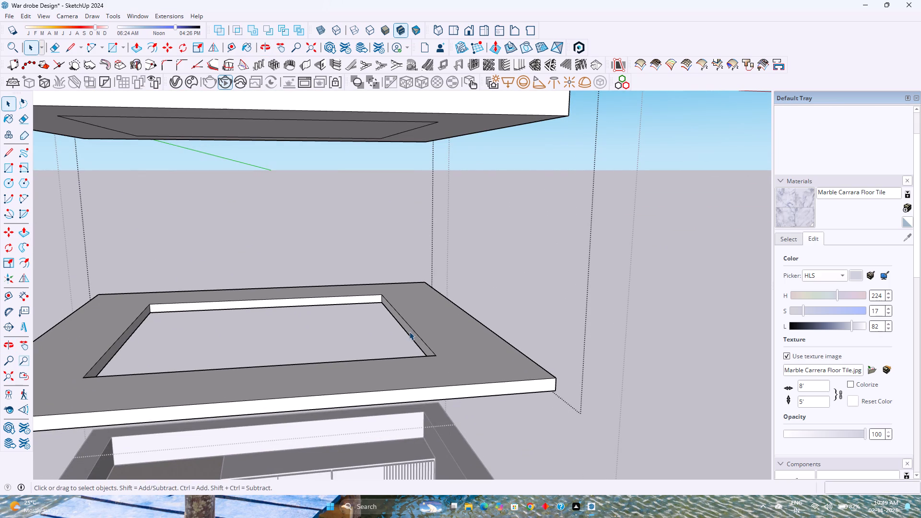
middle_drag(410, 325, 396, 368)
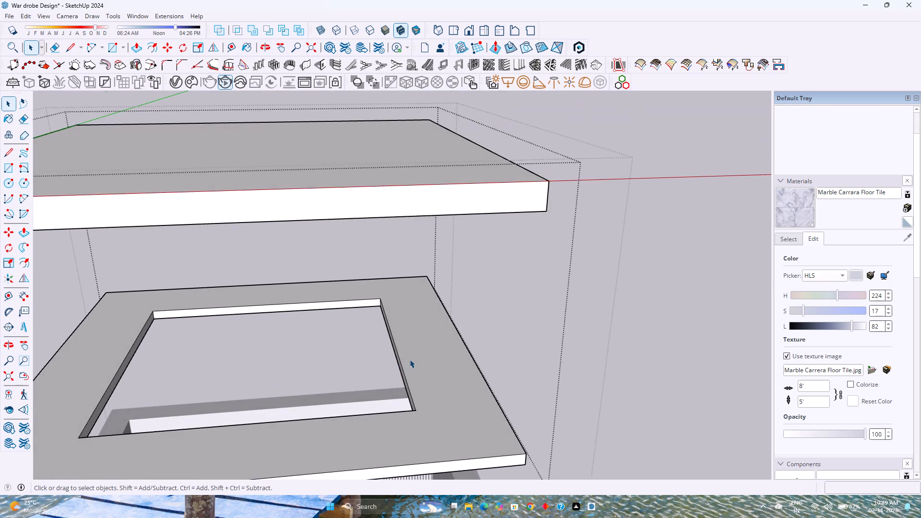
scroll(410, 359, up, 4)
click(396, 365)
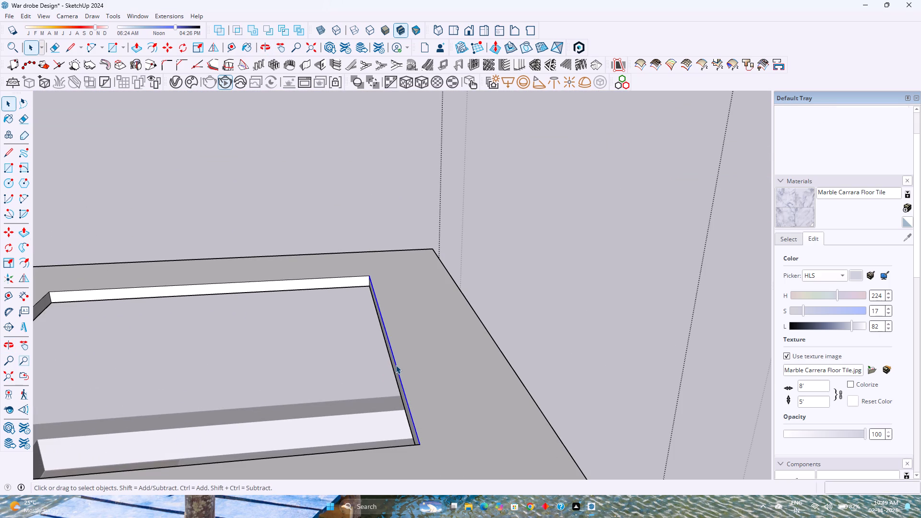
scroll(396, 364, down, 3)
click(420, 360)
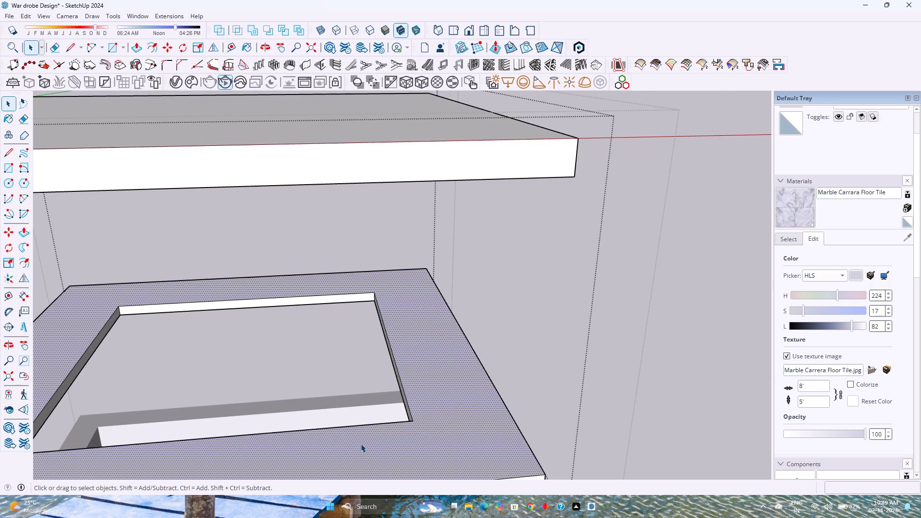
click(318, 430)
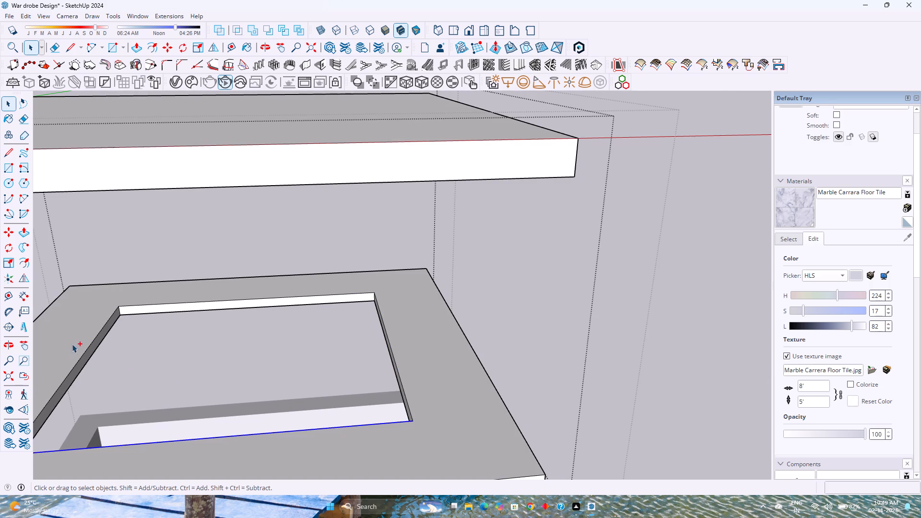
ctrl+click(98, 334)
ctrl+click(177, 303)
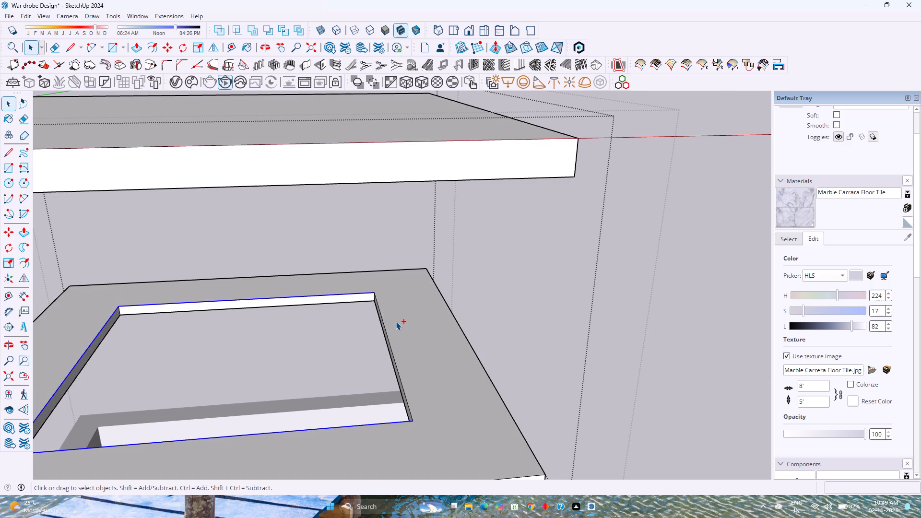
ctrl+click(388, 335)
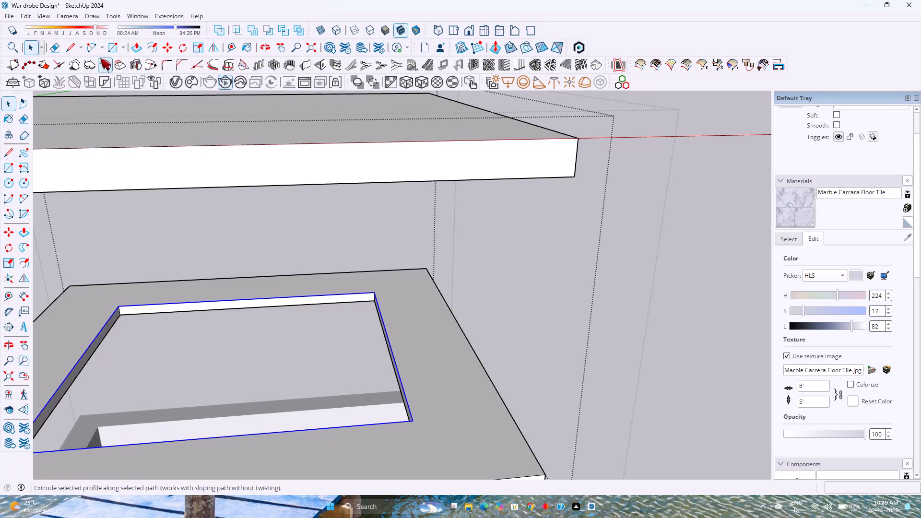
click(153, 50)
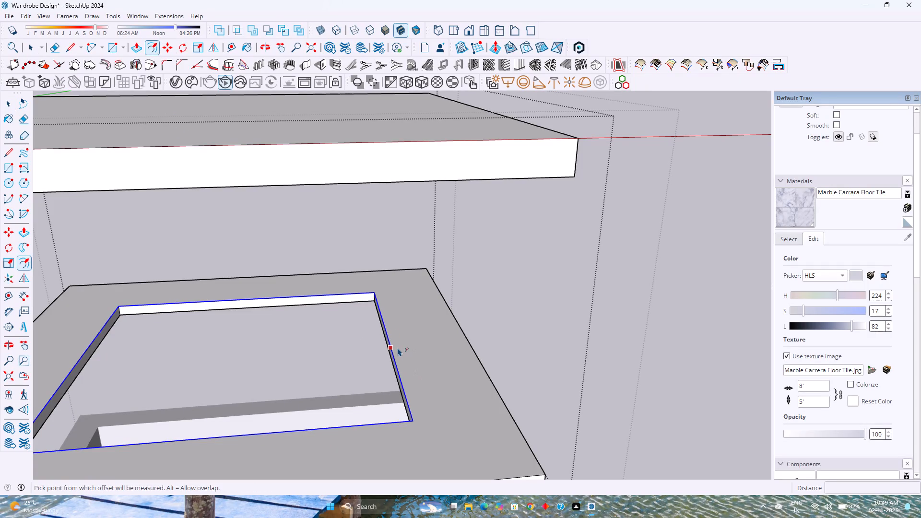
click(398, 348)
scroll(394, 347, up, 9)
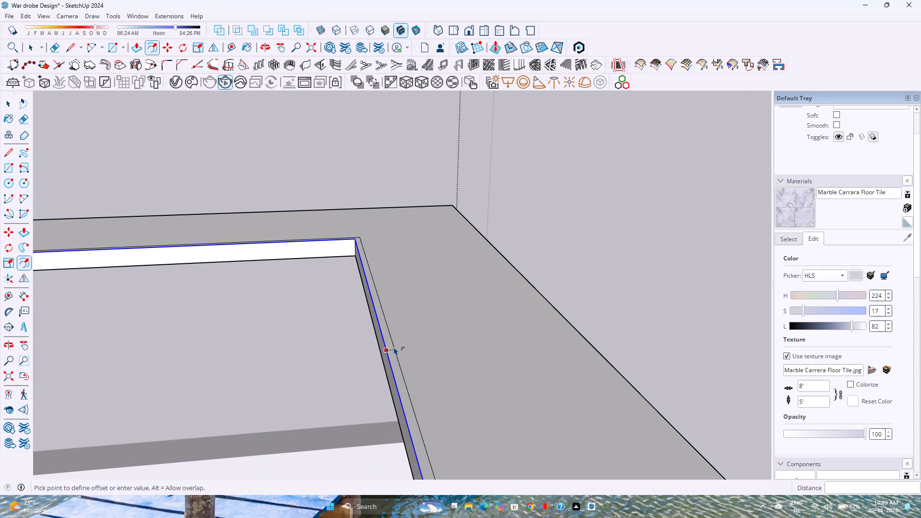
key(1)
key(Return)
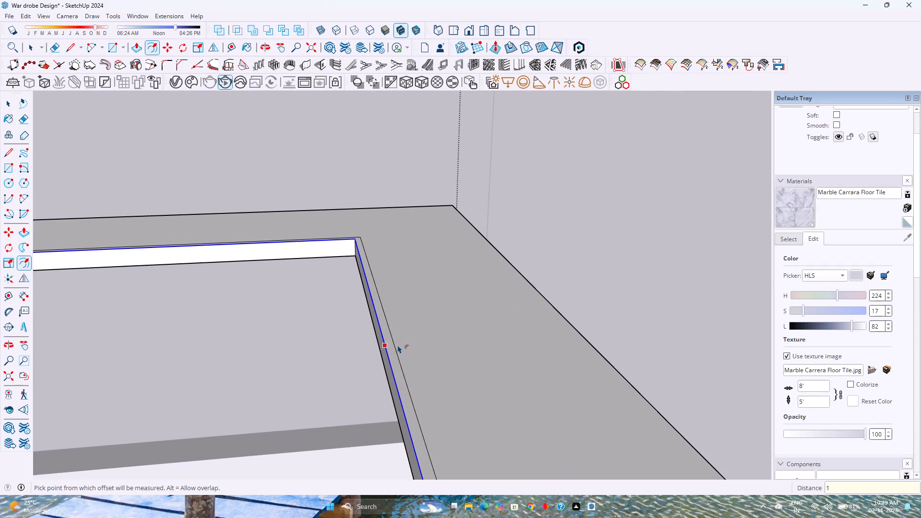
Offset the same inner opening edges outward by 1.5" on the frame's top face.
click(398, 345)
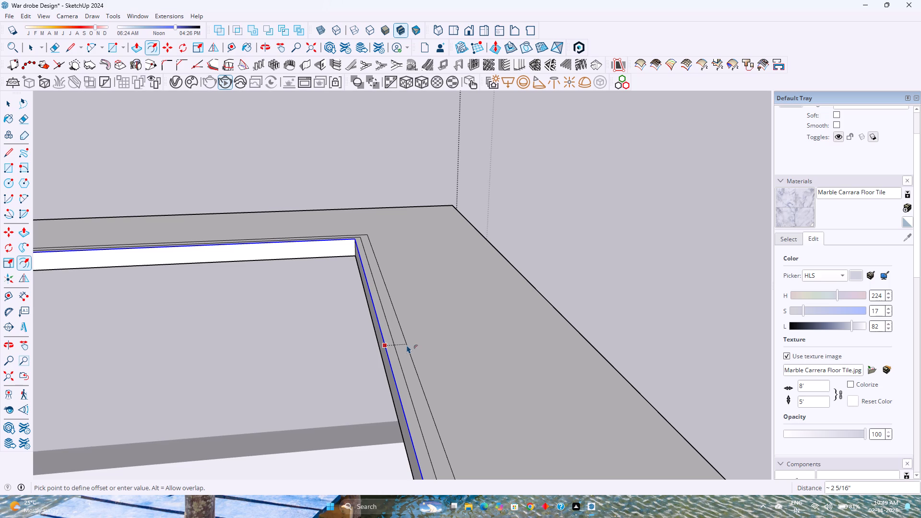
text(1.5)
key(Return)
key(space)
Extrude the frame's wide top face outside the two offset outlines 2" upward.
scroll(406, 345, up, 2)
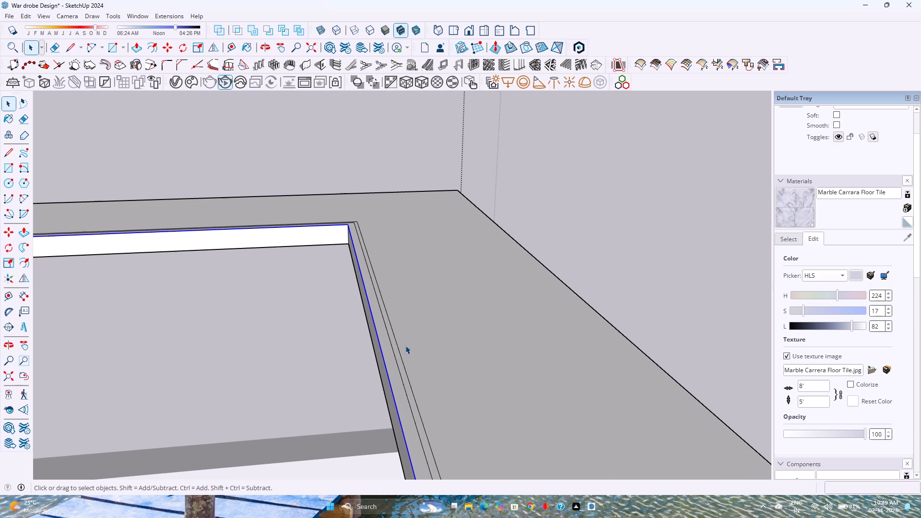
double_click(397, 353)
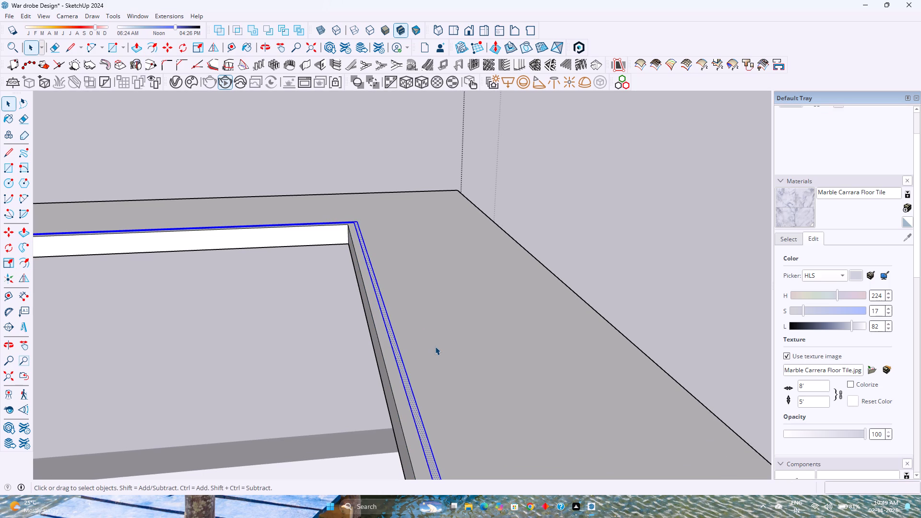
click(435, 346)
key(p)
click(443, 340)
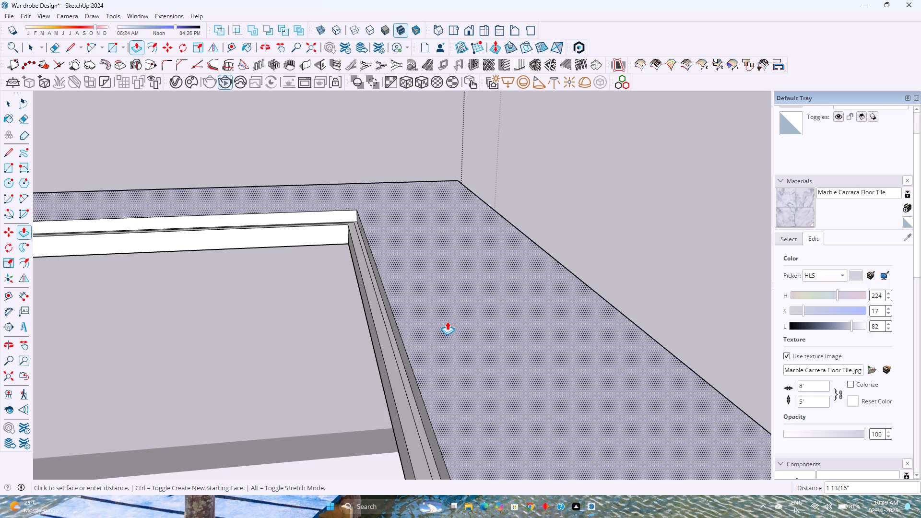
key(2)
key(Return)
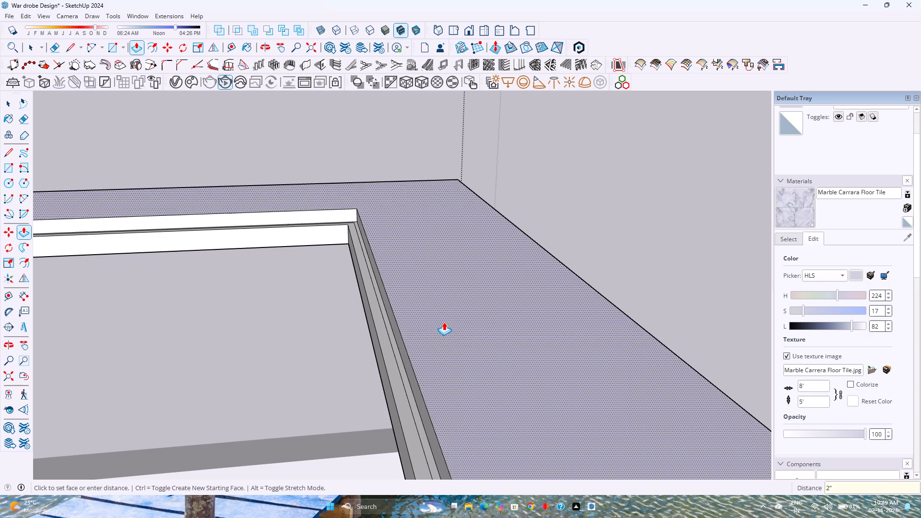
key(space)
Make a group from the narrow strip face between the two offset outlines, including its edges.
scroll(399, 365, up, 4)
double_click(399, 364)
right_click(399, 364)
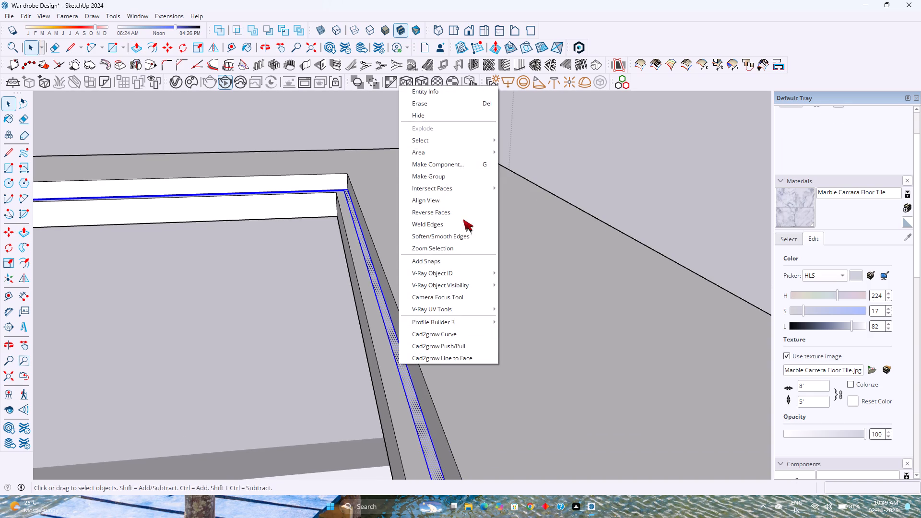
click(447, 181)
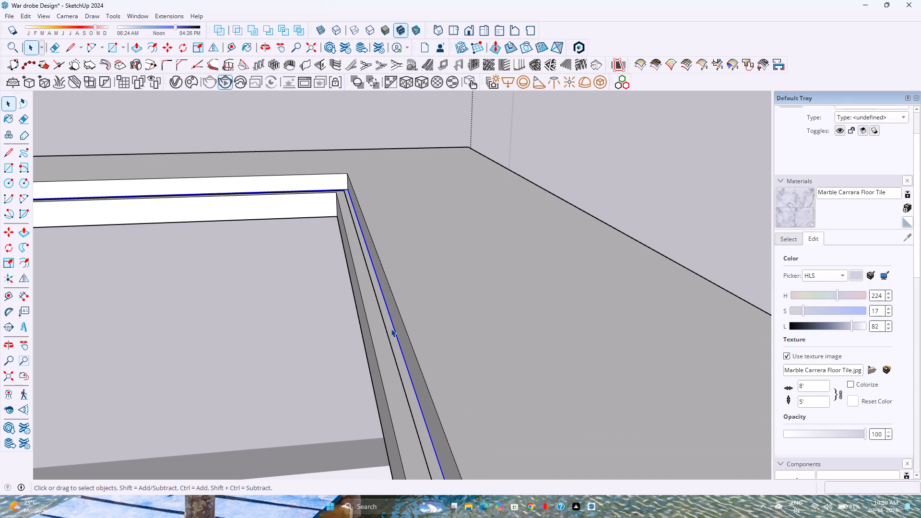
Inside the strip group, extrude the strip face 0.5" upward and leave the group.
double_click(391, 330)
scroll(390, 330, up, 2)
click(390, 330)
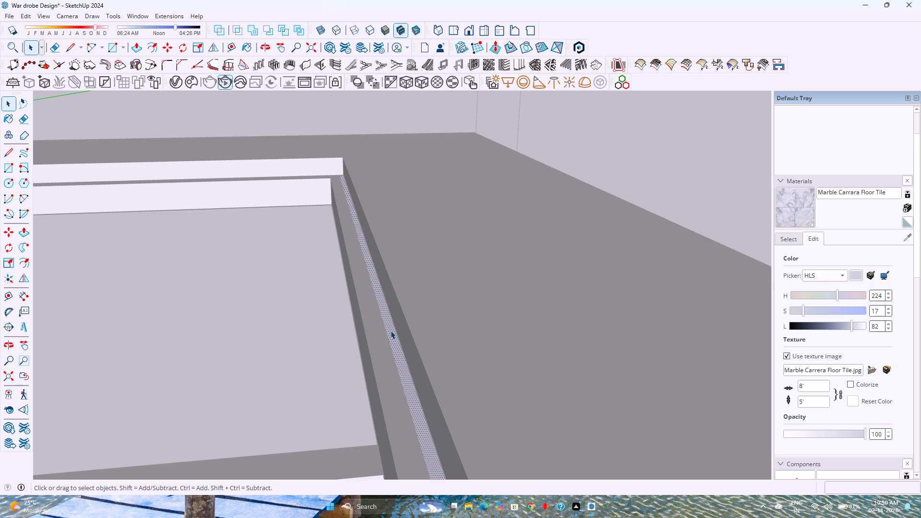
key(p)
click(390, 330)
text(0.5)
key(Return)
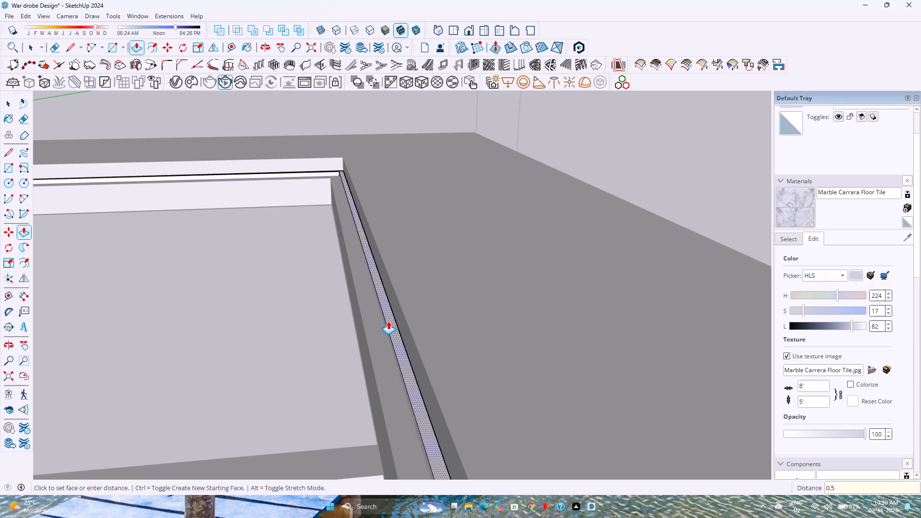
middle_drag(354, 362, 373, 310)
key(space)
key(Escape)
Extrude the 1" ledge face between the opening and the strip group 0.25" upward.
click(378, 333)
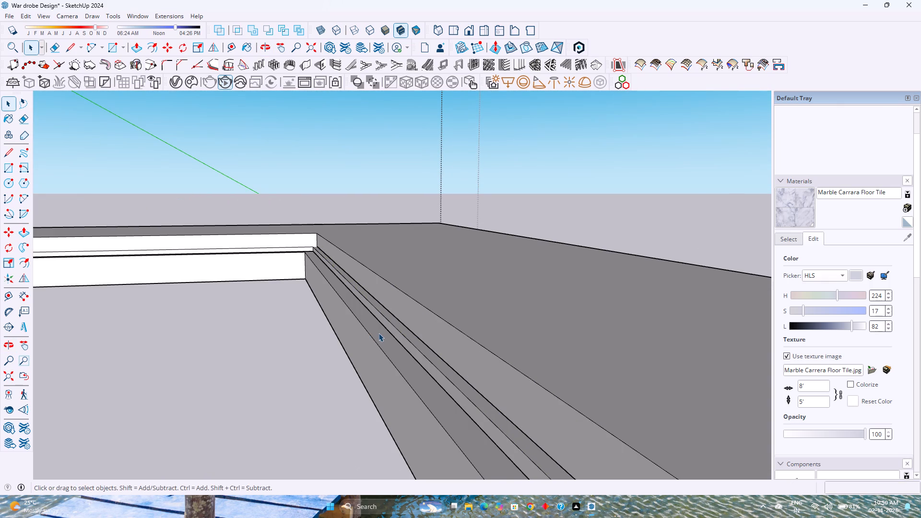
scroll(378, 333, up, 4)
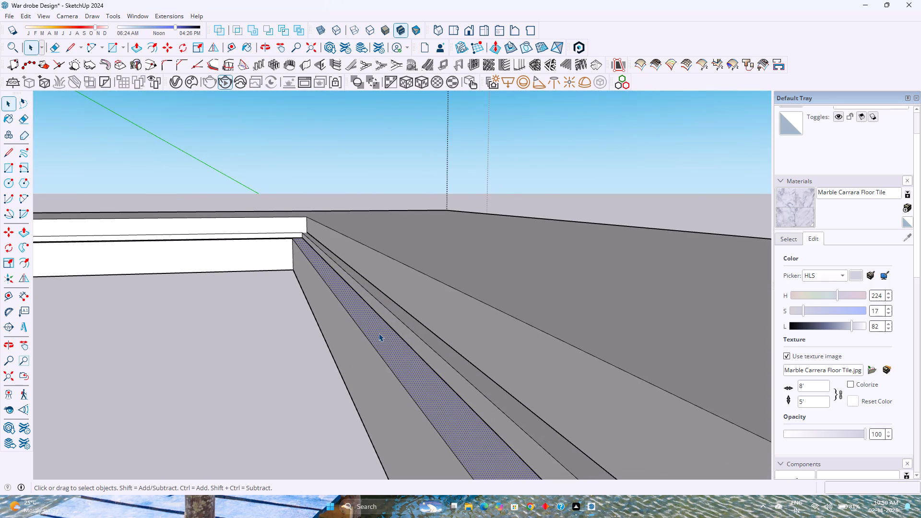
key(p)
click(378, 333)
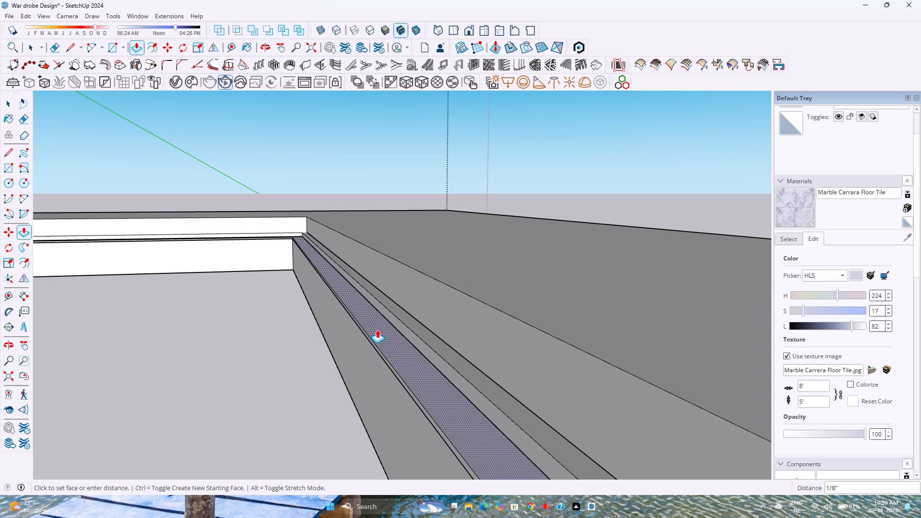
text(0.5)
key(BackSpace)
text(25)
key(Return)
key(space)
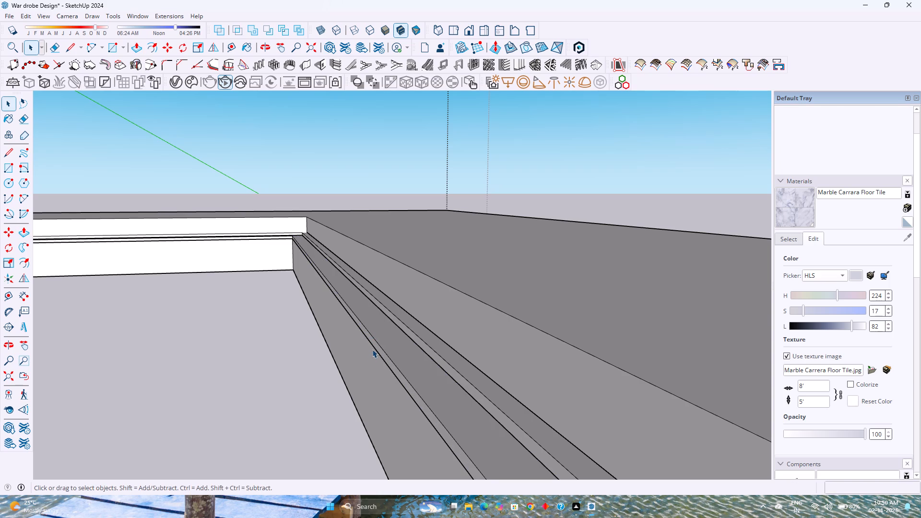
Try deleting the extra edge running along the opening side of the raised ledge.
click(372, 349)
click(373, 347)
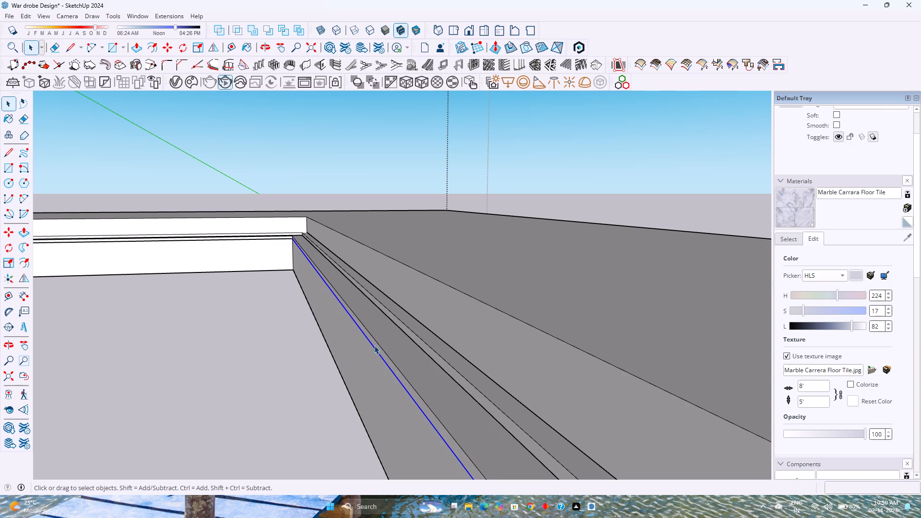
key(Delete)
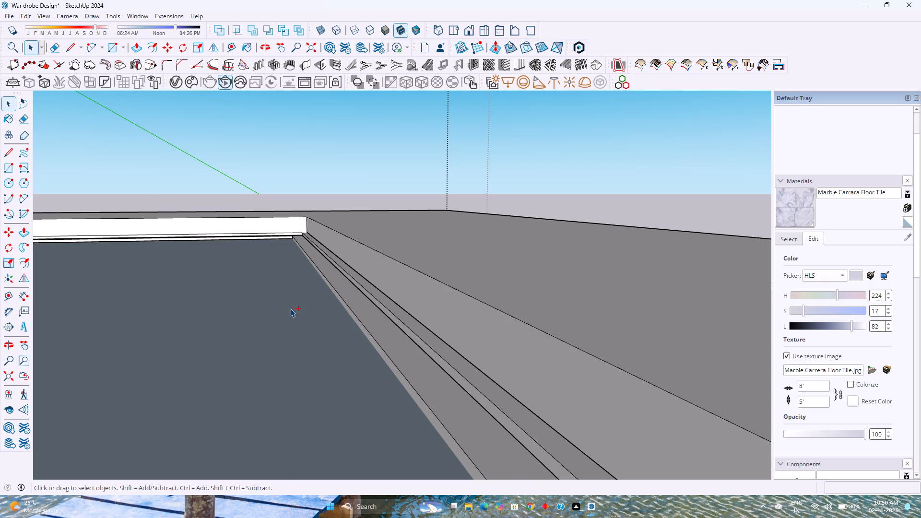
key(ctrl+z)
Examine the stepped inner edge of the dropped frame and its corners from several angles.
scroll(294, 307, down, 8)
shift+middle_drag(295, 321, 409, 247)
shift+middle_click(409, 247)
scroll(411, 247, down, 4)
middle_drag(411, 252, 122, 311)
scroll(236, 232, up, 4)
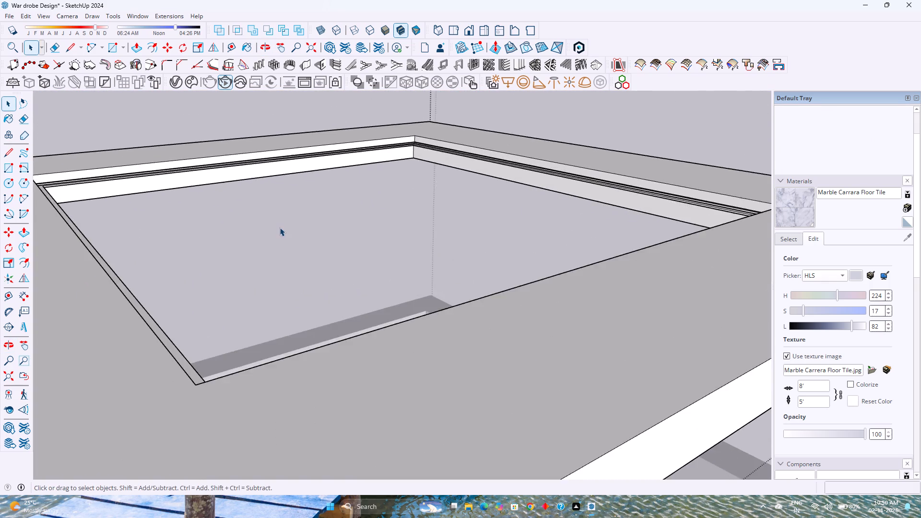
scroll(280, 227, up, 2)
middle_drag(296, 237, 463, 328)
scroll(537, 285, up, 2)
middle_drag(529, 291, 597, 276)
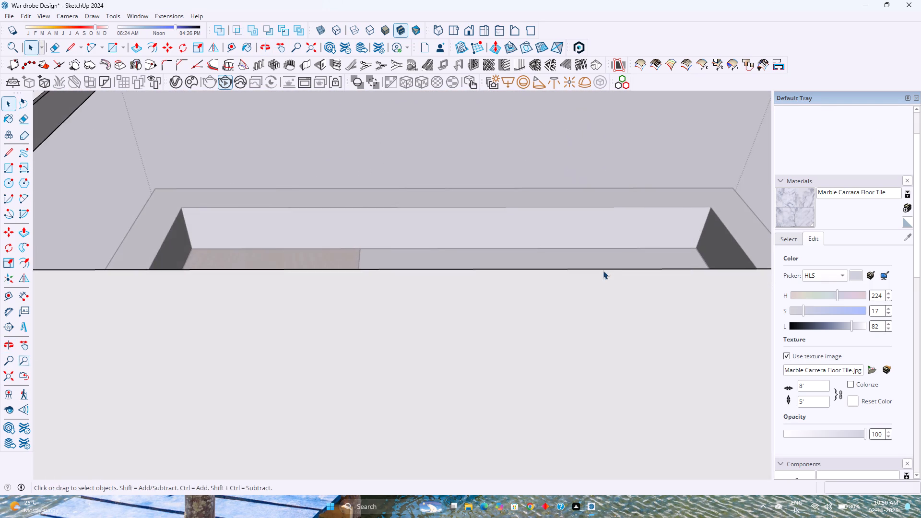
scroll(602, 269, down, 5)
shift+middle_drag(597, 266, 444, 365)
shift+middle_click(440, 366)
scroll(431, 341, down, 2)
scroll(497, 321, up, 1)
middle_drag(497, 321, 521, 298)
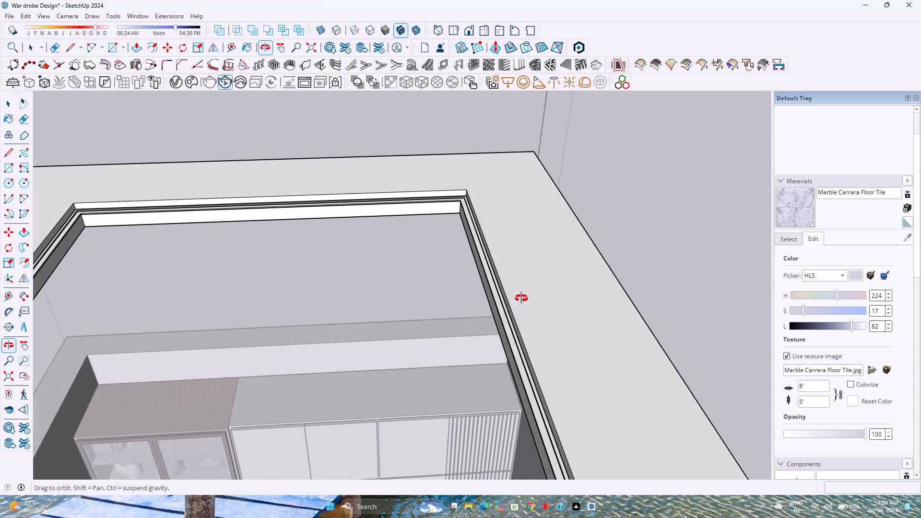
middle_drag(521, 298, 521, 298)
scroll(428, 221, up, 5)
scroll(471, 203, up, 7)
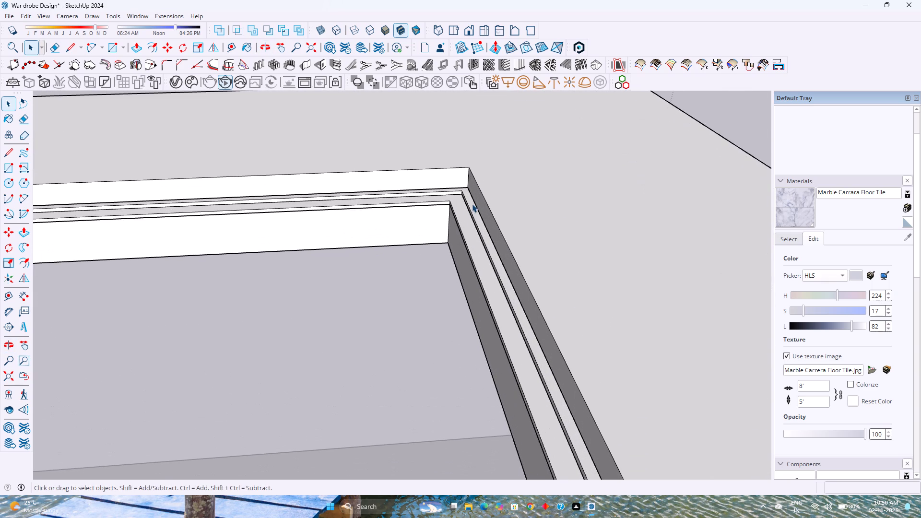
Select the strip group along the frame's inner edge and create a new Generic material in the V-Ray Asset Editor.
click(472, 204)
middle_drag(436, 224, 461, 198)
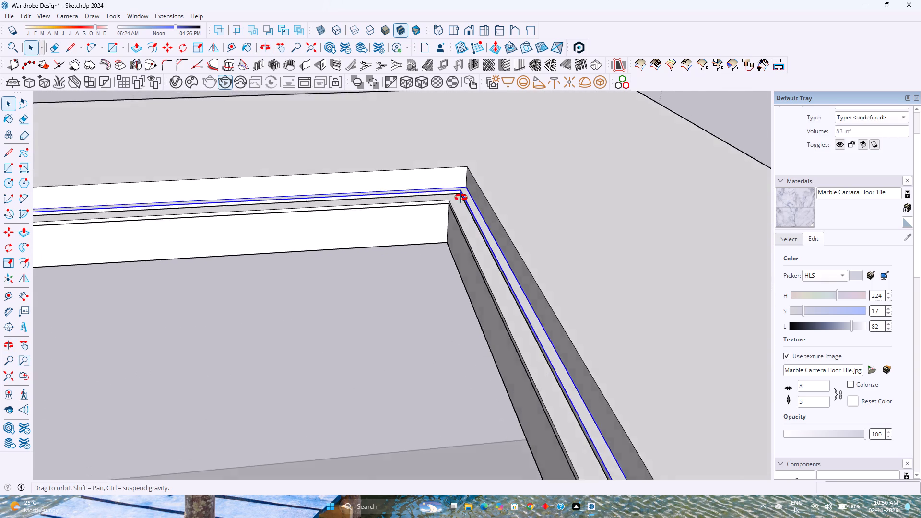
middle_drag(461, 198, 483, 176)
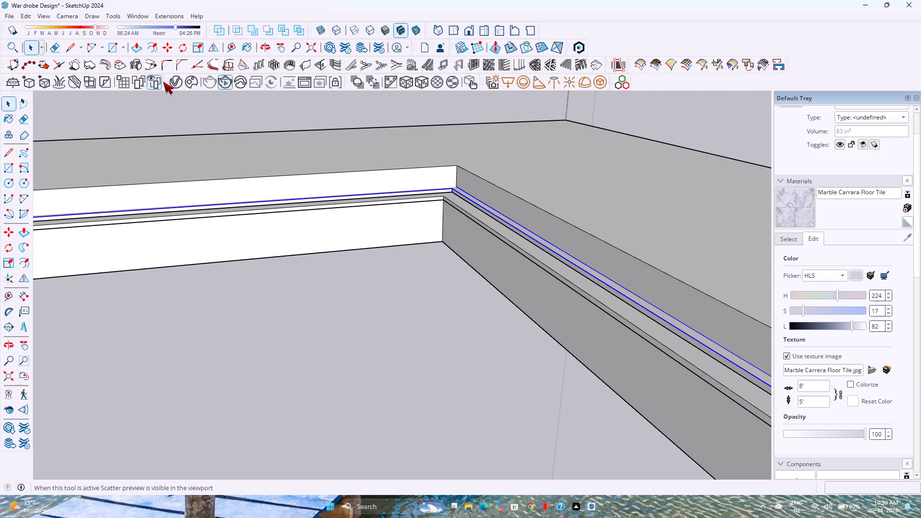
click(168, 82)
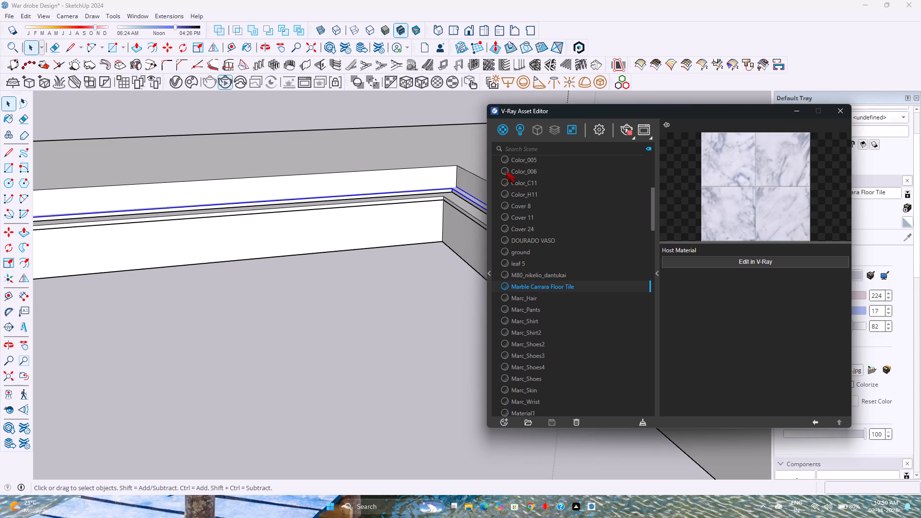
right_click(506, 135)
click(528, 151)
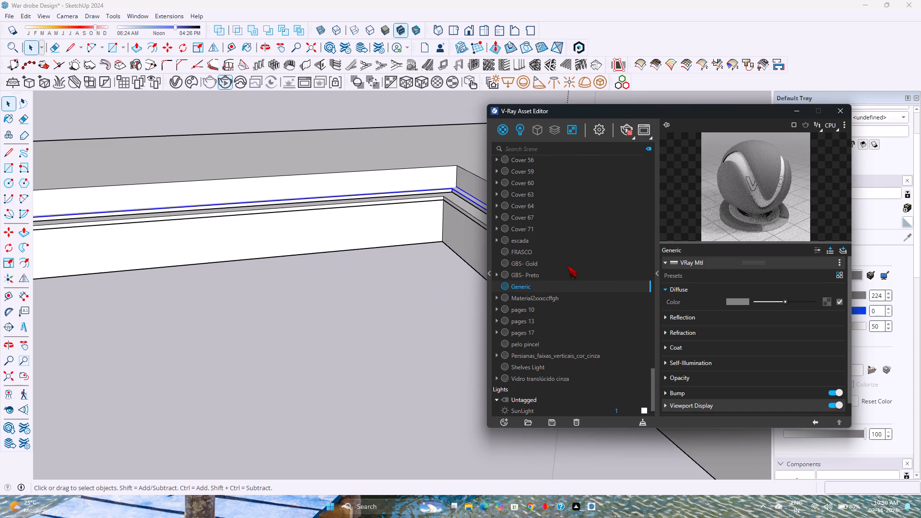
Delete the Generic material from the V-Ray Asset Editor and dismiss the log window.
key(ctrl+z)
key(Delete)
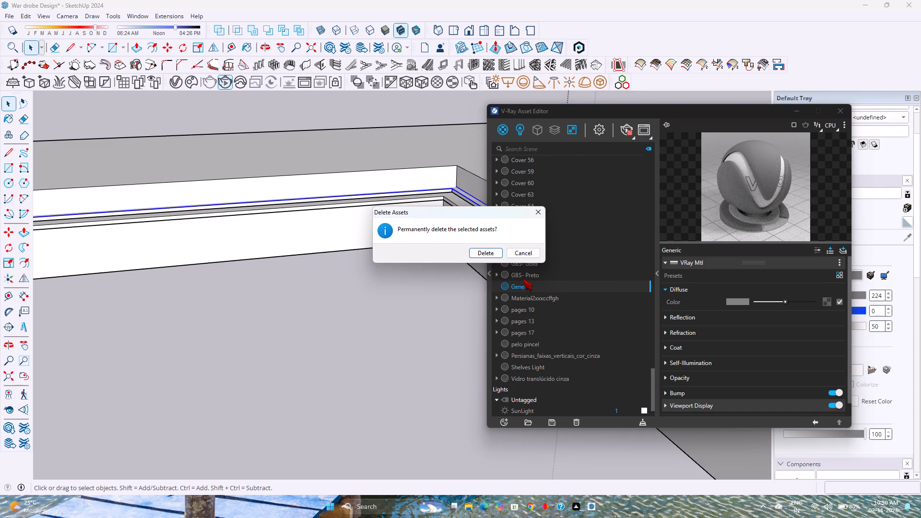
click(494, 256)
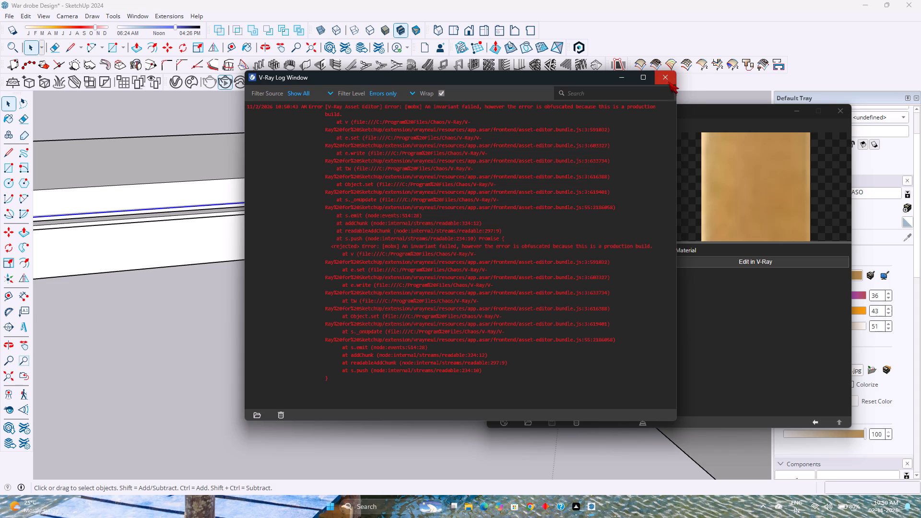
click(669, 79)
key(Delete)
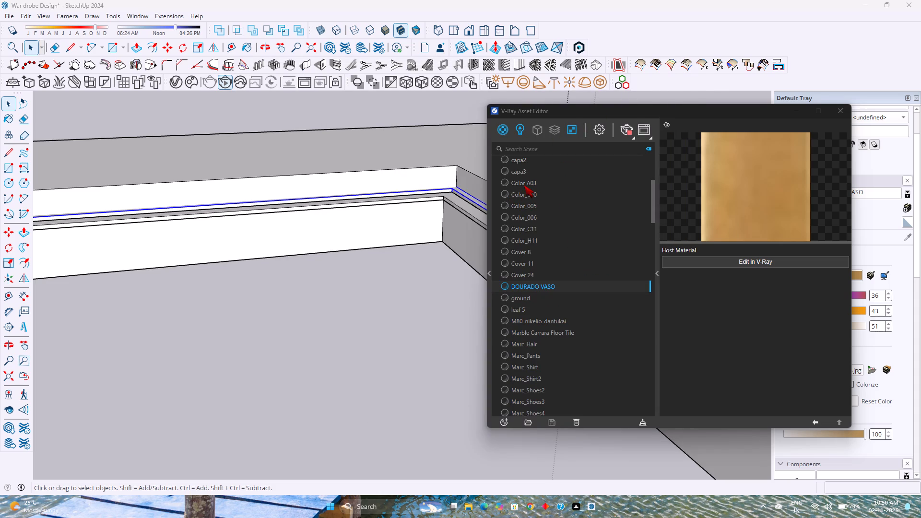
Create a new Emissive material in the V-Ray Asset Editor.
right_click(504, 131)
click(523, 158)
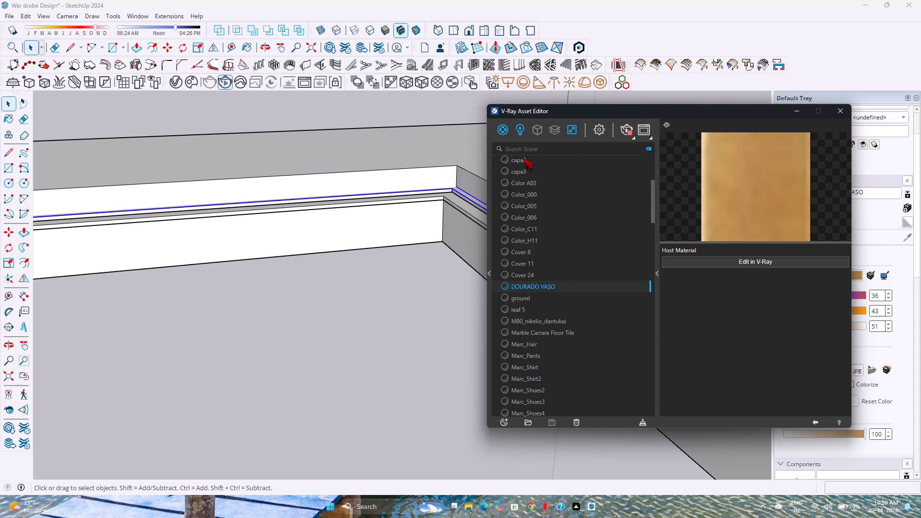
Rename the new Emissive material as False Ceiling Light.
right_click(535, 286)
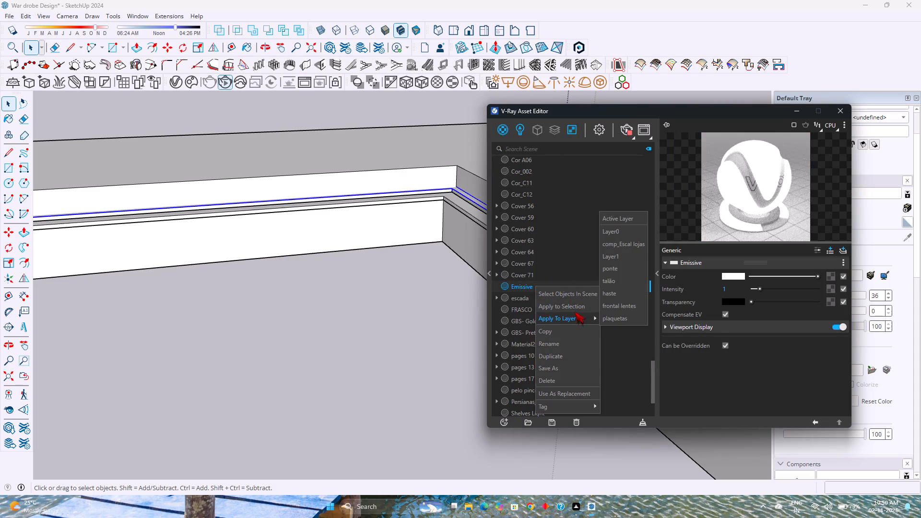
click(566, 346)
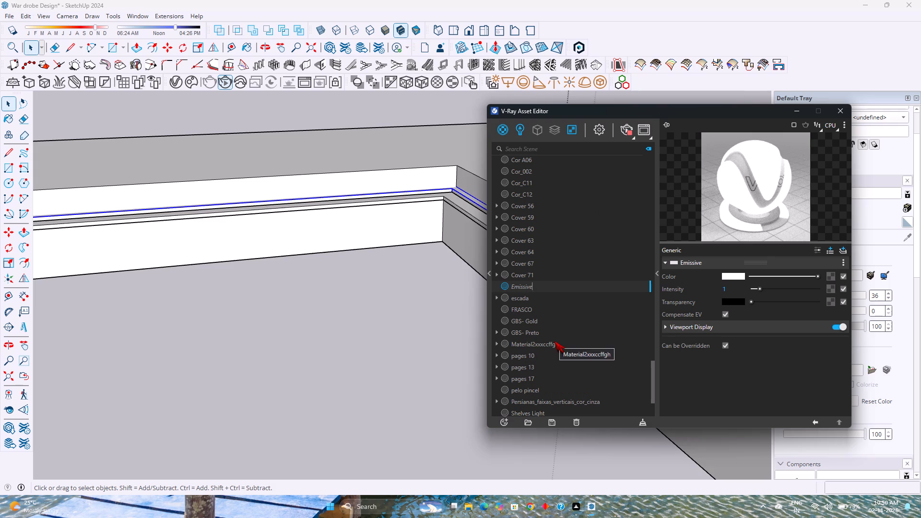
key(BackSpace)
key(BackSpace)
key(BackSpace)
key(BackSpace)
key(BackSpace)
key(BackSpace)
key(BackSpace)
key(BackSpace)
key(BackSpace)
key(BackSpace)
key(BackSpace)
key(BackSpace)
key(BackSpace)
text(fasl)
key(BackSpace)
key(BackSpace)
text(lse cel)
key(BackSpace)
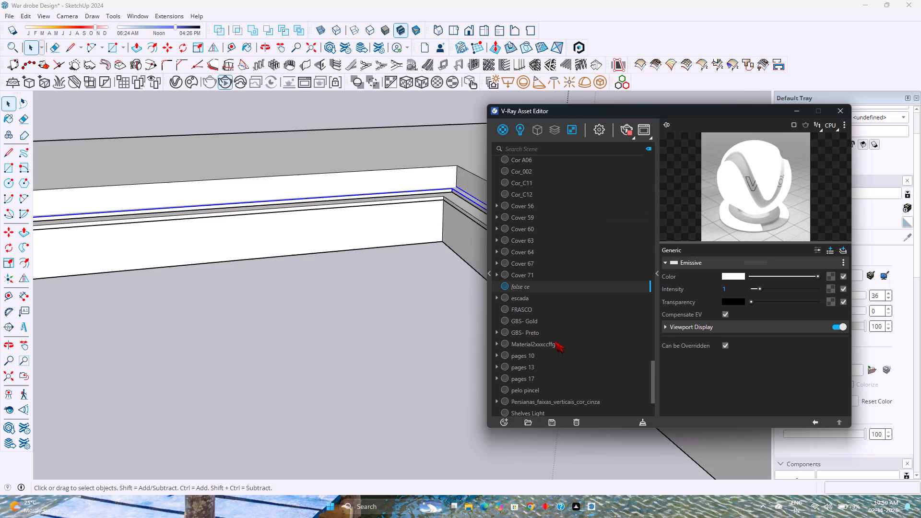
key(BackSpace)
key(BackSpace)
key(BackSpace)
key(BackSpace)
key(BackSpace)
key(BackSpace)
key(BackSpace)
key(BackSpace)
key(BackSpace)
key(BackSpace)
key(BackSpace)
key(BackSpace)
key(BackSpace)
key(BackSpace)
key(BackSpace)
key(BackSpace)
key(BackSpace)
key(BackSpace)
key(BackSpace)
key(BackSpace)
key(shift+d)
key(shift+BackSpace)
text(Fals)
text(e Ceiling Li)
text(ght)
key(Return)
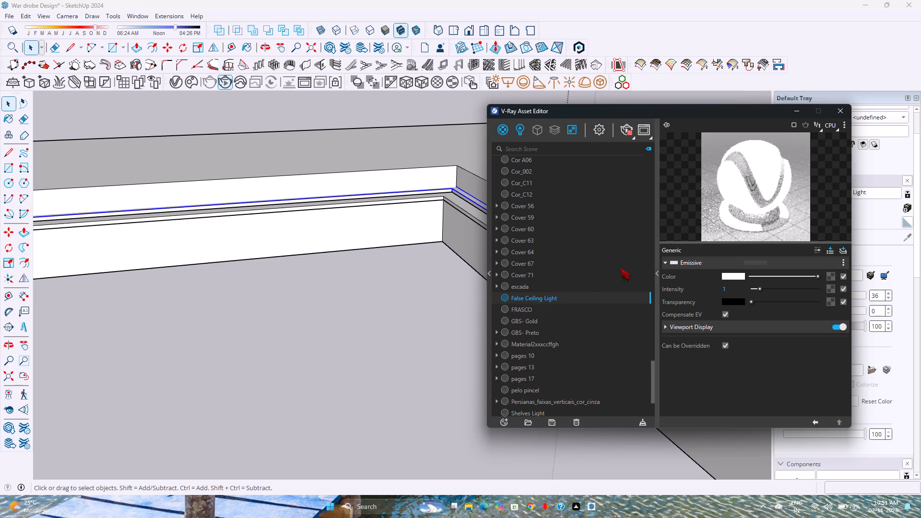
Apply the False Ceiling Light material to the selected strip group along the frame's inner edge.
right_click(575, 299)
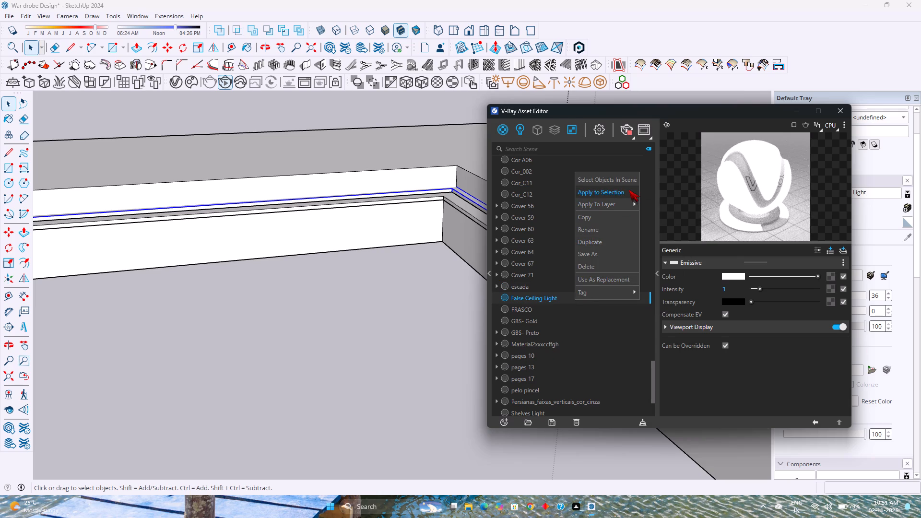
click(629, 189)
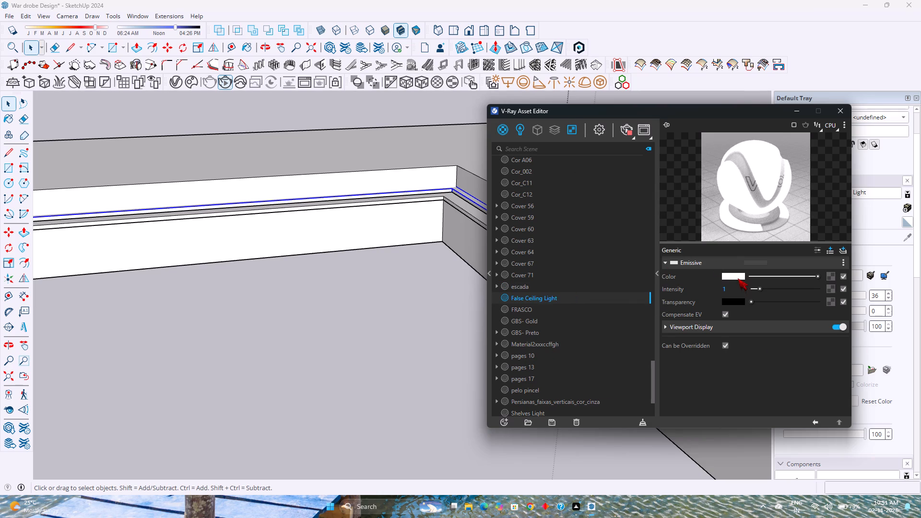
Set the False Ceiling Light emissive colour to a warm cream of about R 0.976, G 0.889, B 0.701.
click(738, 278)
click(442, 191)
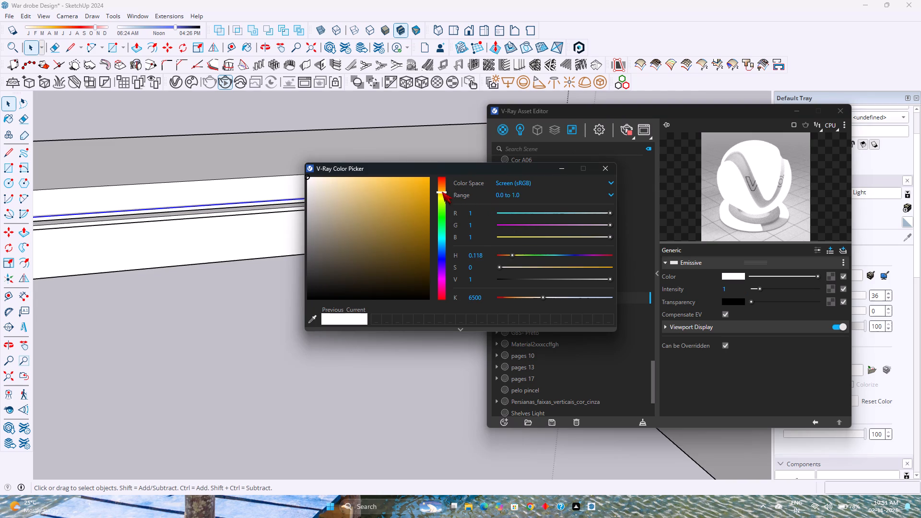
click(342, 180)
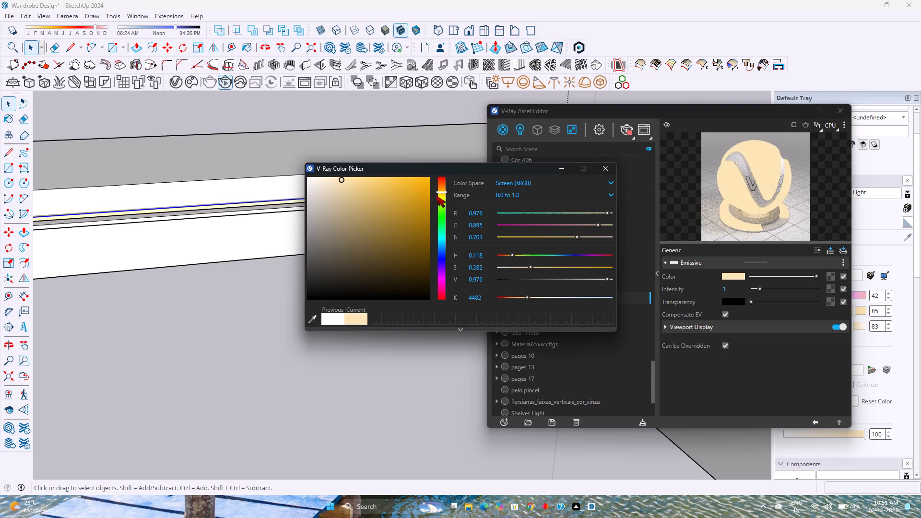
click(442, 190)
click(442, 192)
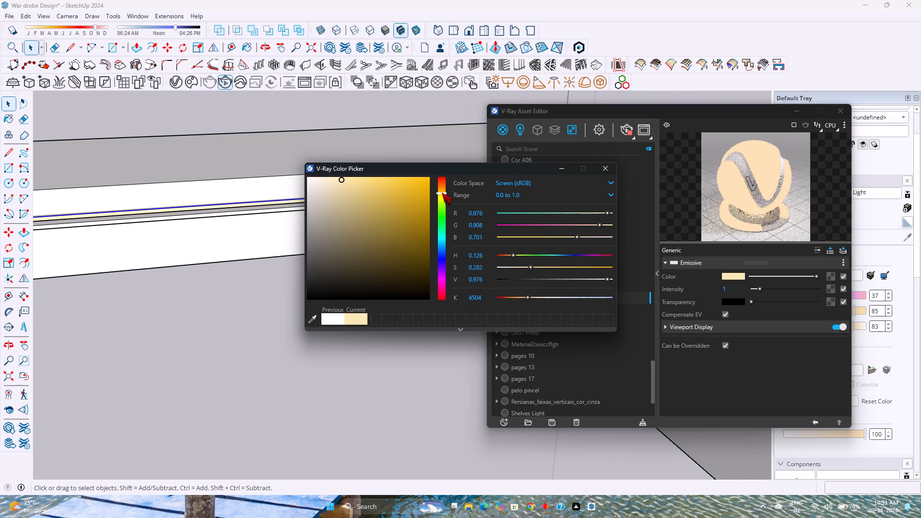
click(442, 191)
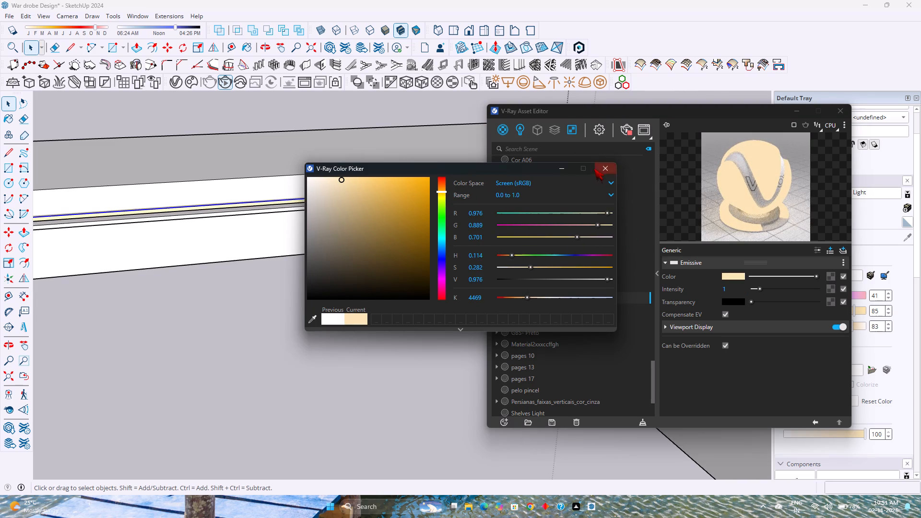
click(598, 169)
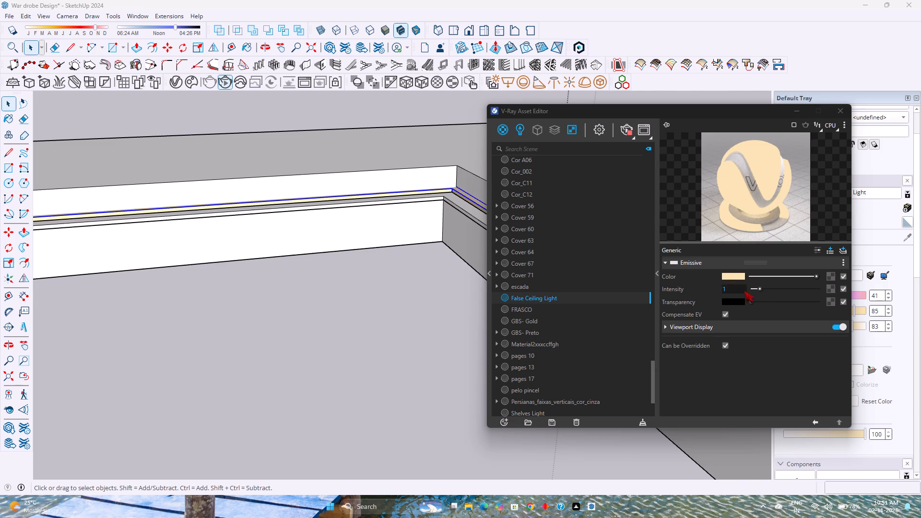
Set the False Ceiling Light intensity to 10, reapply it to the selected strip group and close the Asset Editor.
drag(758, 289, 836, 288)
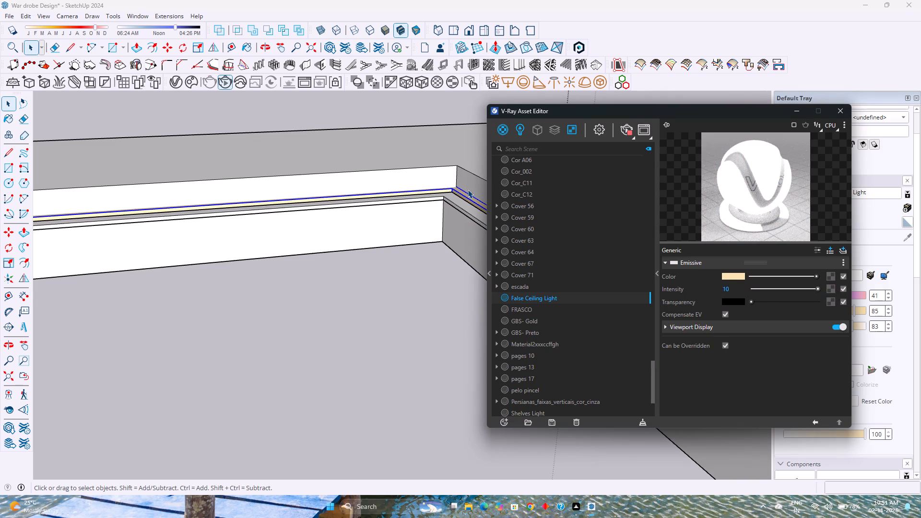
right_click(537, 299)
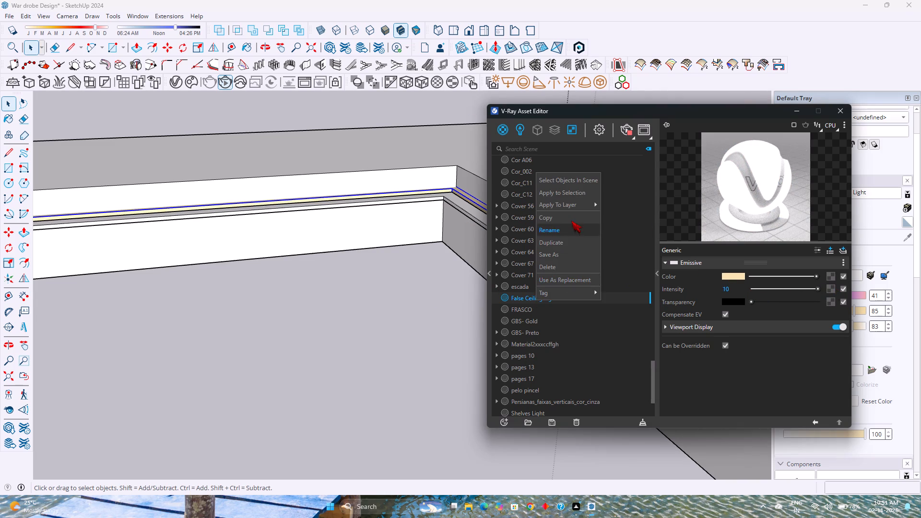
click(579, 191)
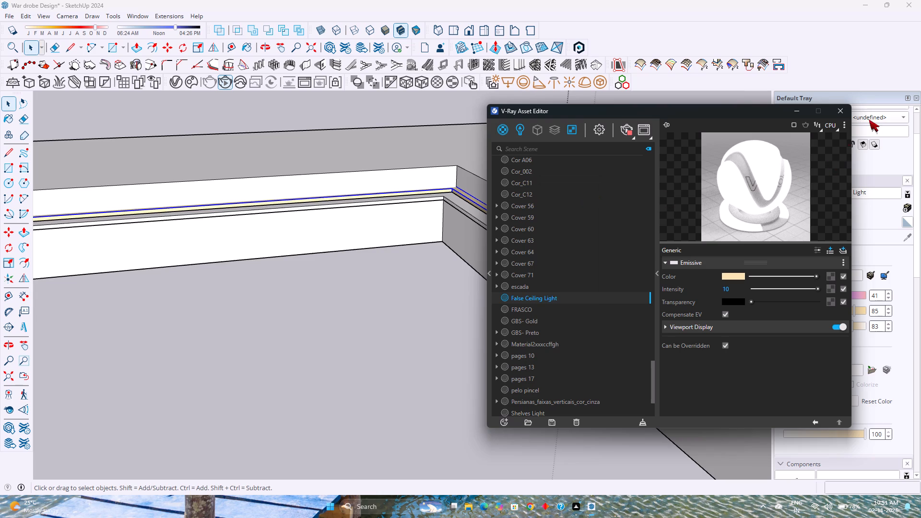
click(842, 114)
Examine the emissive strip at the frame's inner corner and the overall ceiling assembly above the room.
scroll(505, 208, up, 3)
middle_drag(535, 221, 531, 232)
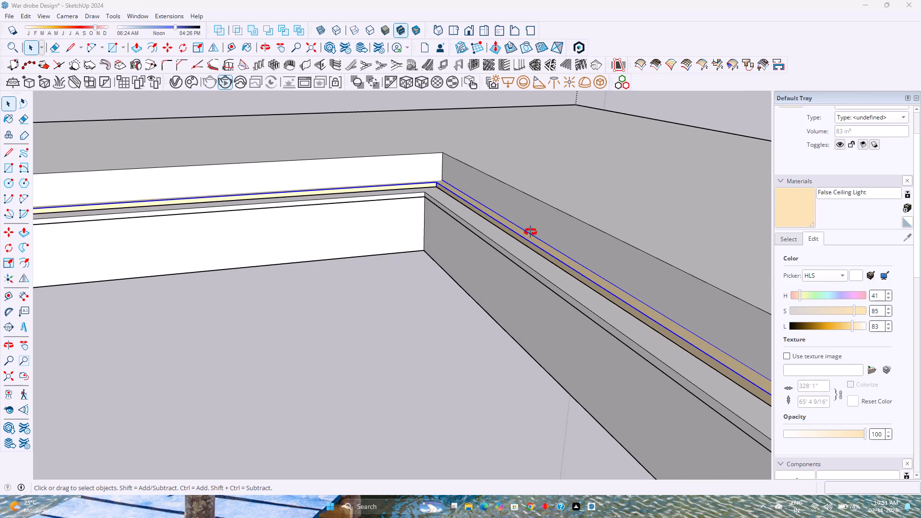
middle_drag(531, 232, 523, 259)
scroll(527, 248, down, 17)
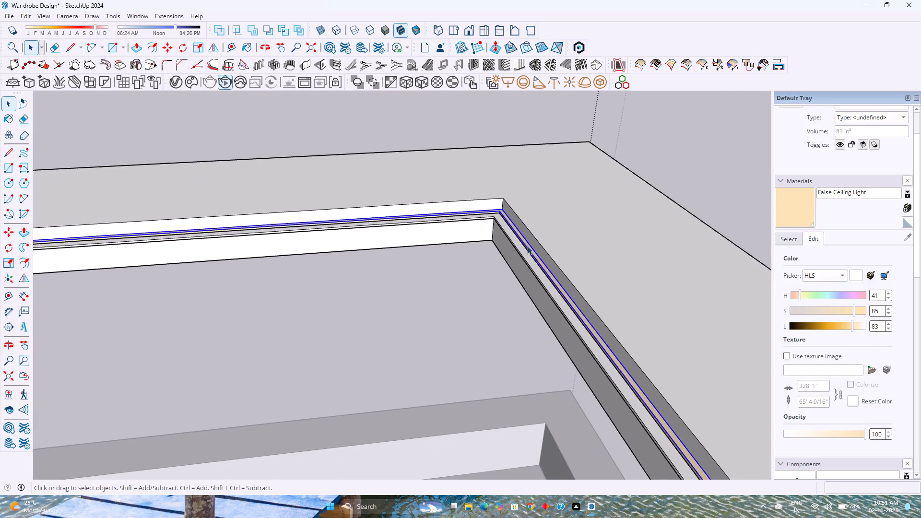
scroll(527, 246, down, 13)
middle_drag(518, 293, 486, 218)
middle_click(486, 218)
scroll(487, 217, down, 3)
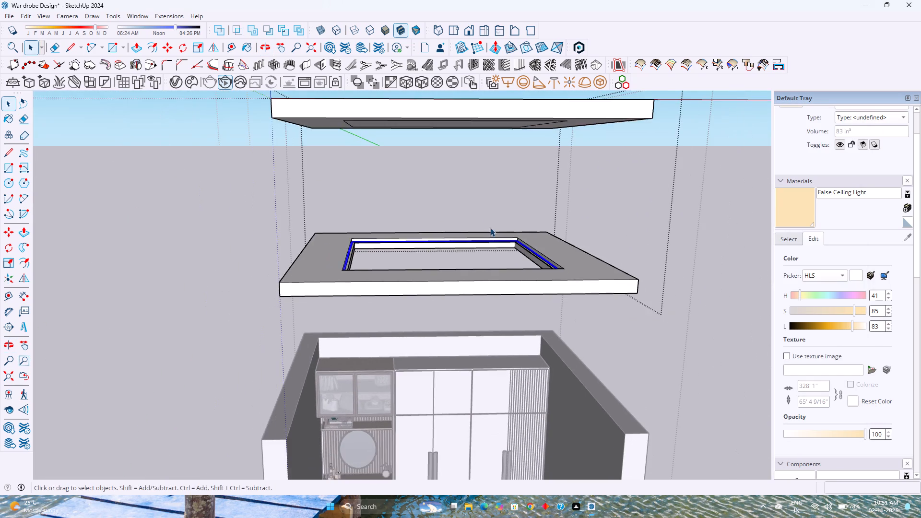
scroll(493, 232, down, 1)
middle_drag(493, 232, 478, 232)
shift+middle_drag(476, 230, 429, 298)
key(Escape)
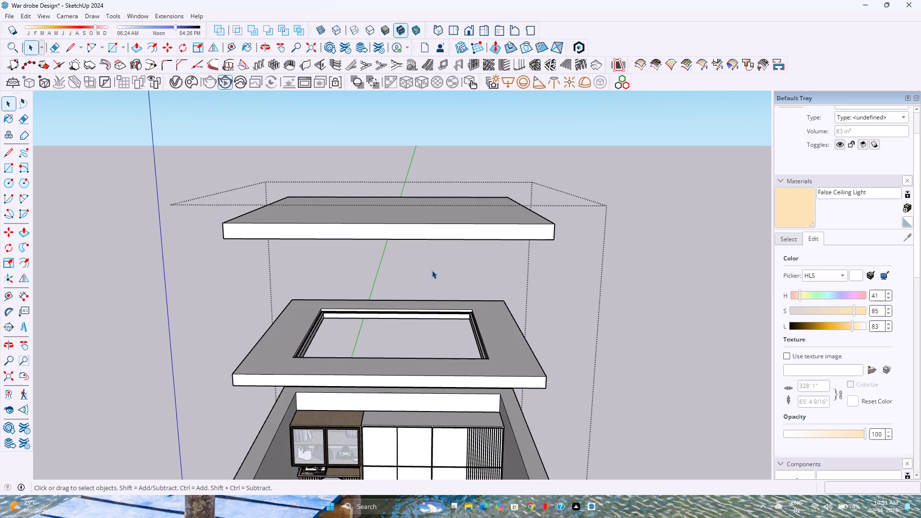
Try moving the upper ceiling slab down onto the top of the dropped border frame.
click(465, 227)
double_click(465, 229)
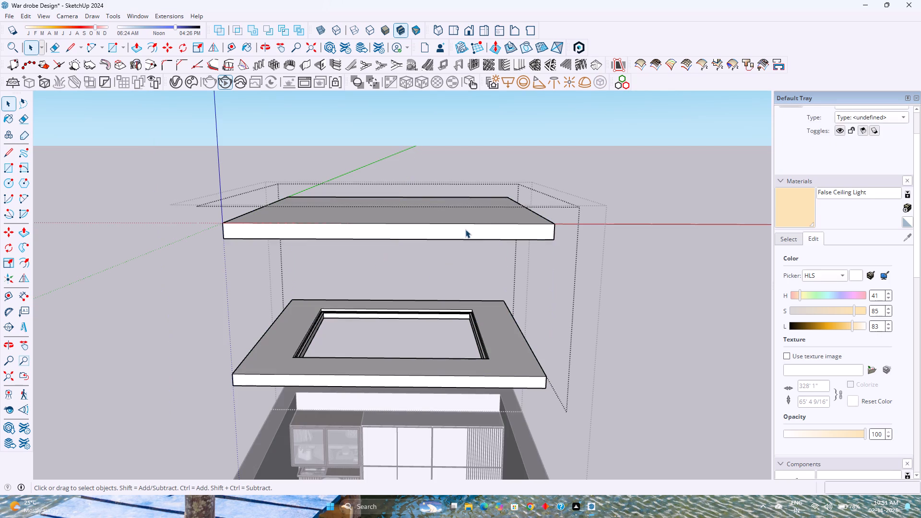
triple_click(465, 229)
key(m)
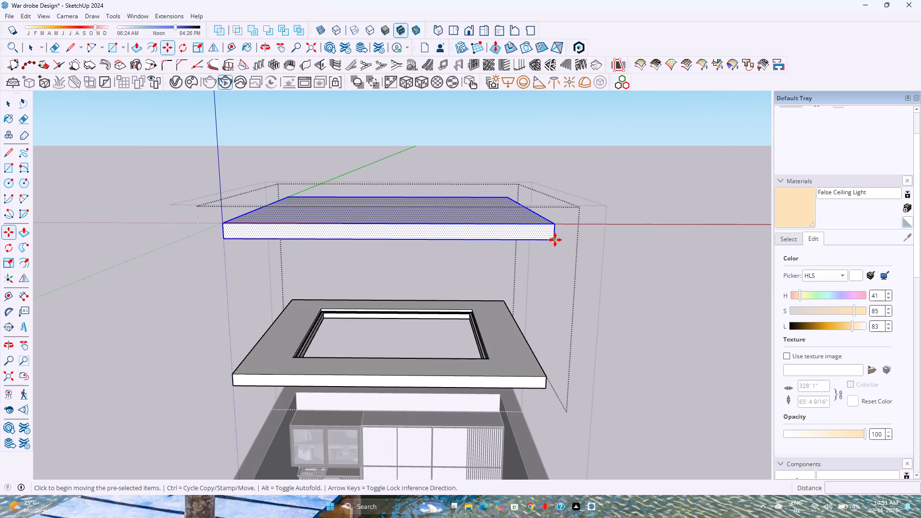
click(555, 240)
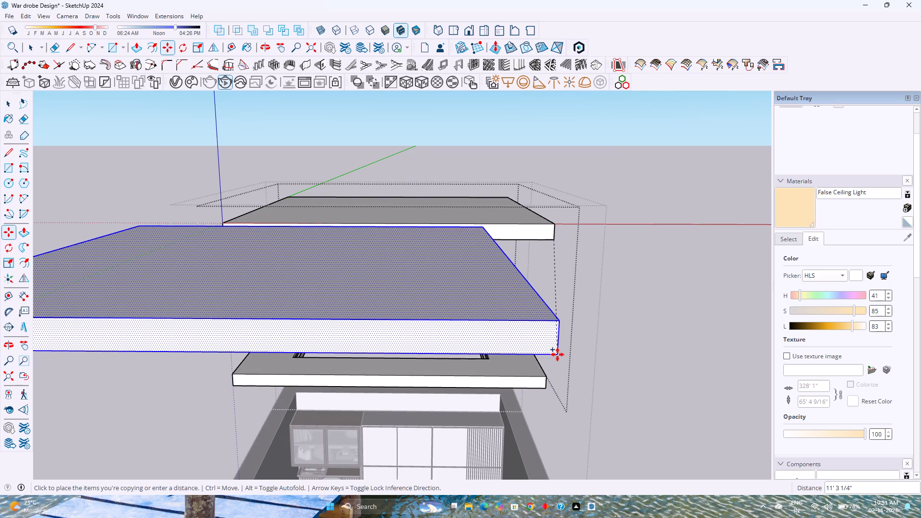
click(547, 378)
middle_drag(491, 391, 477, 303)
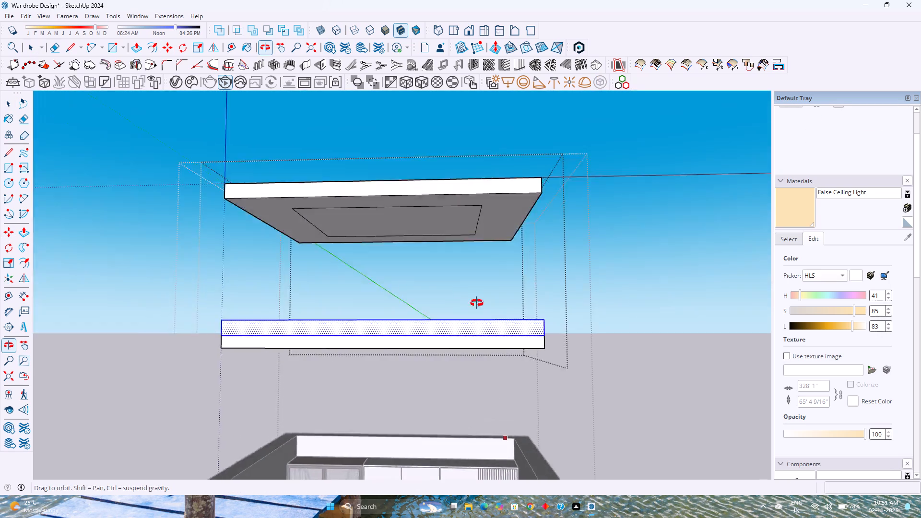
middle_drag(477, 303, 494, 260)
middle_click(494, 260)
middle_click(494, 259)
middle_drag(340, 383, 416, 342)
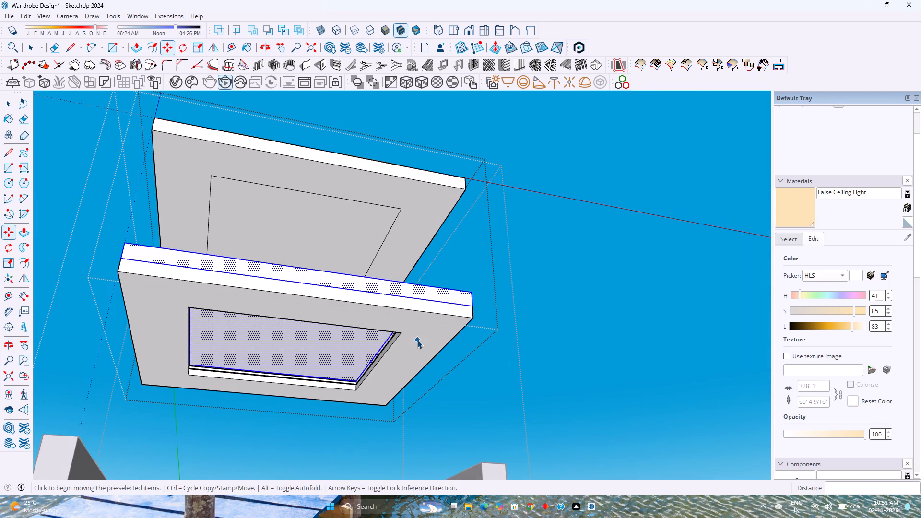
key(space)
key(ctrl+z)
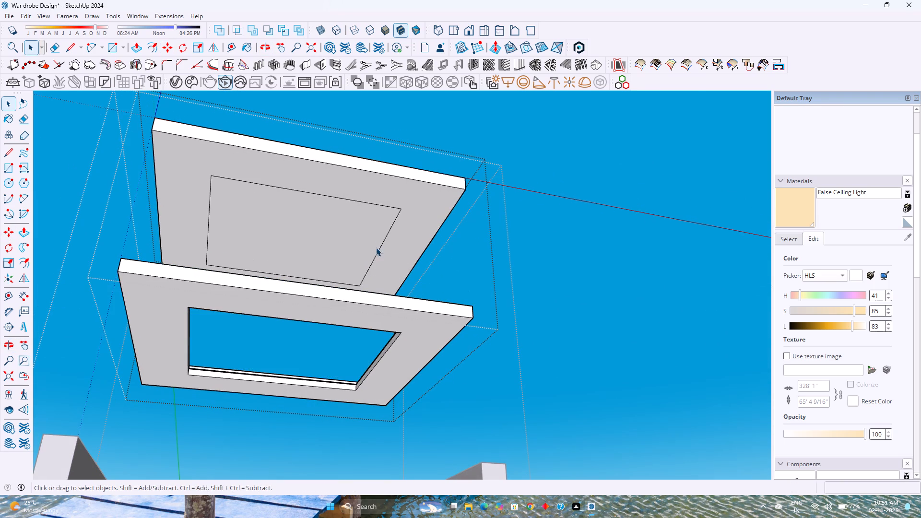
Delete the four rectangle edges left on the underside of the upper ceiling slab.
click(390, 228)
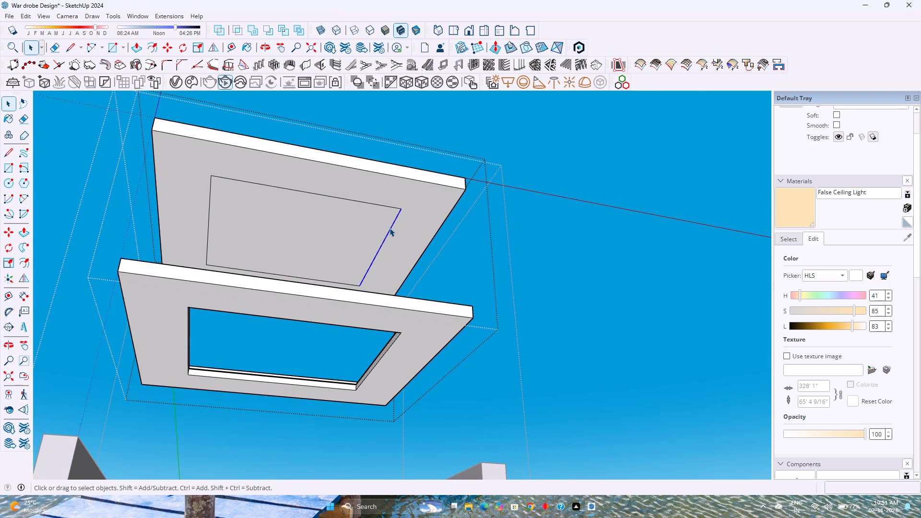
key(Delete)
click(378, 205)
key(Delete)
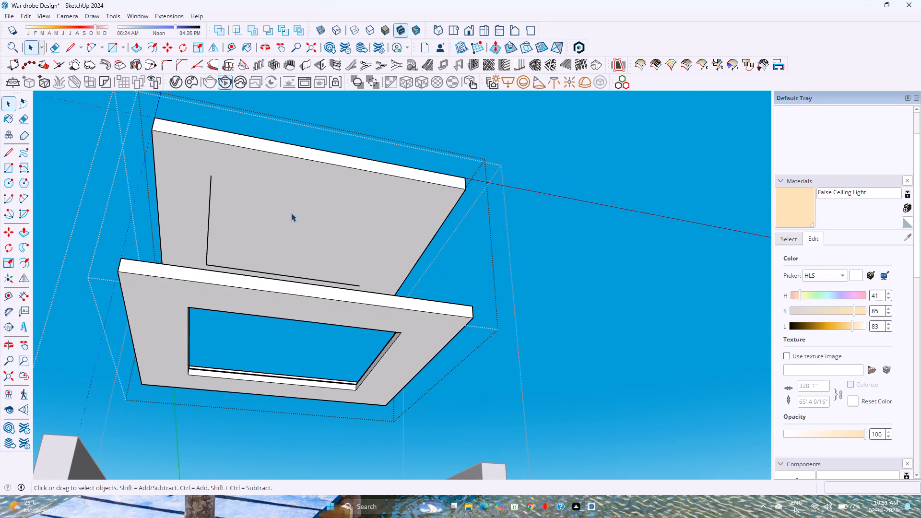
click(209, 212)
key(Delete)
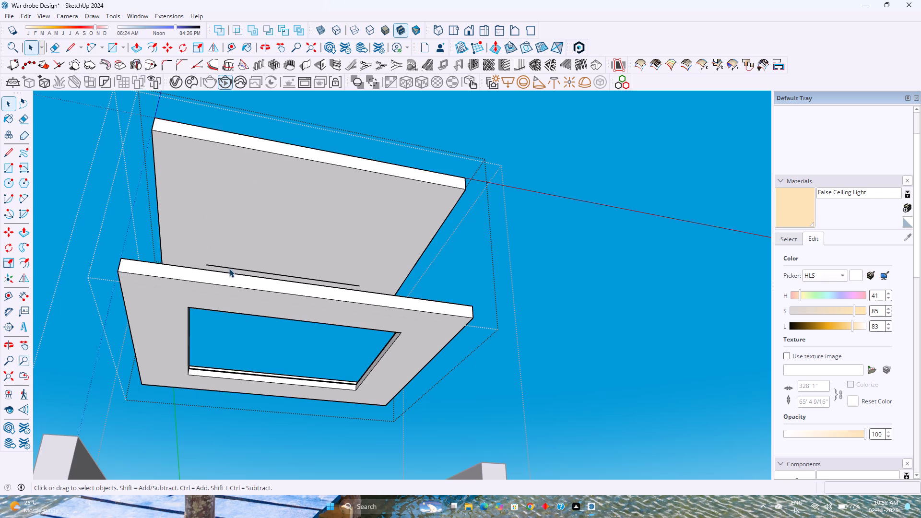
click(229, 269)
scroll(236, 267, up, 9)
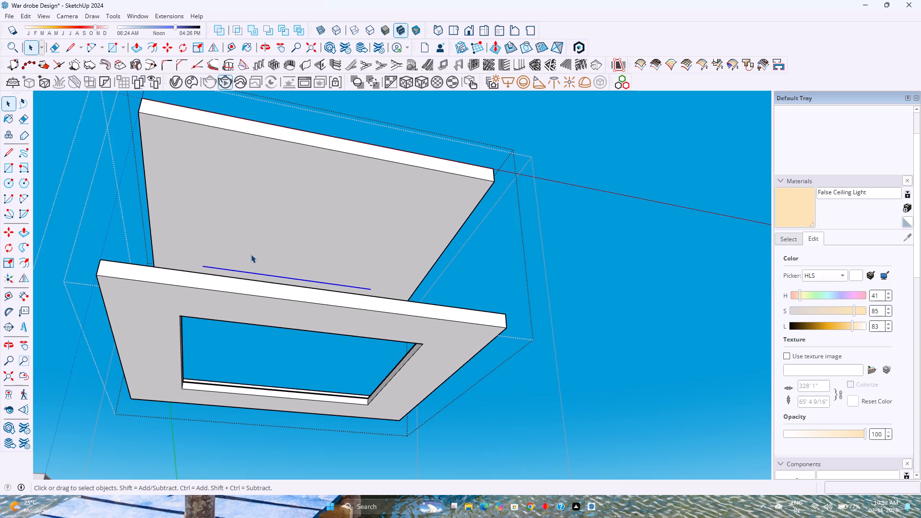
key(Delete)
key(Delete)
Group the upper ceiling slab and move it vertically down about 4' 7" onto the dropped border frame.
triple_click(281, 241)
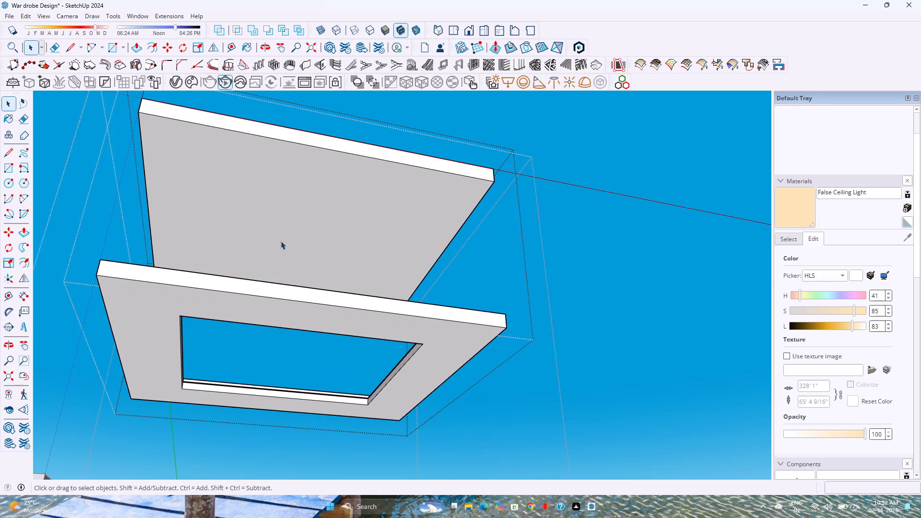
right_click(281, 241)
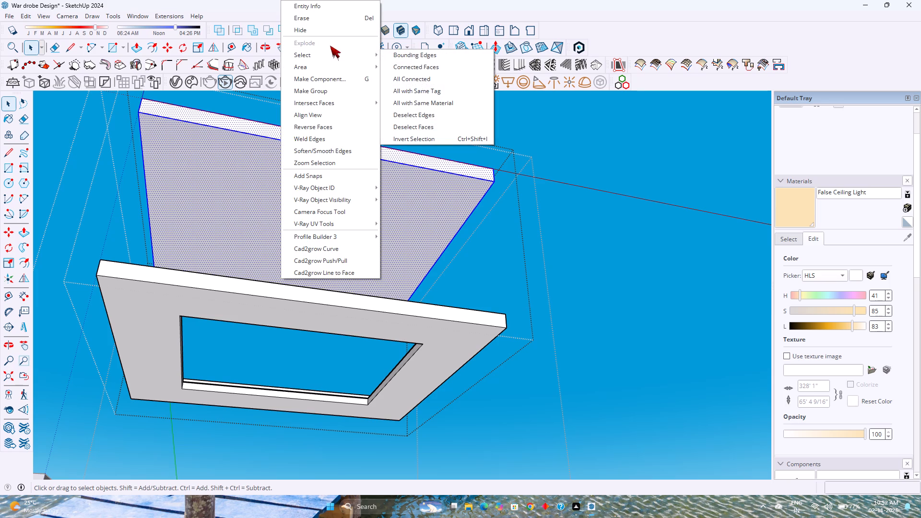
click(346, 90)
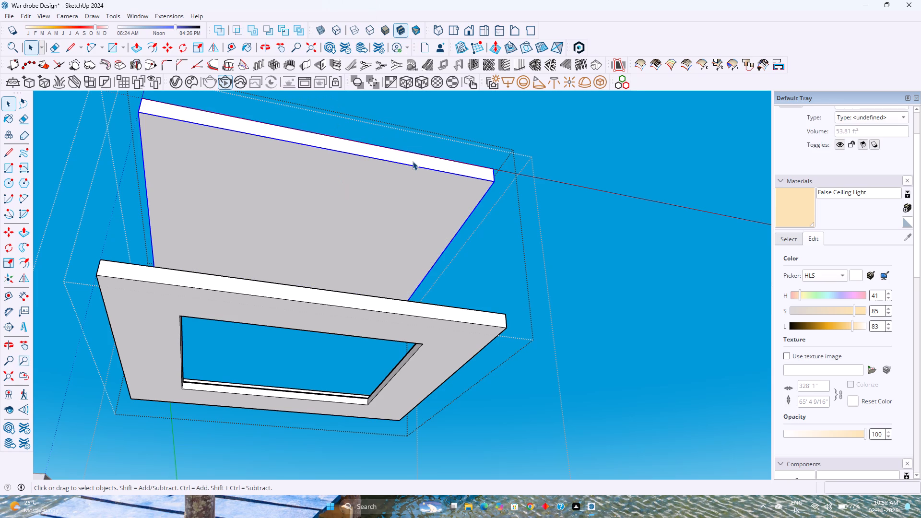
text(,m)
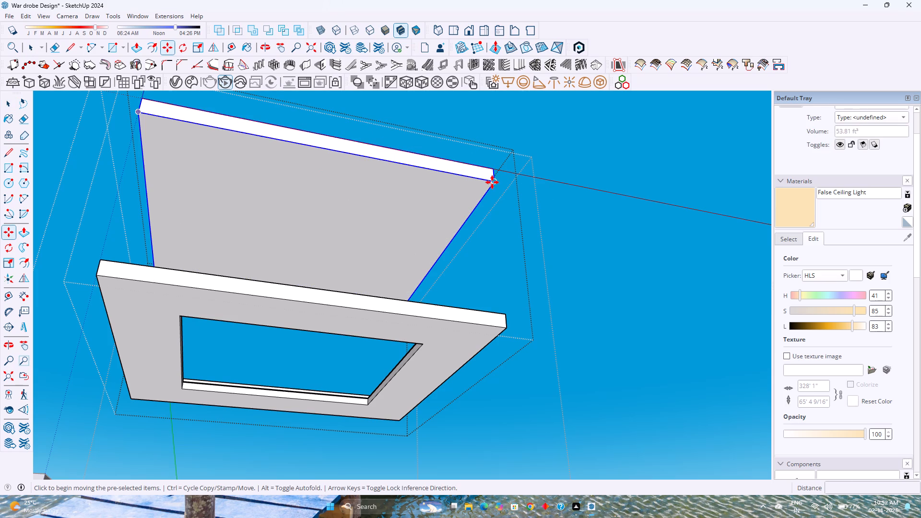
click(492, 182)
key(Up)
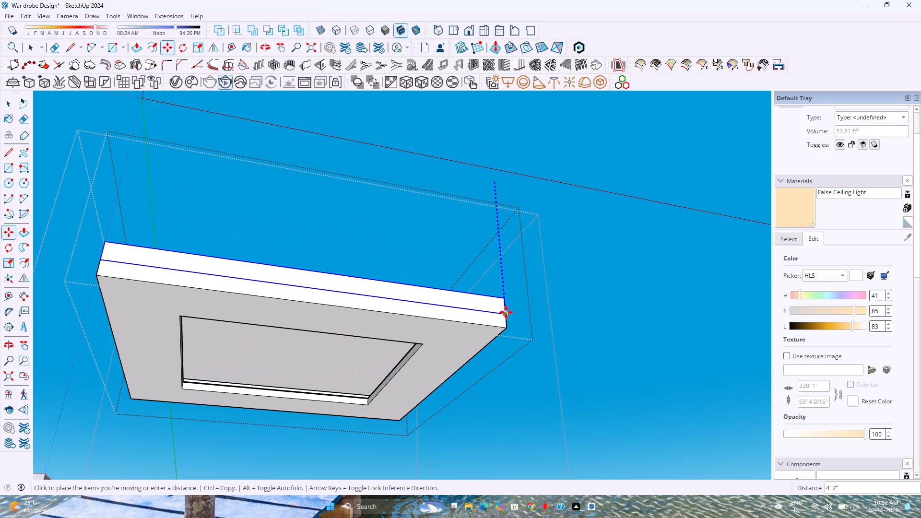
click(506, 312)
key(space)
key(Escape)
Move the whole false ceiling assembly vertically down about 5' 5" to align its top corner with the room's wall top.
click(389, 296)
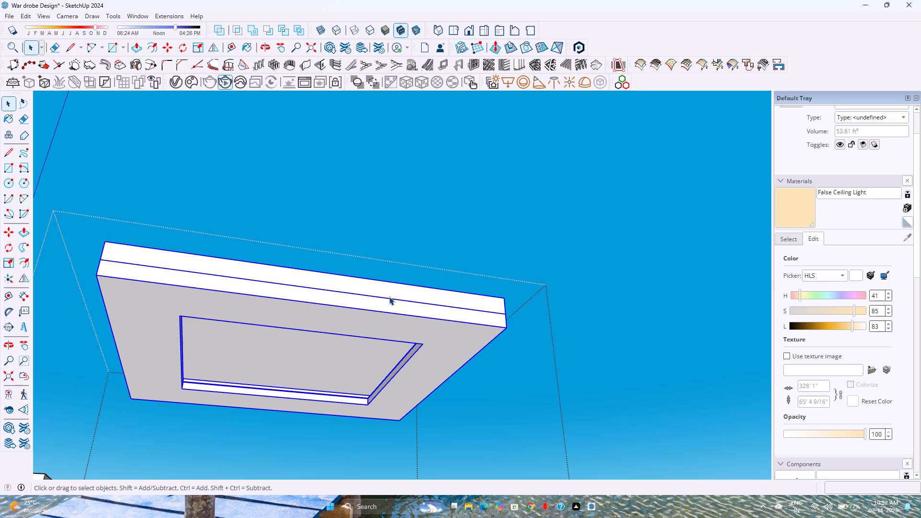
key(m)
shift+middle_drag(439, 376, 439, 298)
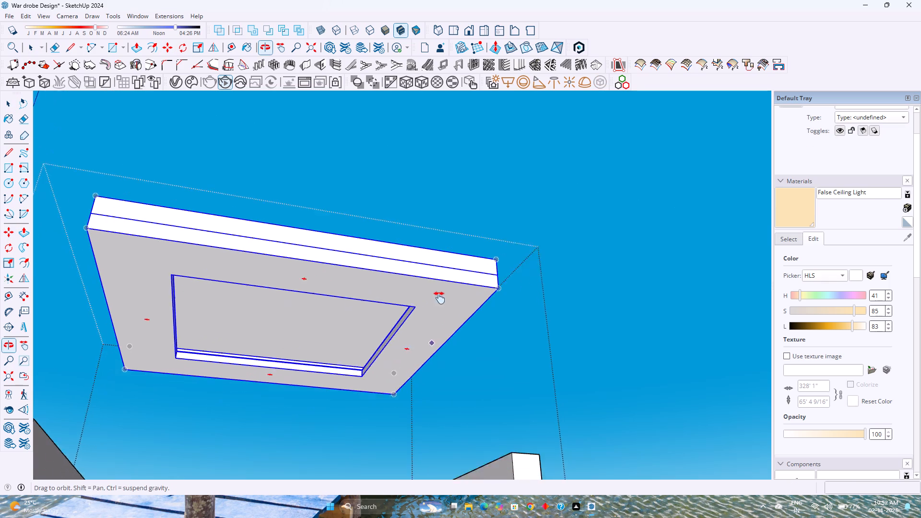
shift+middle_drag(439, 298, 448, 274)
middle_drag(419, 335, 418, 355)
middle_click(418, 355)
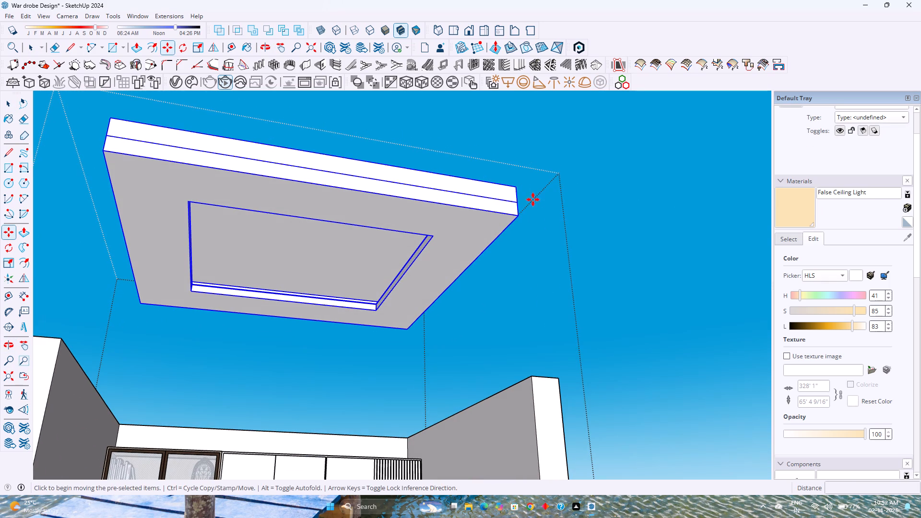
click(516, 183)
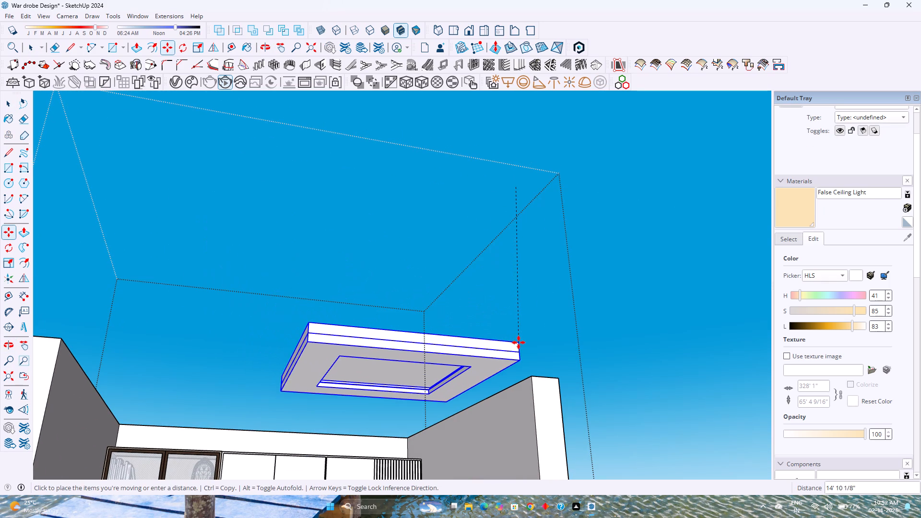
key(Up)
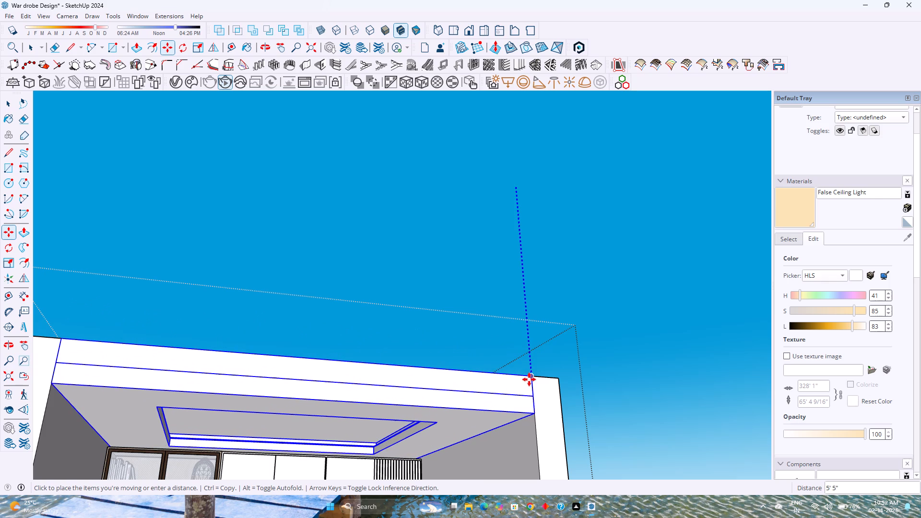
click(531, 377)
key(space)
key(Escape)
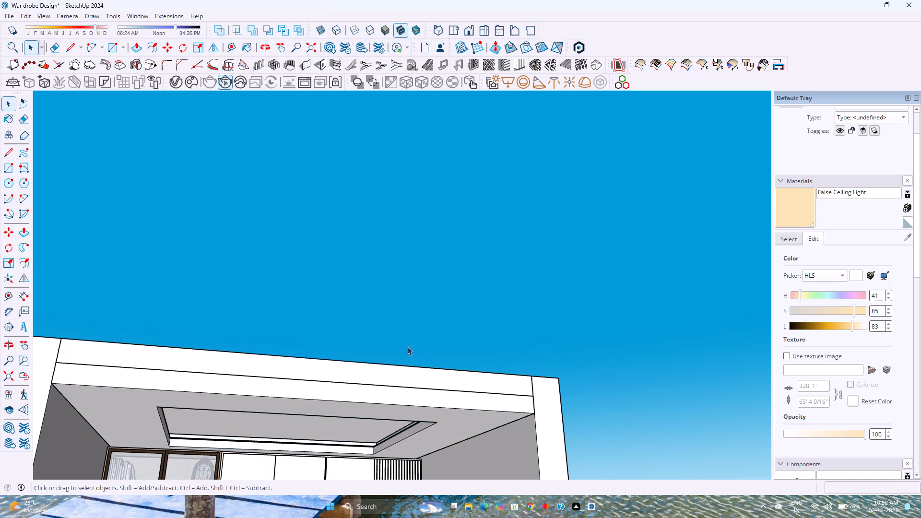
Examine the lowered false ceiling from below, checking its recess, edges and fit against the walls and wardrobe.
scroll(407, 344, down, 2)
shift+middle_drag(310, 356, 381, 254)
shift+middle_click(381, 254)
scroll(354, 314, up, 2)
middle_drag(354, 316, 413, 268)
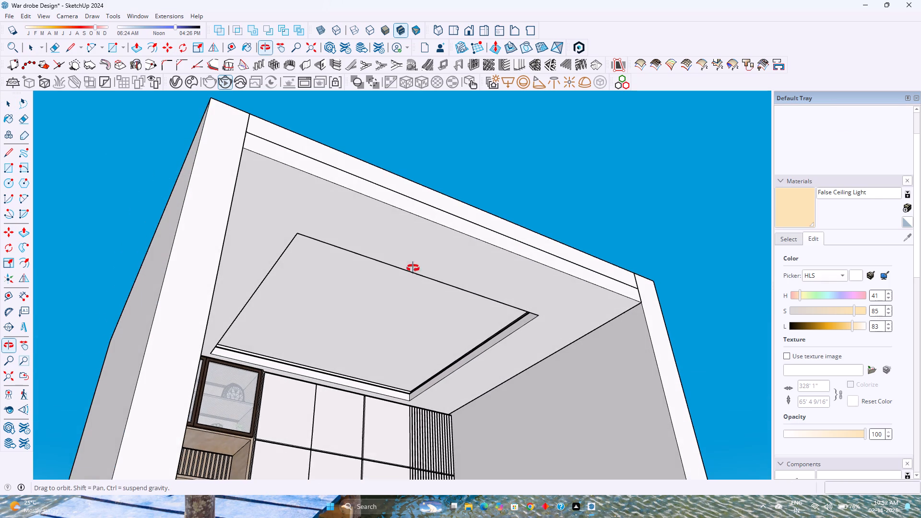
middle_drag(413, 268, 414, 268)
shift+middle_drag(338, 343, 342, 268)
middle_drag(365, 300, 220, 337)
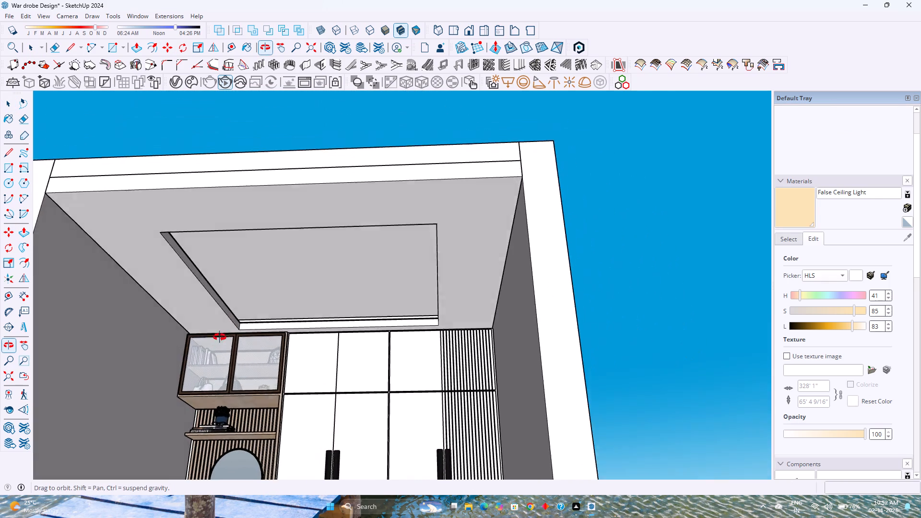
middle_drag(220, 337, 291, 330)
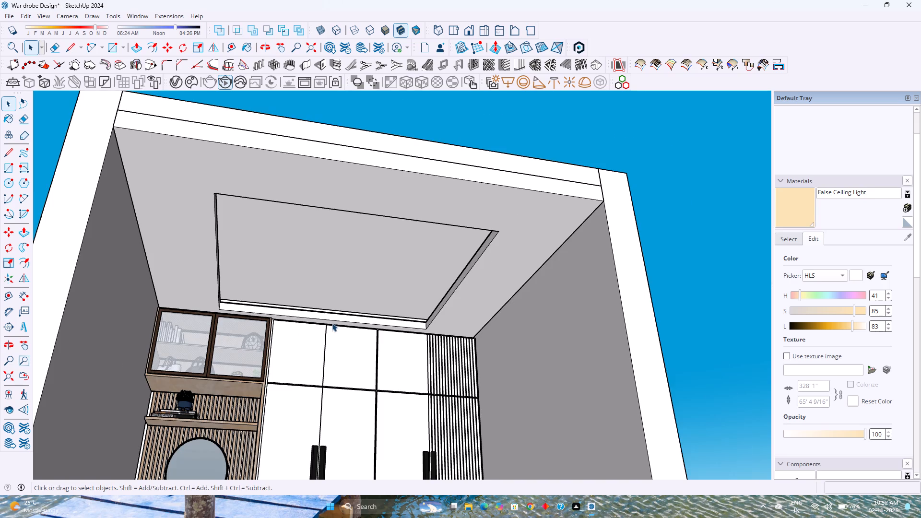
scroll(332, 323, up, 1)
middle_drag(332, 323, 383, 258)
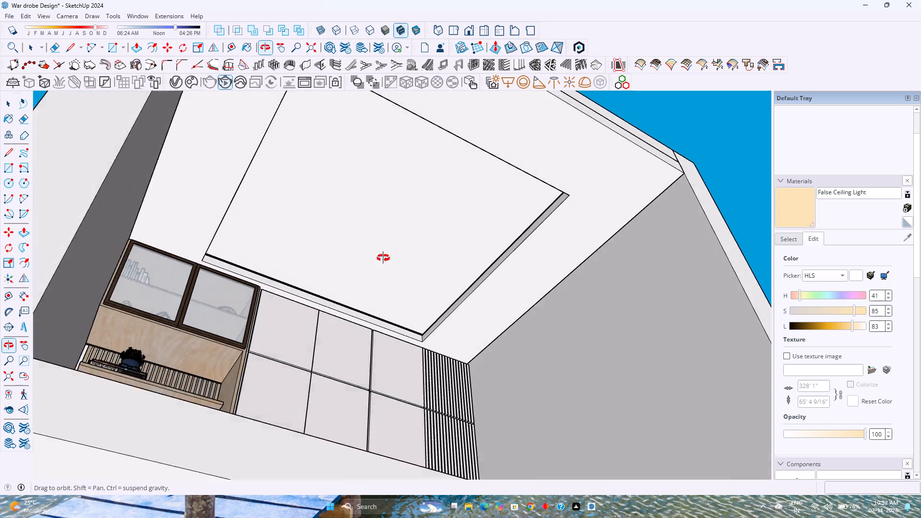
middle_drag(383, 258, 308, 277)
middle_click(308, 277)
scroll(307, 277, down, 3)
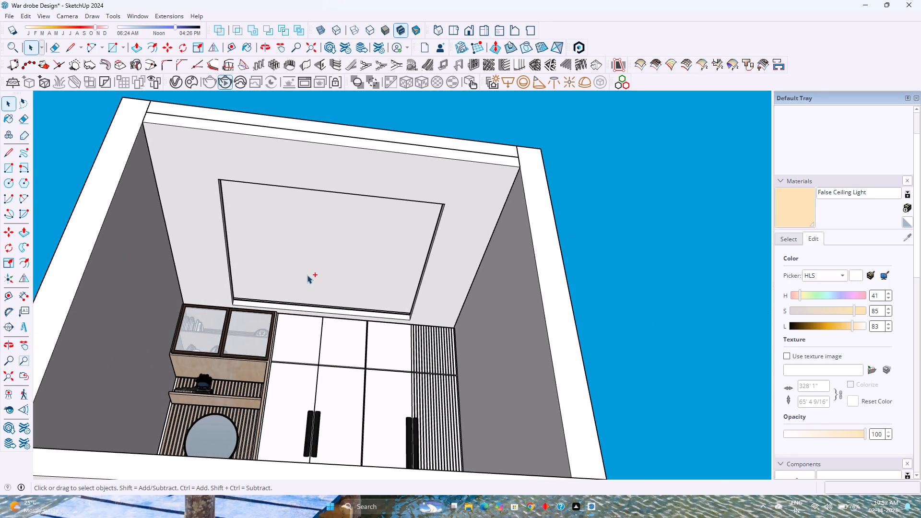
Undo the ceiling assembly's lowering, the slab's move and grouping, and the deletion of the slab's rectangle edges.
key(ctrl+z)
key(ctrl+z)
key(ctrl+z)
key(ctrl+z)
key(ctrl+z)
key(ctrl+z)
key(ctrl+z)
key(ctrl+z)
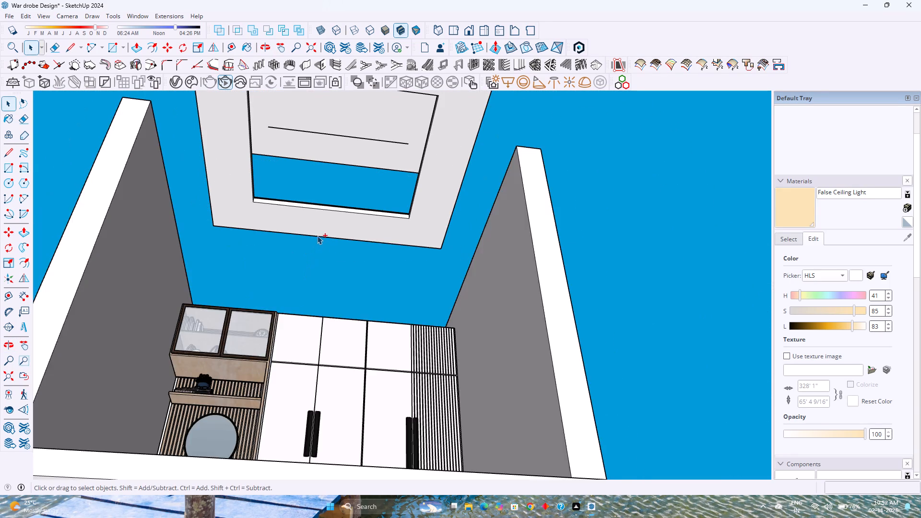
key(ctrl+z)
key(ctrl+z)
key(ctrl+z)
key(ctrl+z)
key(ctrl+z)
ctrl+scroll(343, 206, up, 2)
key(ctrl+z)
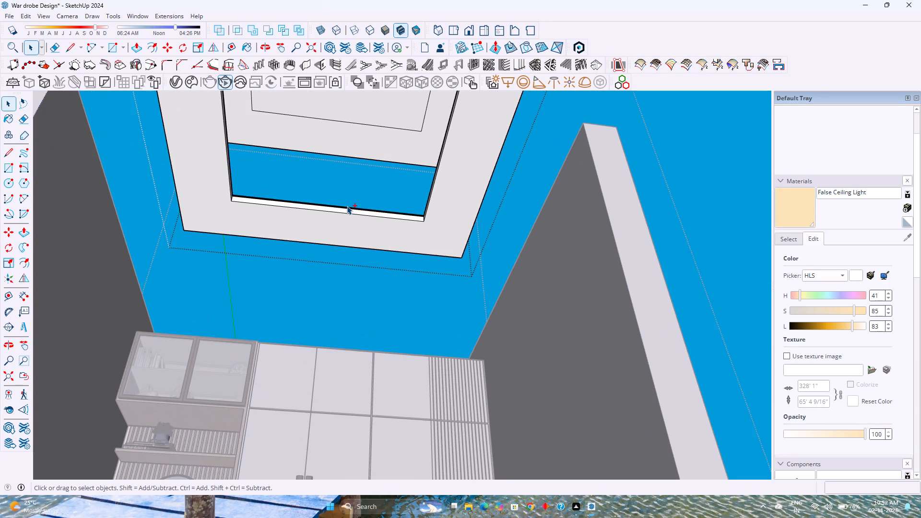
Undo the False Ceiling Light material, the light strip and the recess profile, back to the plain dropped border frame.
key(ctrl+z)
key(ctrl+z)
key(ctrl+z)
key(ctrl+z)
key(ctrl+z)
key(ctrl+z)
key(ctrl+z)
key(ctrl+z)
middle_drag(352, 200, 347, 231)
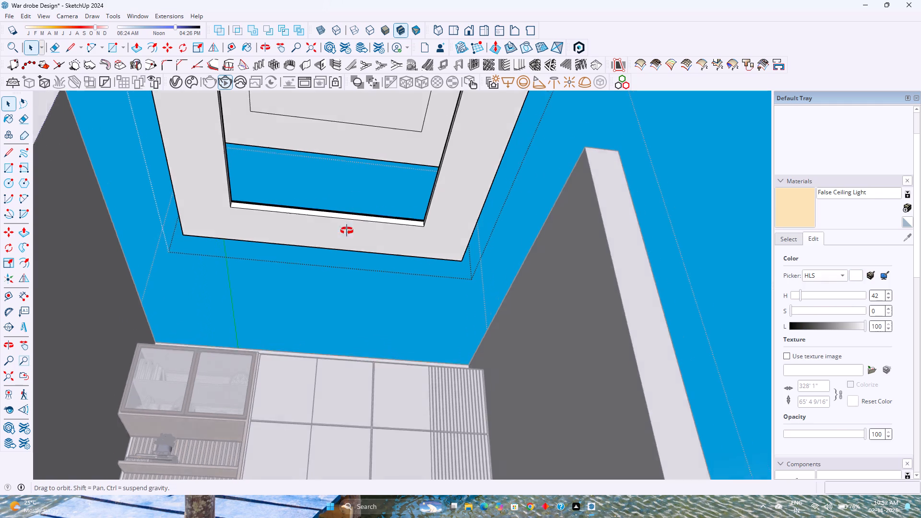
middle_drag(347, 231, 315, 363)
middle_click(315, 363)
scroll(426, 323, up, 6)
middle_drag(400, 322, 418, 411)
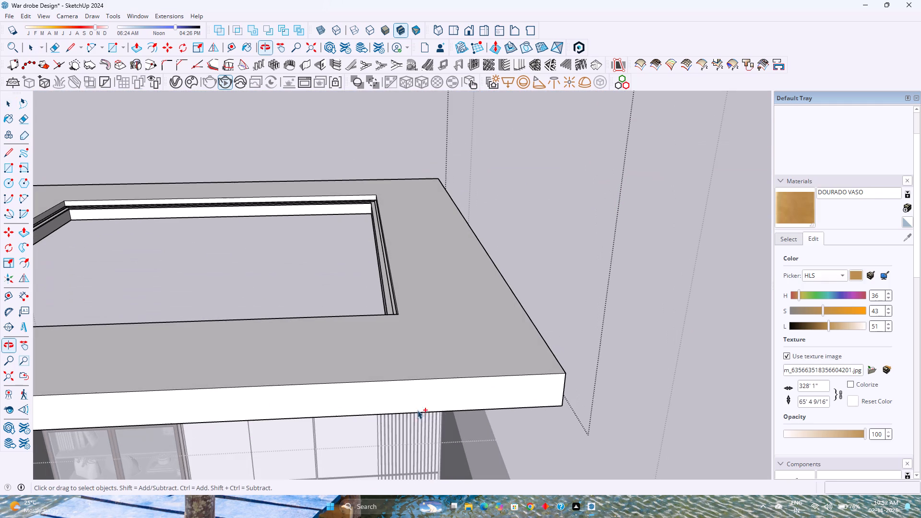
key(ctrl+z)
key(ctrl+z)
key(ctrl+z)
key(ctrl+z)
key(ctrl+z)
key(ctrl+z)
key(ctrl+z)
key(ctrl+z)
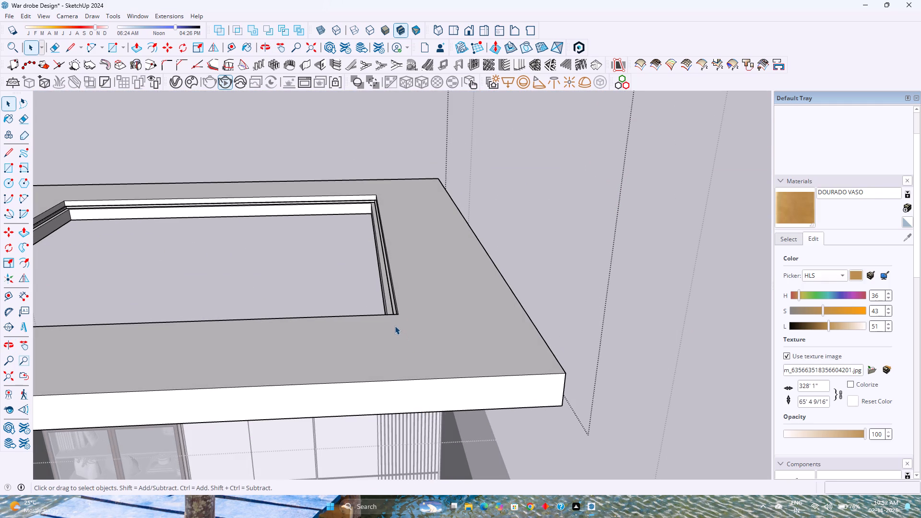
key(space)
key(ctrl+z)
key(ctrl+z)
key(ctrl+z)
key(ctrl+z)
key(ctrl+z)
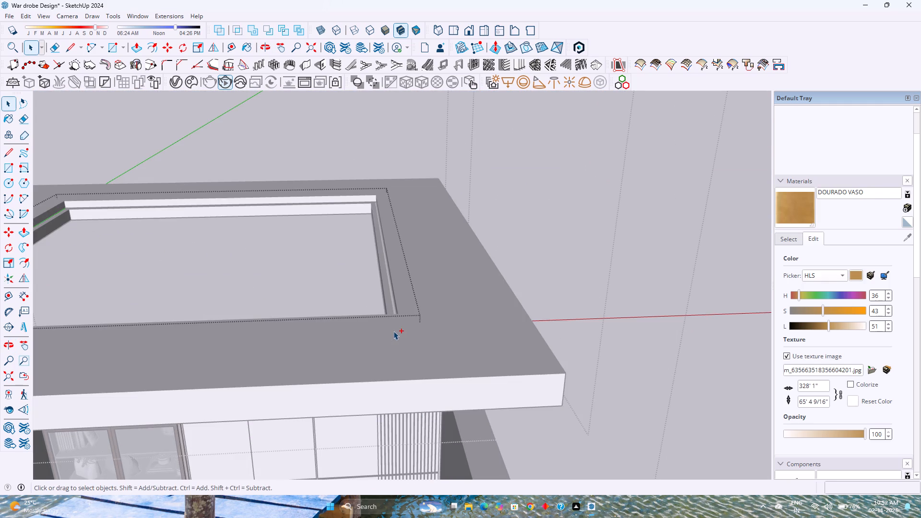
key(ctrl+z)
key(ctrl+z)
key(ctrl+z)
key(ctrl+z)
key(ctrl+z)
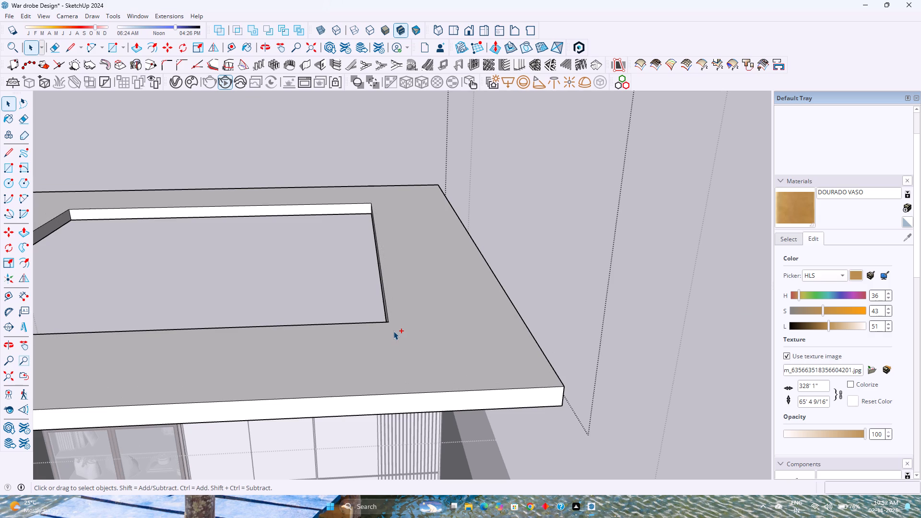
Push/Pull the far inner face of the border frame's opening inward by 1'.
shift+middle_drag(352, 306, 487, 390)
middle_drag(444, 384, 466, 359)
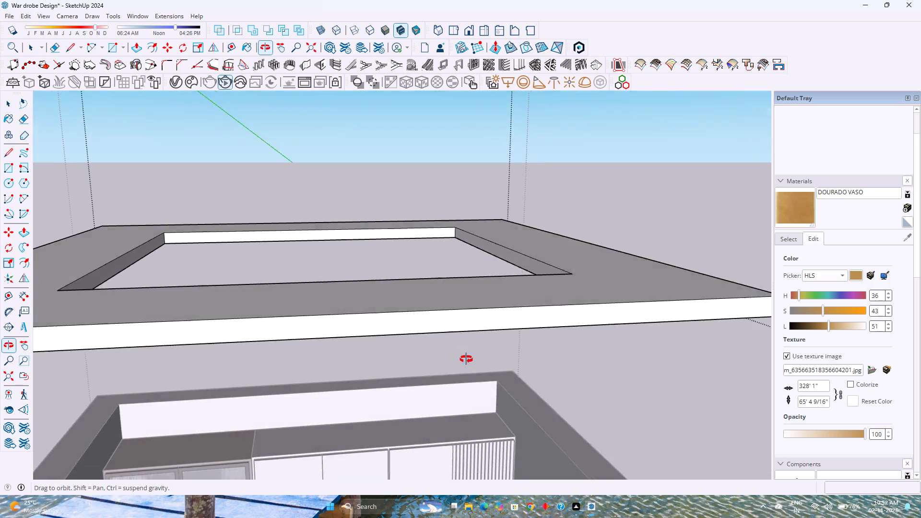
middle_drag(466, 359, 474, 406)
middle_click(474, 406)
scroll(406, 300, up, 1)
click(391, 270)
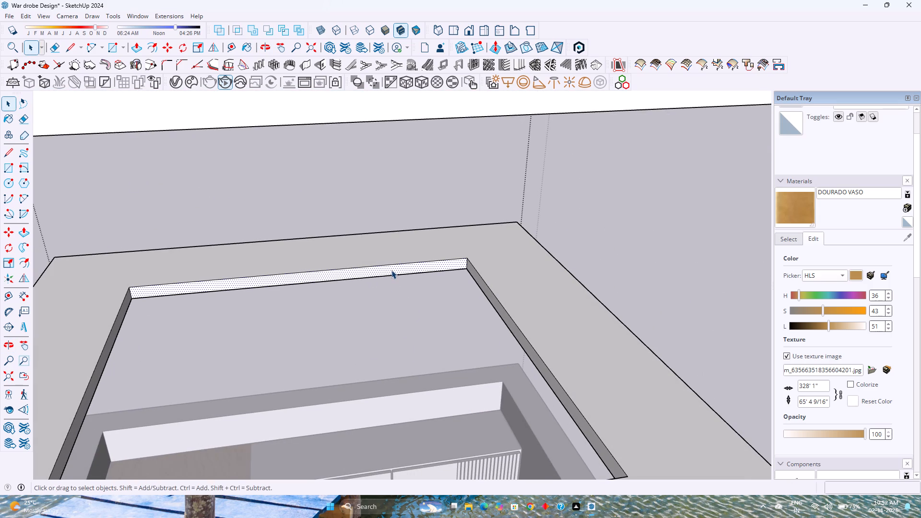
key(p)
click(391, 270)
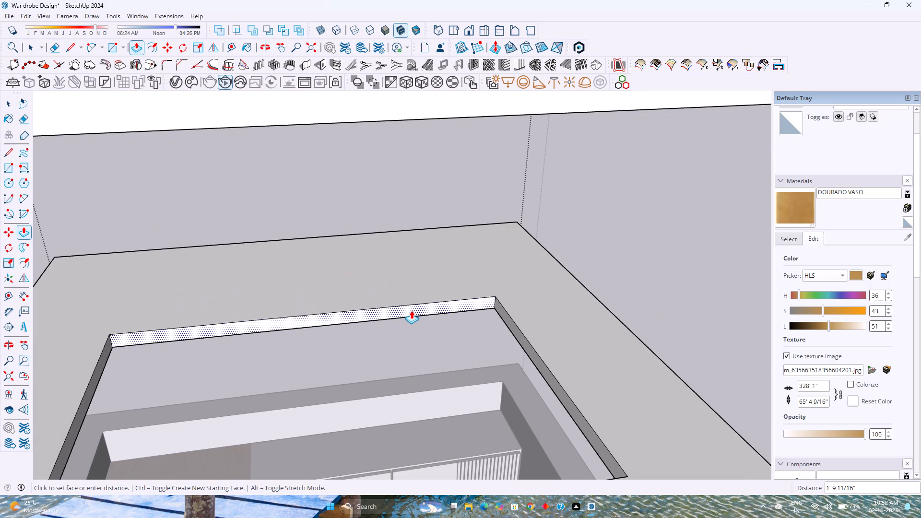
text(1')
key(Return)
key(space)
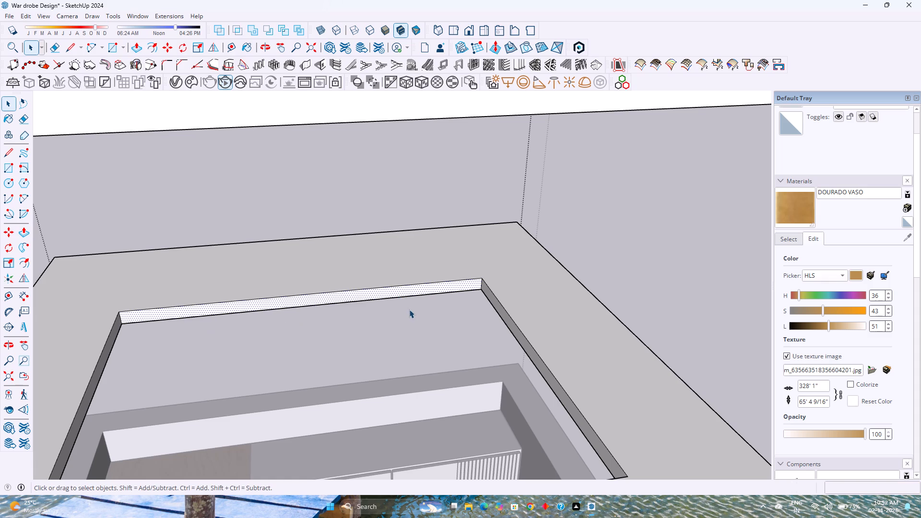
Make the whole upper ceiling slab a group.
scroll(409, 298, down, 8)
shift+middle_drag(399, 317, 469, 391)
middle_drag(462, 384, 426, 302)
middle_click(426, 302)
scroll(422, 295, down, 3)
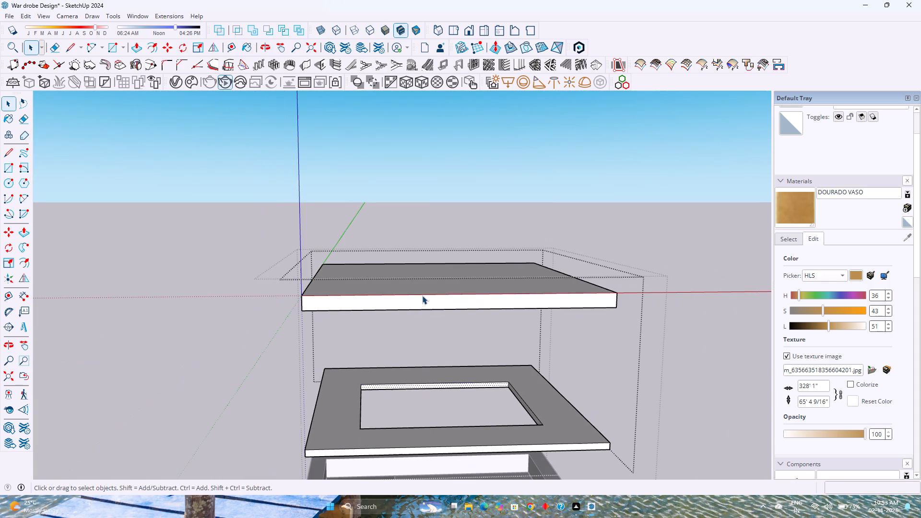
triple_click(422, 301)
right_click(421, 301)
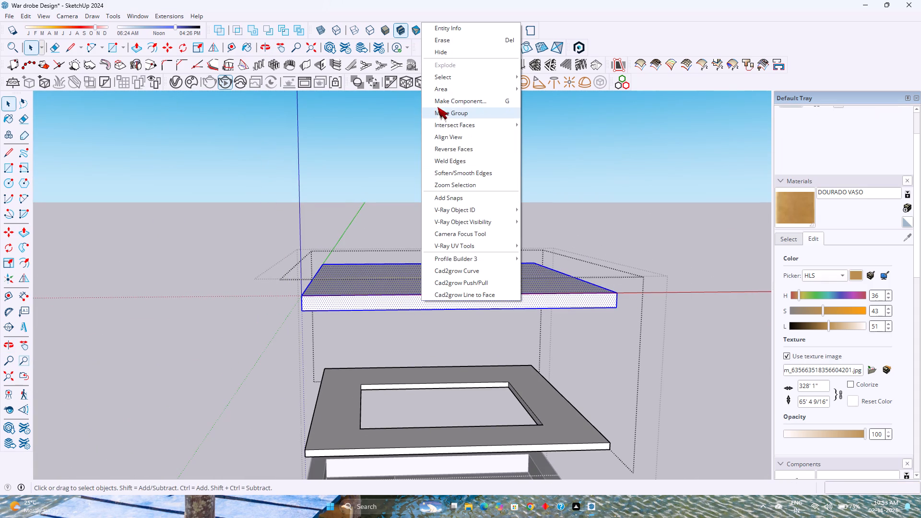
click(442, 112)
Push/Pull the far inner face of the border frame's opening a further 3" inward.
click(437, 388)
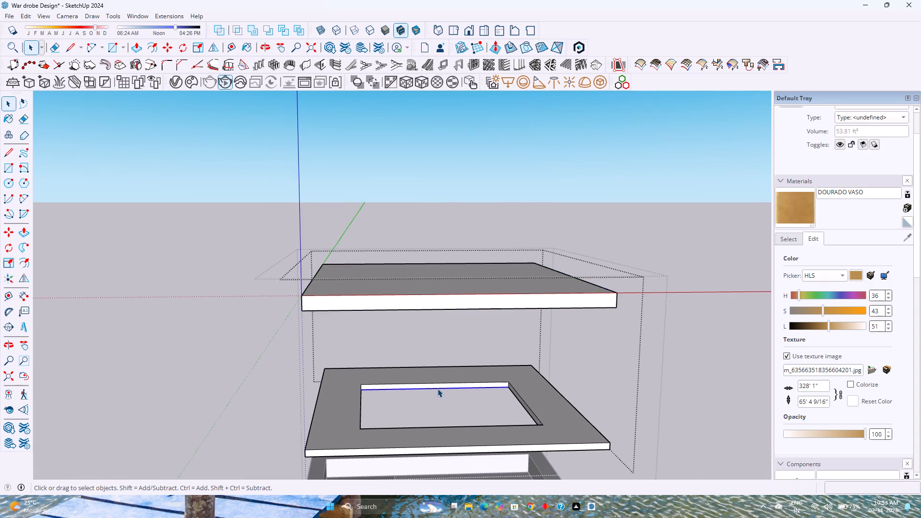
scroll(437, 388, up, 3)
click(437, 384)
scroll(437, 384, up, 7)
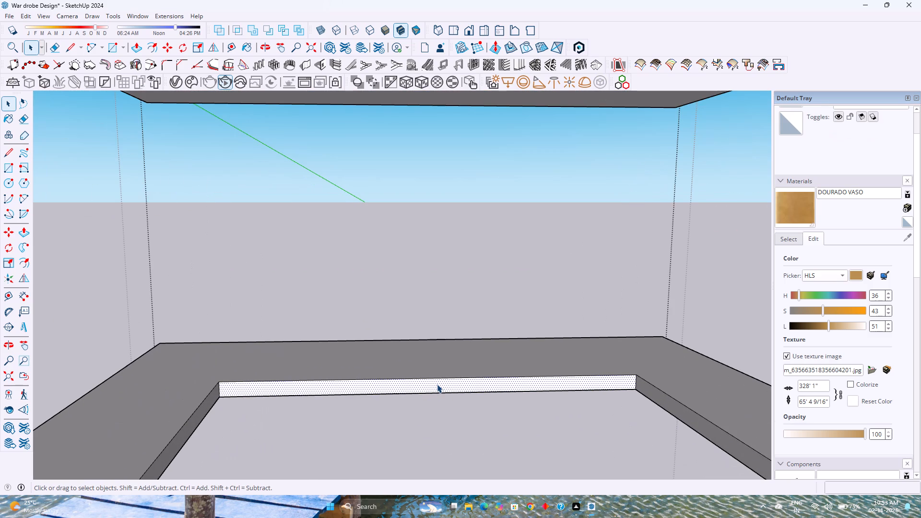
key(p)
click(437, 382)
key(3)
key(Return)
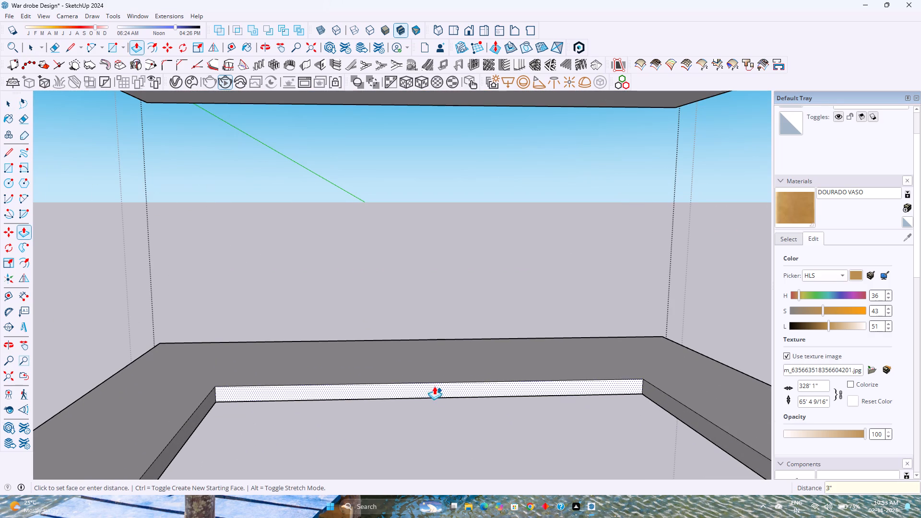
key(space)
Offset the four top edges of the border frame's opening outward by 1".
scroll(331, 375, down, 7)
shift+middle_drag(325, 381, 328, 296)
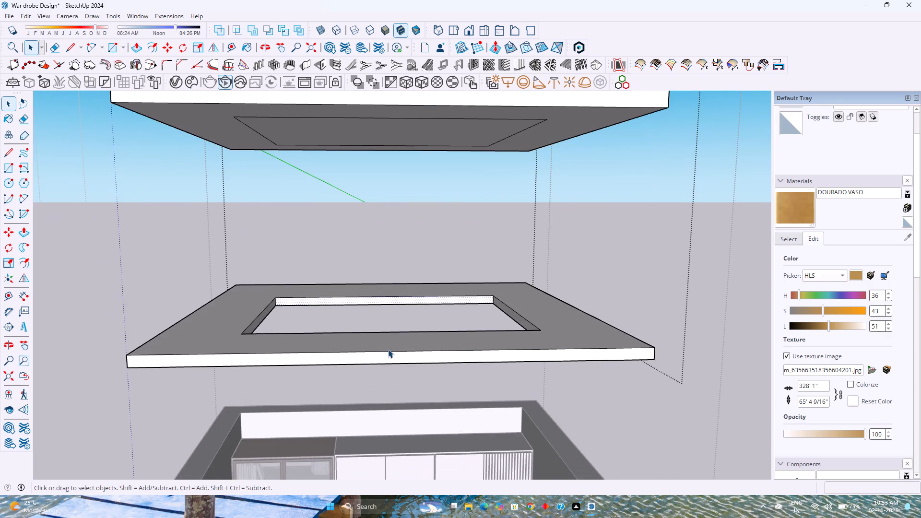
middle_drag(389, 350, 325, 383)
middle_click(325, 383)
key(p)
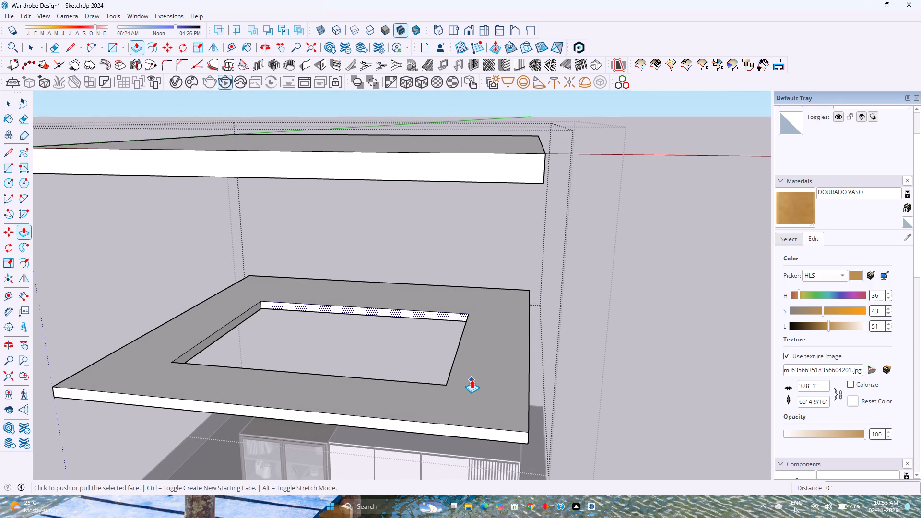
key(Escape)
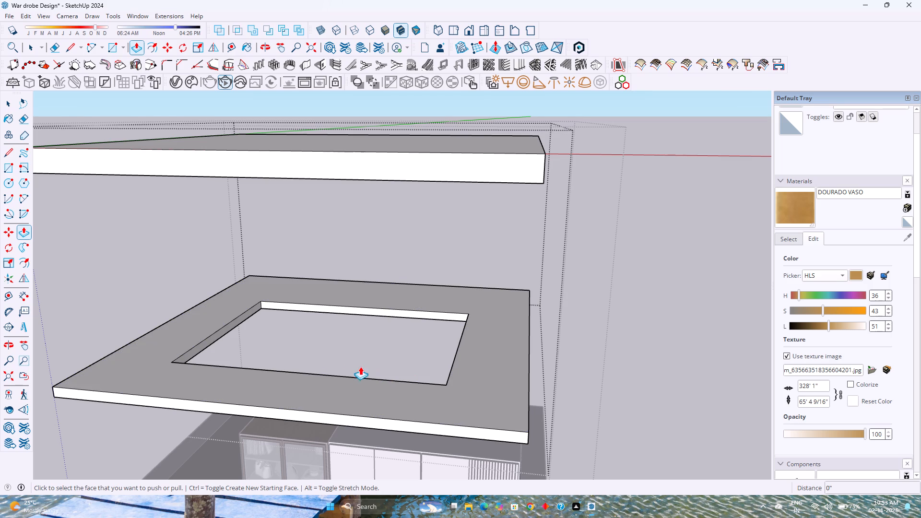
scroll(315, 366, up, 4)
key(space)
middle_drag(312, 391, 330, 414)
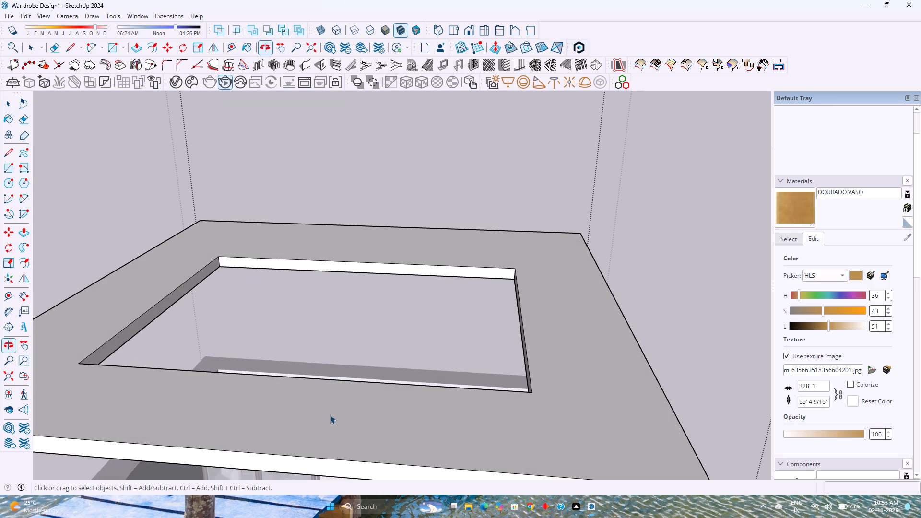
double_click(318, 399)
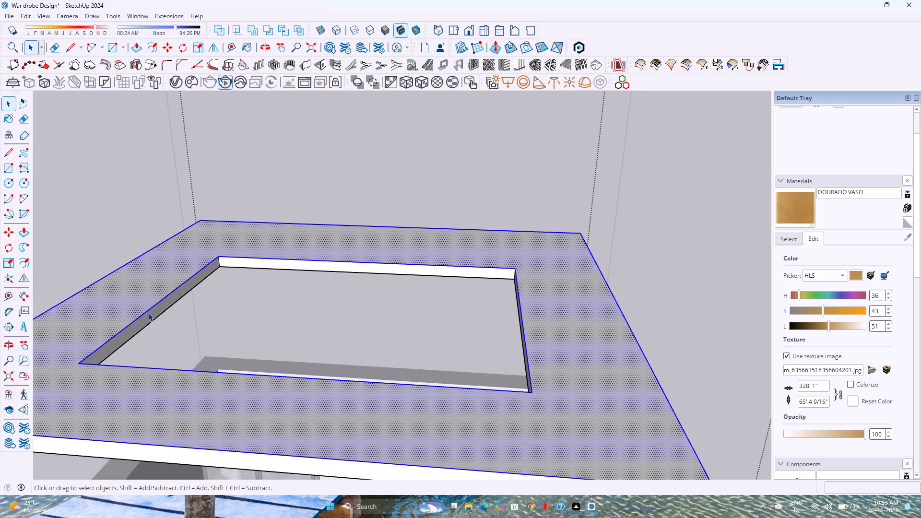
click(148, 309)
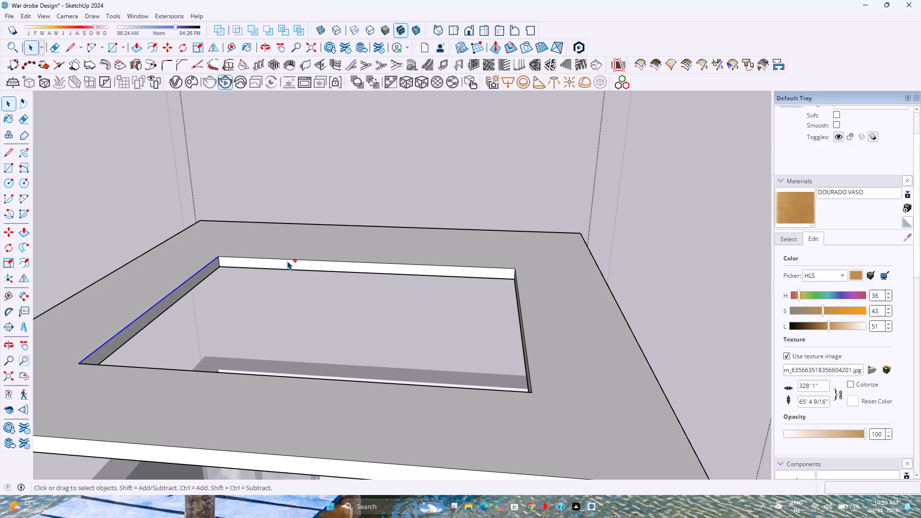
ctrl+click(287, 260)
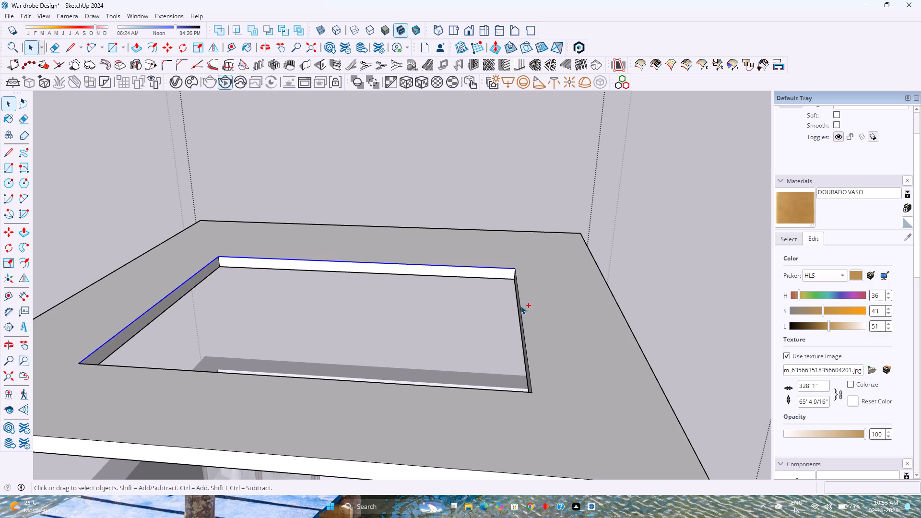
ctrl+click(520, 306)
ctrl+click(263, 376)
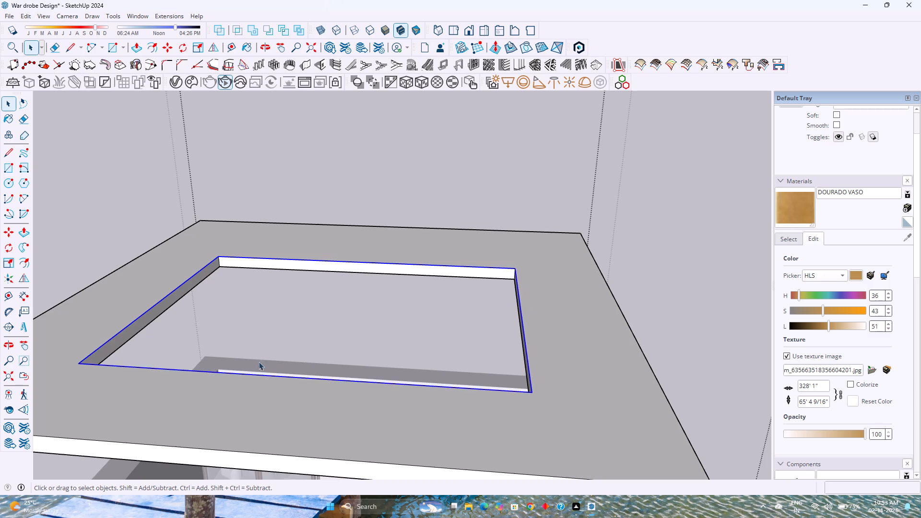
scroll(259, 355, down, 5)
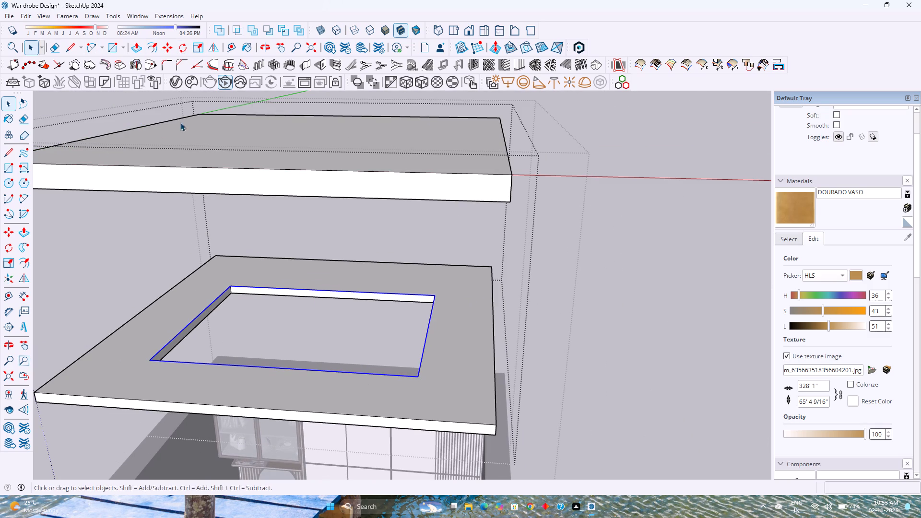
click(184, 52)
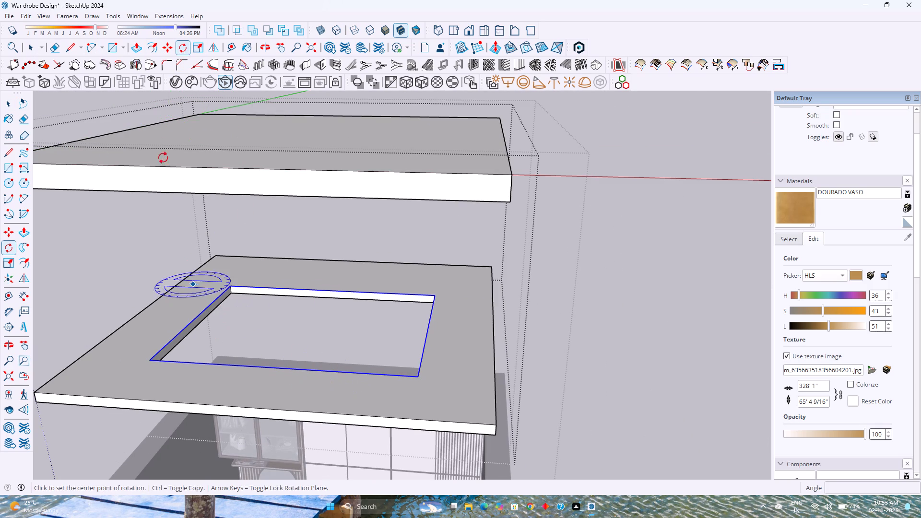
click(153, 50)
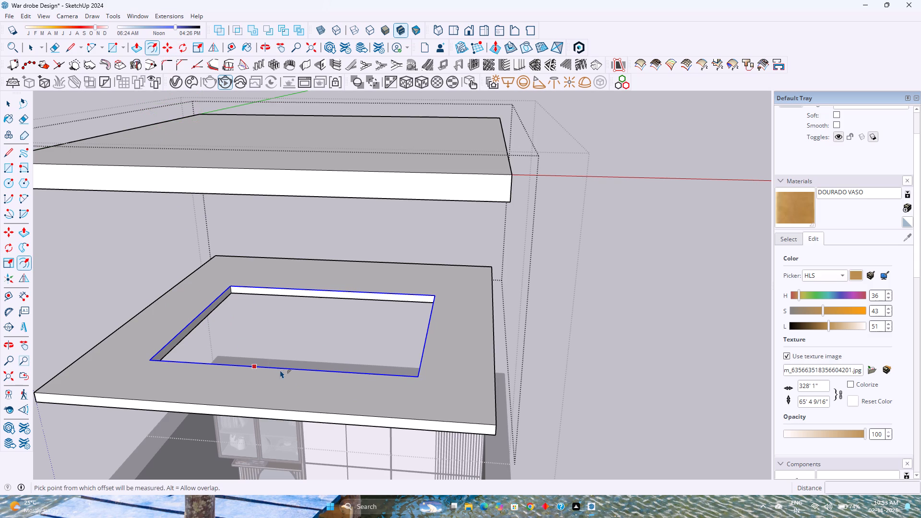
click(282, 371)
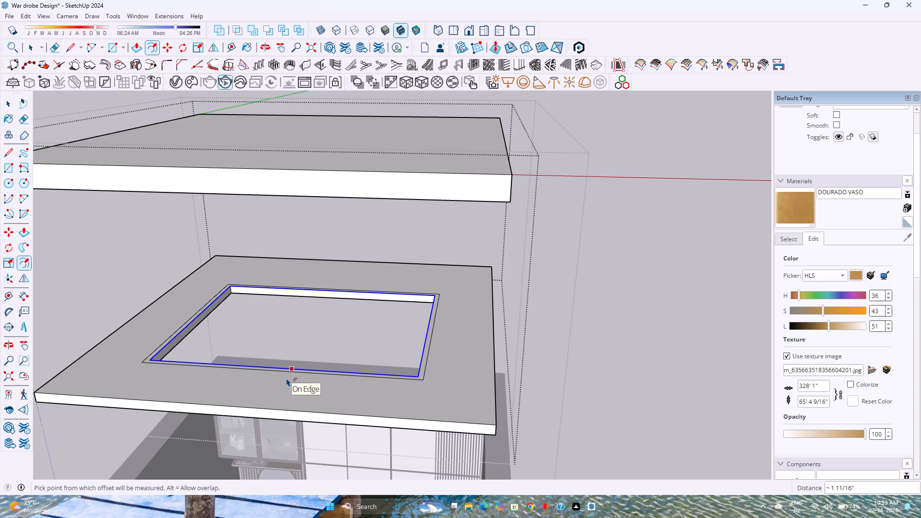
key(1)
key(Return)
Offset the same opening edges outward by 1.5" to outline a thin strip around the first offset.
scroll(286, 378, up, 3)
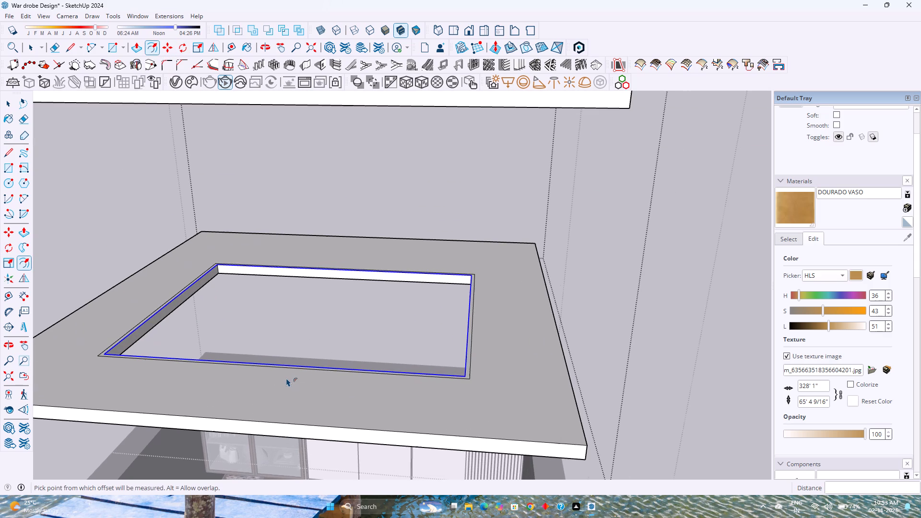
click(284, 365)
text(1.5)
key(Return)
key(space)
Push/Pull the border frame's top face outside the offset outlines by 3".
scroll(449, 379, up, 9)
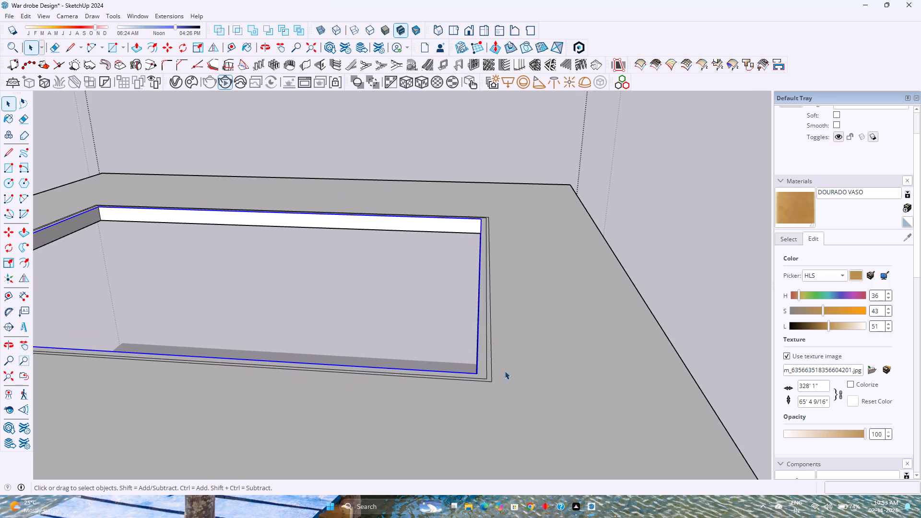
click(532, 364)
key(p)
click(533, 364)
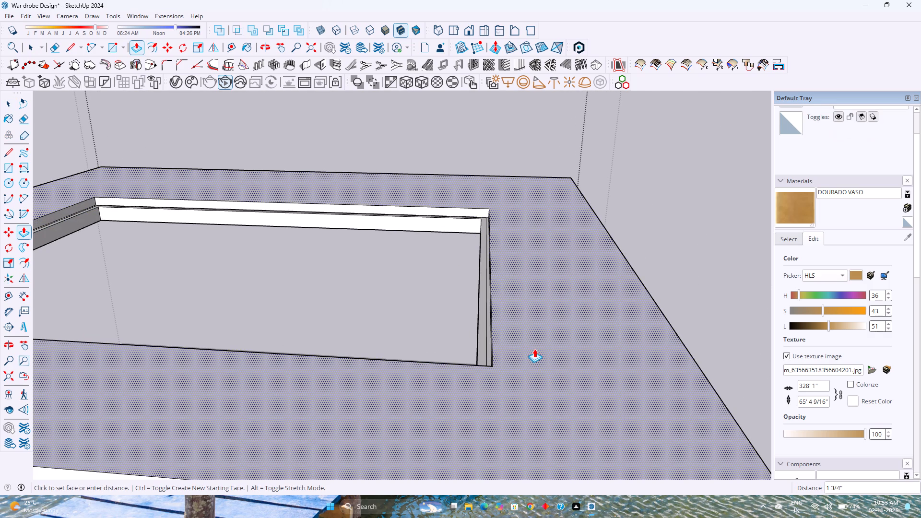
key(3)
key(Return)
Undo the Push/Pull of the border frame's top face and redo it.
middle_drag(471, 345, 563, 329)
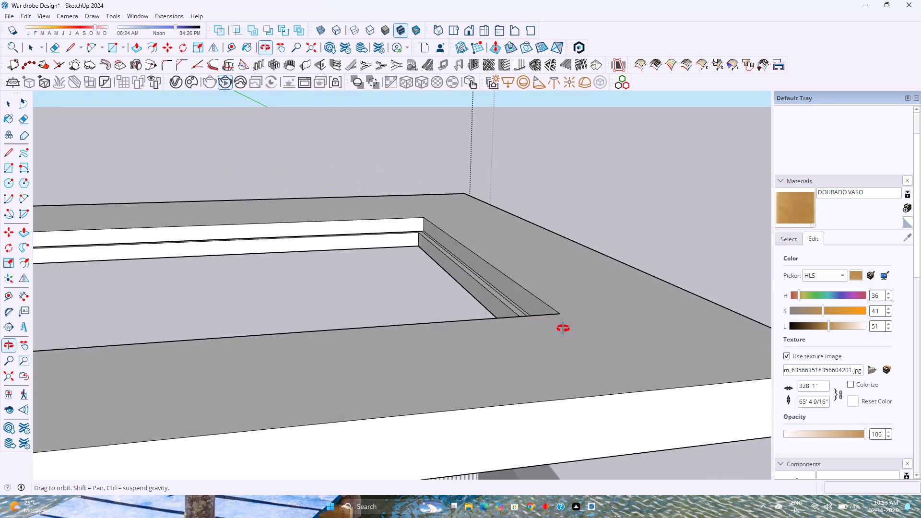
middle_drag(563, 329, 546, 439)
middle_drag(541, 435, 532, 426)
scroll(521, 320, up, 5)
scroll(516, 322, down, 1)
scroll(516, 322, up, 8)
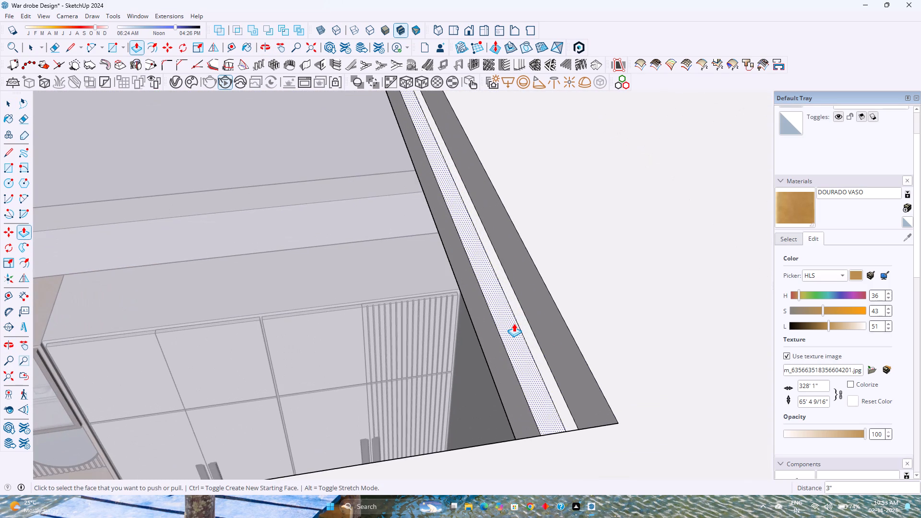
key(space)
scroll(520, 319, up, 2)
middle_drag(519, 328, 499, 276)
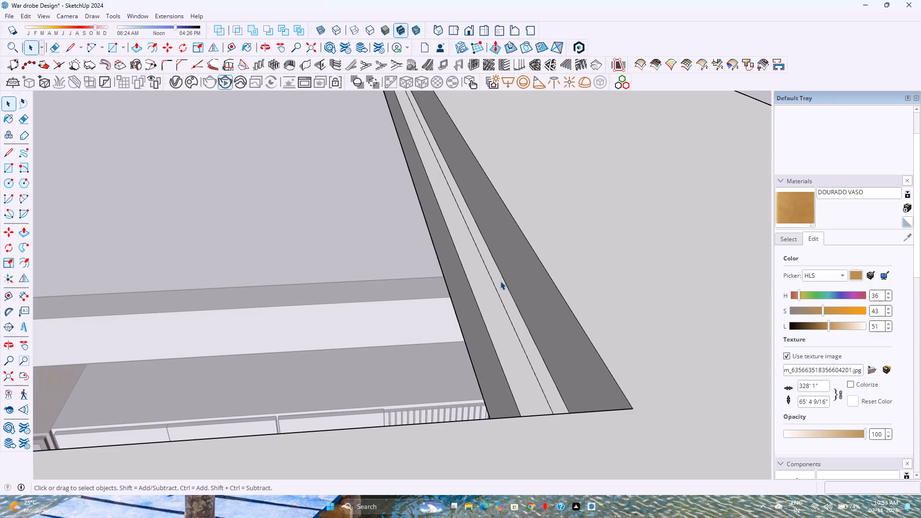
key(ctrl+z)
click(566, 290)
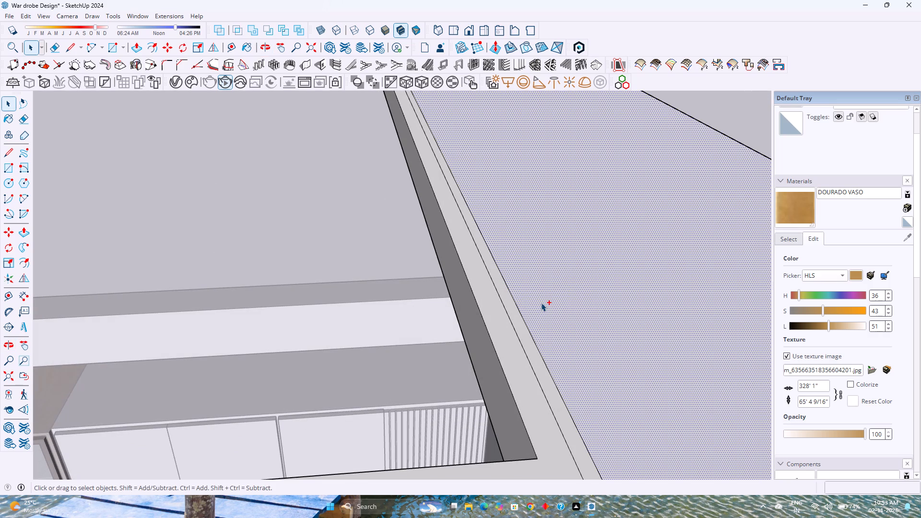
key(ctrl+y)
Make a group of the thin outer strip face and its edges on the recess ledge around the opening.
key(space)
triple_click(522, 330)
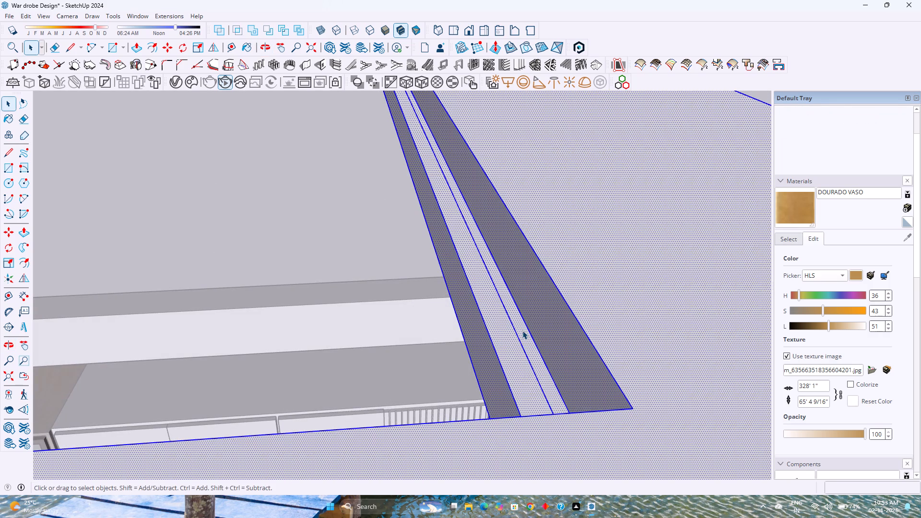
double_click(520, 333)
right_click(520, 333)
scroll(475, 271, down, 4)
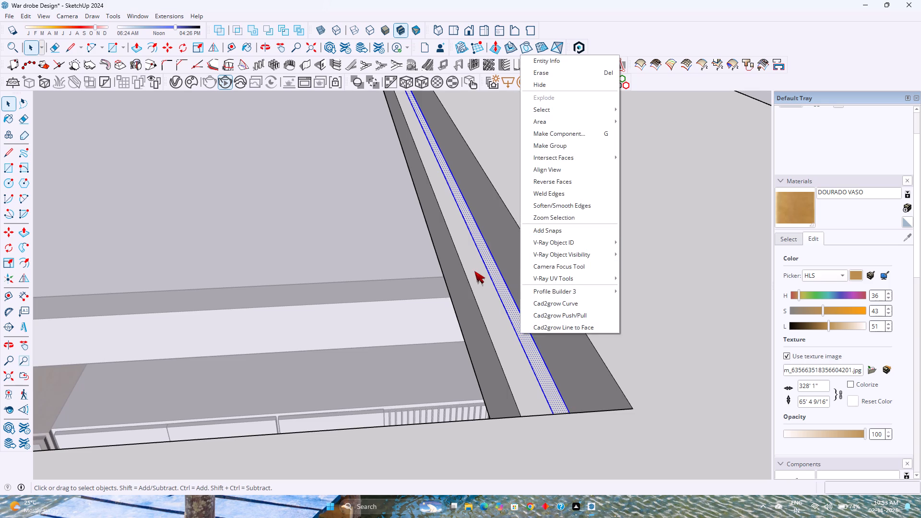
scroll(474, 271, down, 2)
click(554, 144)
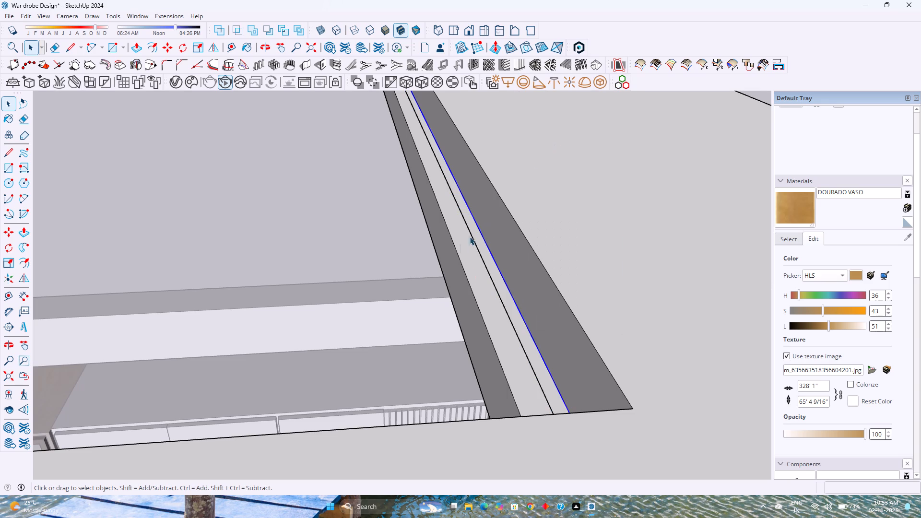
Inside the thin strip group, Push/Pull the strip face by 0.5", and leave the group.
scroll(456, 248, down, 1)
shift+middle_drag(456, 249, 497, 421)
shift+middle_click(497, 421)
scroll(479, 337, up, 3)
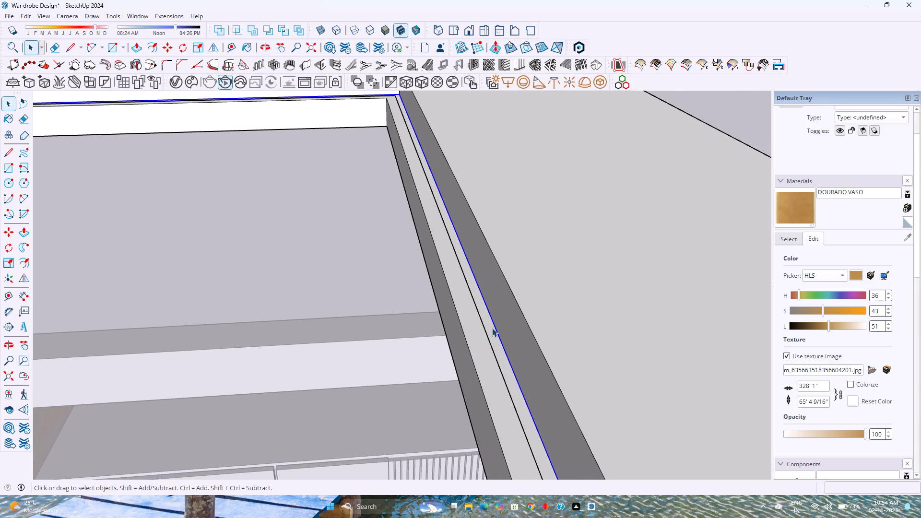
double_click(492, 328)
key(p)
click(487, 328)
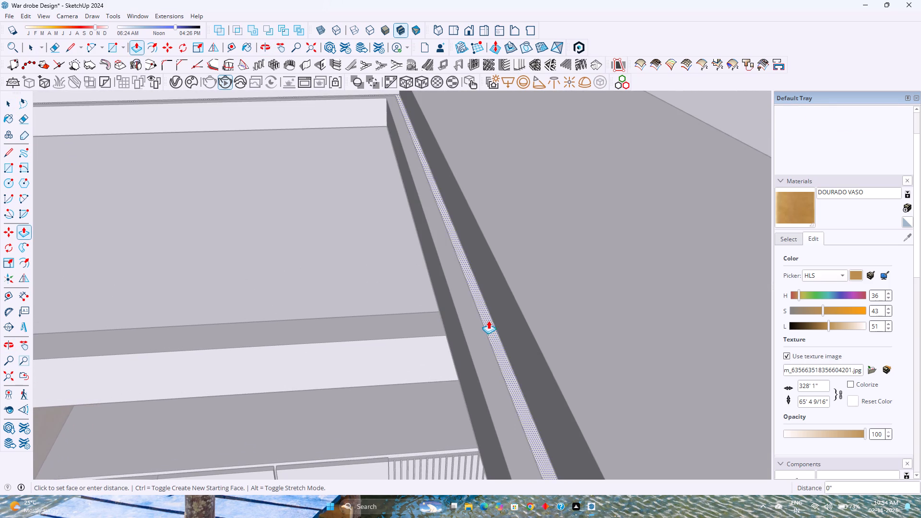
text(0.5)
key(Return)
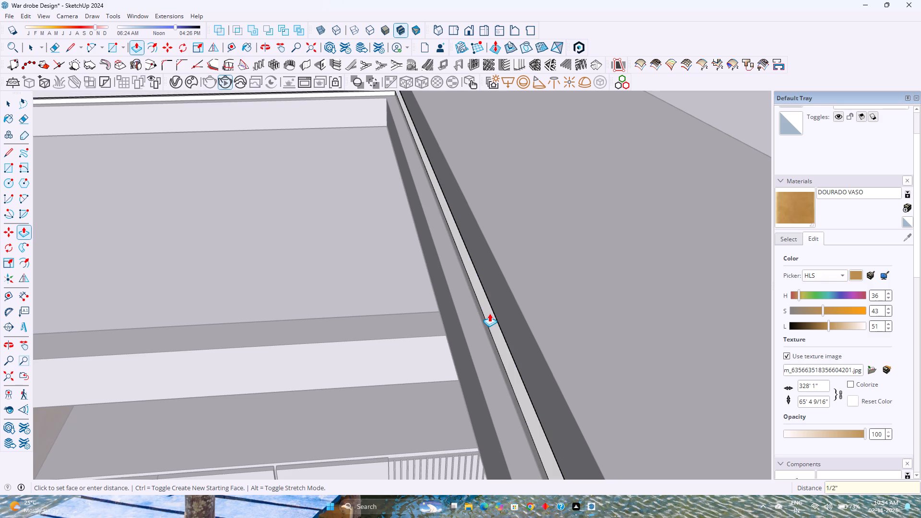
key(space)
click(479, 344)
key(Escape)
Push/Pull the wider ledge face between the opening and the light strip by 0.25".
click(479, 344)
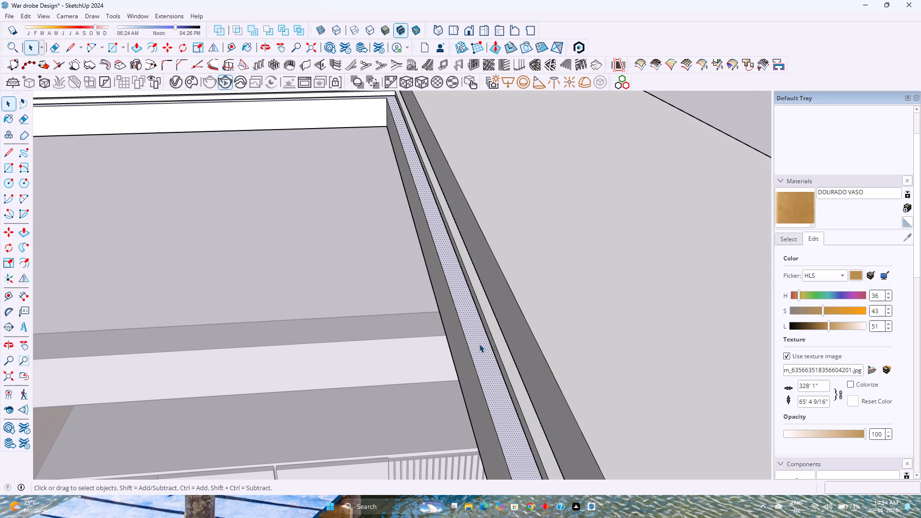
key(p)
click(479, 344)
text(0.25)
key(Return)
key(space)
With the light strip group selected, create a new V-Ray Emissive material.
scroll(482, 338, down, 6)
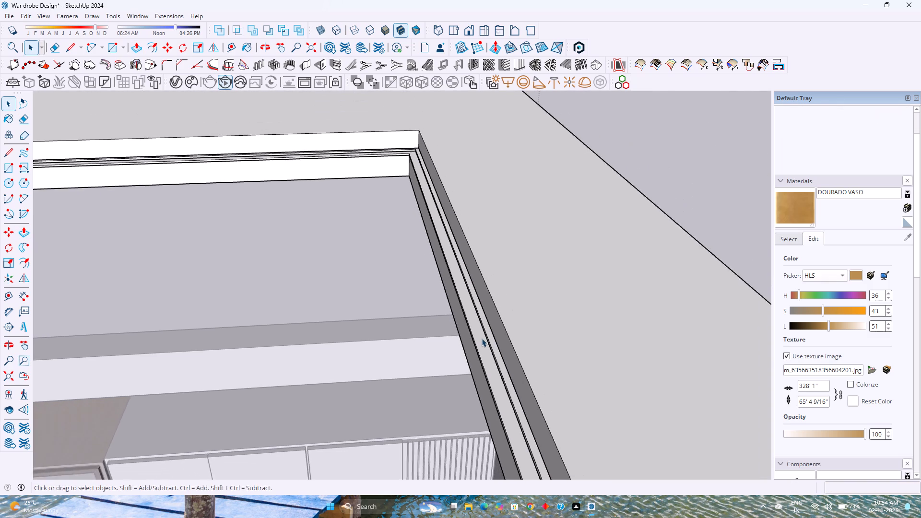
scroll(482, 338, down, 7)
scroll(484, 330, up, 3)
click(484, 330)
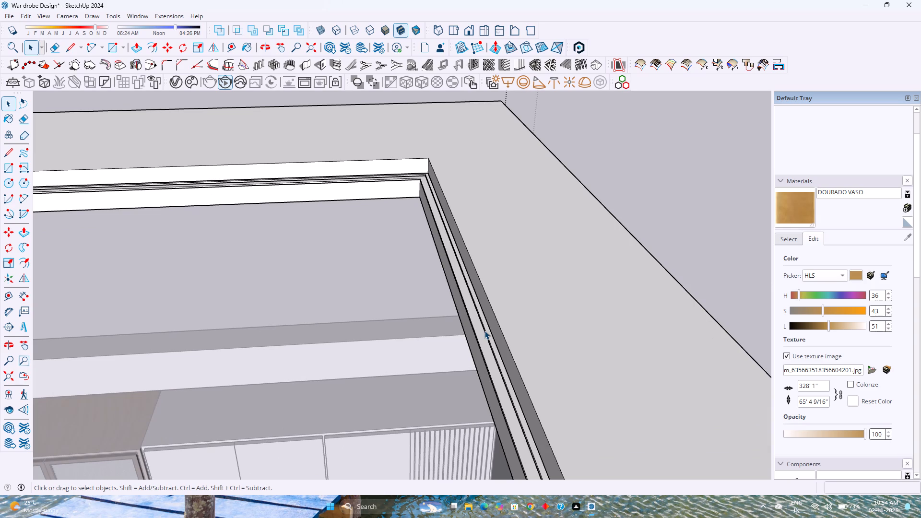
click(179, 82)
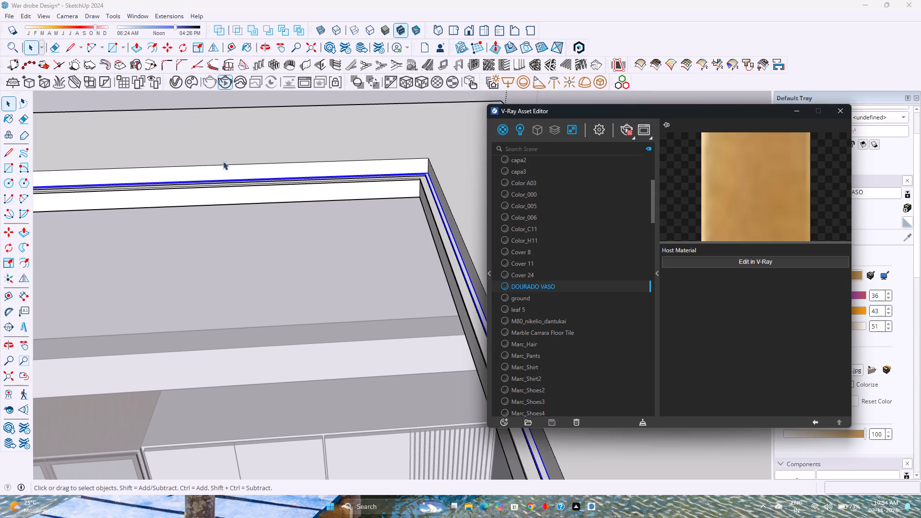
scroll(534, 317, down, 5)
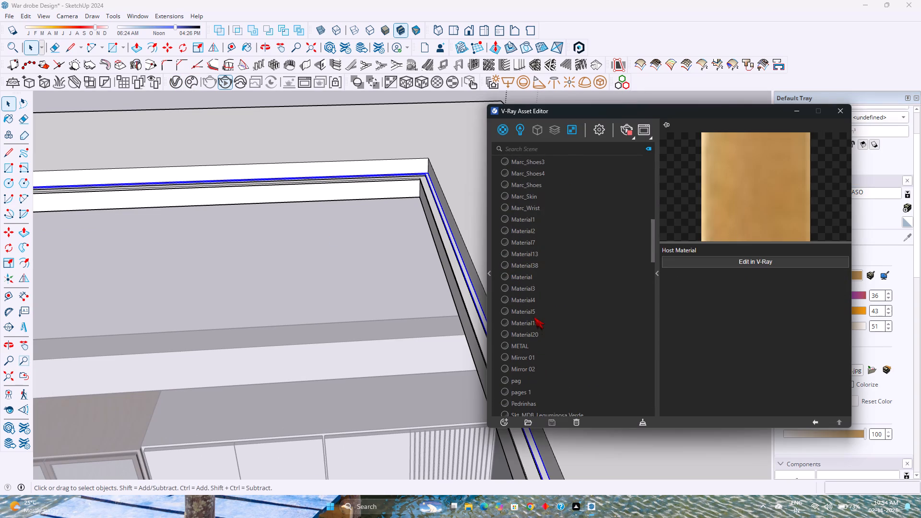
scroll(534, 317, up, 12)
scroll(536, 317, down, 7)
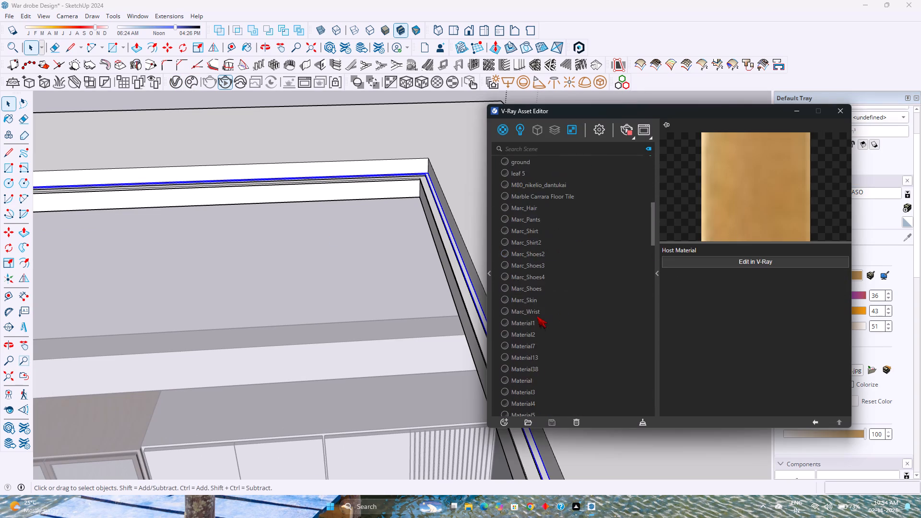
scroll(537, 316, down, 18)
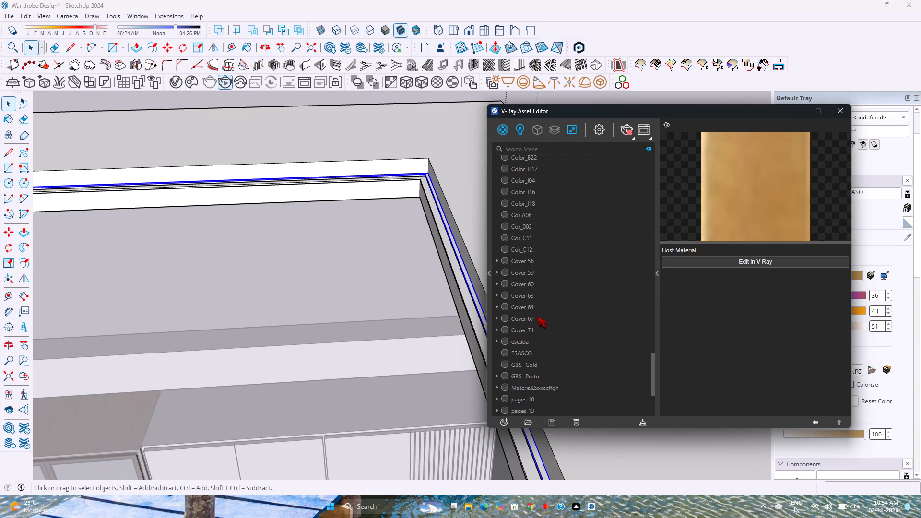
scroll(537, 316, down, 3)
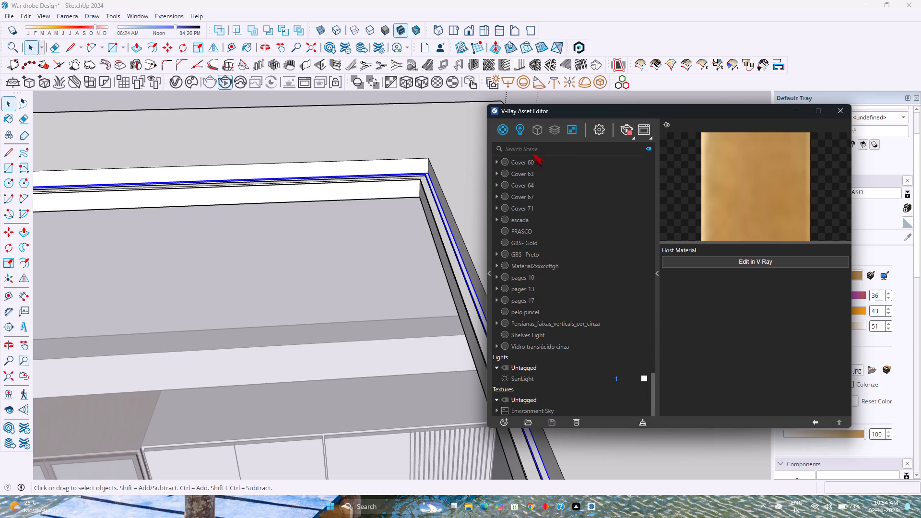
right_click(507, 130)
click(539, 164)
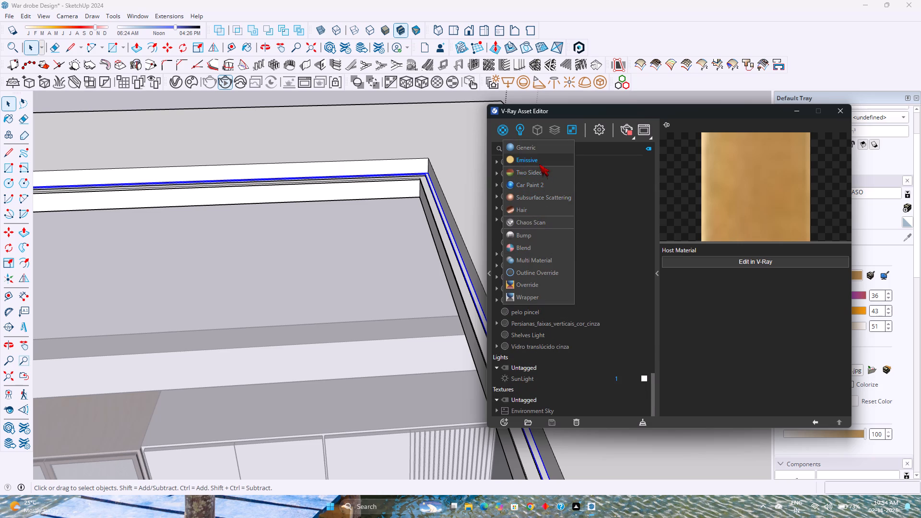
Rename the new Emissive material as Fasle Ceiling Light.
right_click(534, 221)
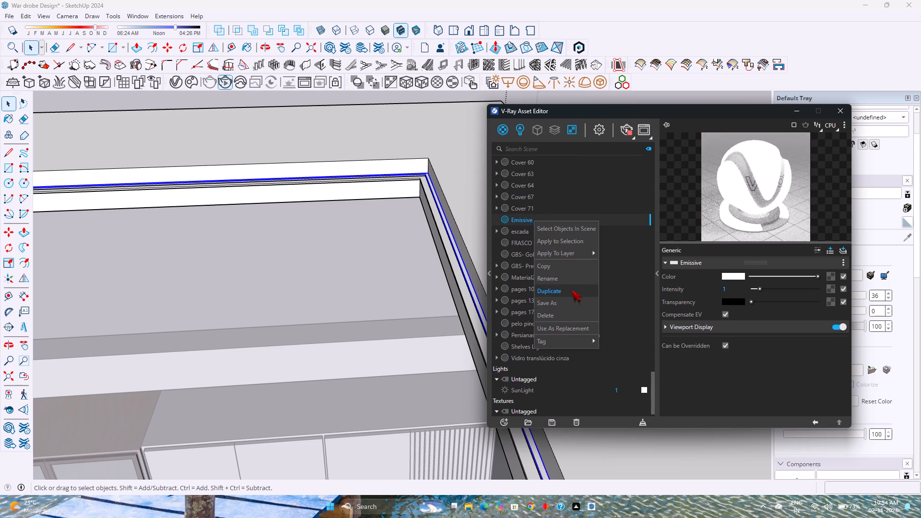
click(558, 278)
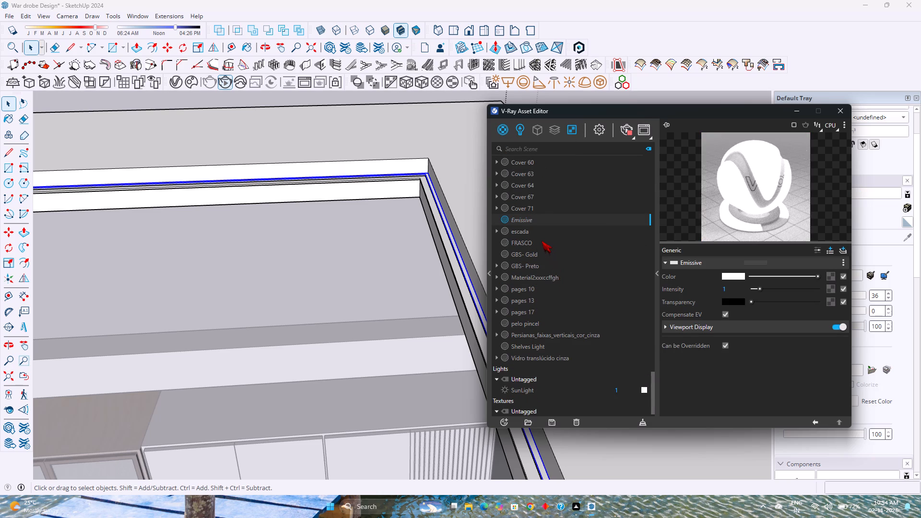
key(BackSpace)
key(BackSpace)
key(BackSpace)
key(BackSpace)
key(BackSpace)
key(BackSpace)
key(BackSpace)
key(BackSpace)
key(BackSpace)
key(BackSpace)
key(BackSpace)
key(BackSpace)
key(BackSpace)
key(BackSpace)
key(BackSpace)
key(BackSpace)
text(Fasle Ceiling Light)
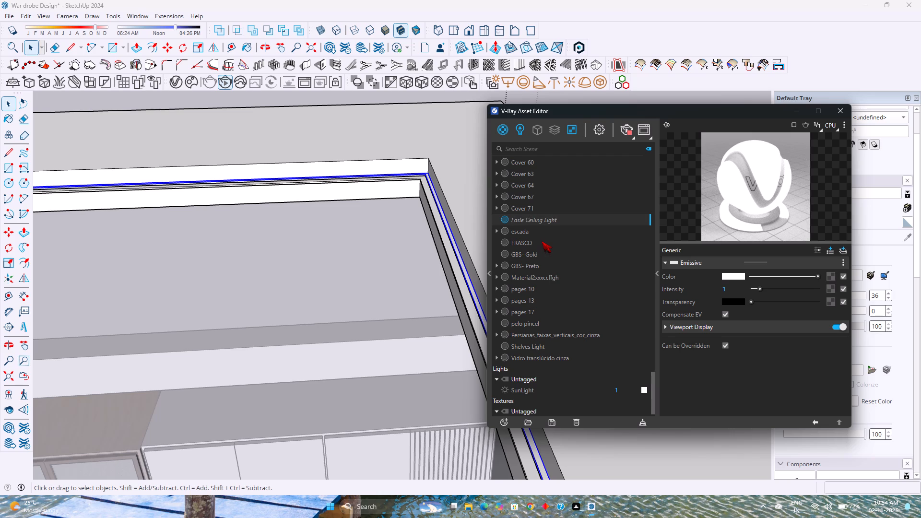
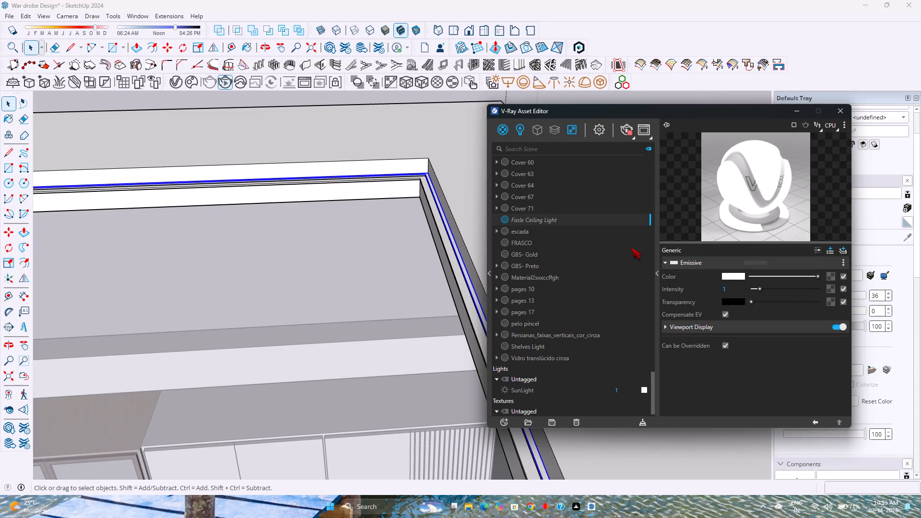
Name the emissive material "Fasle Ceiling Light".
key(Return)
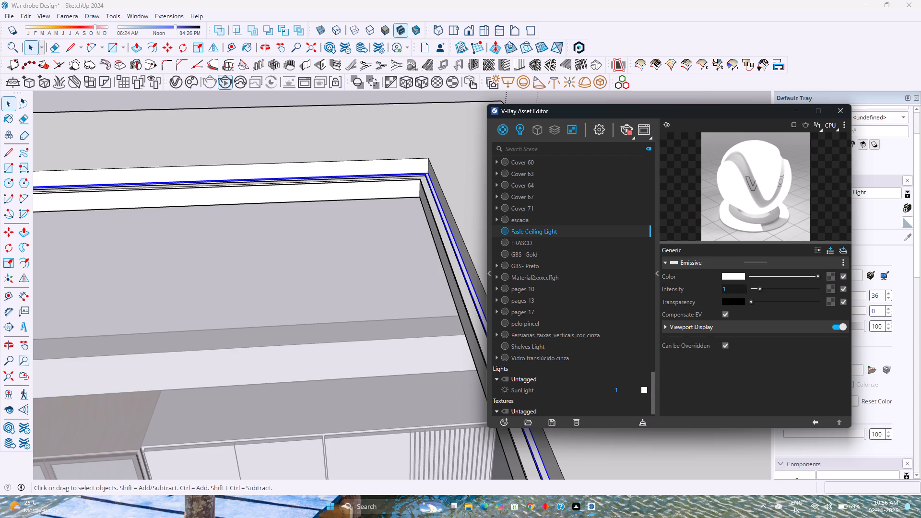
Set the ceiling light material's emissive intensity to 10 and its colour to warm cream (R 0.98, G 0.891, B 0.7).
drag(762, 290, 839, 294)
click(738, 277)
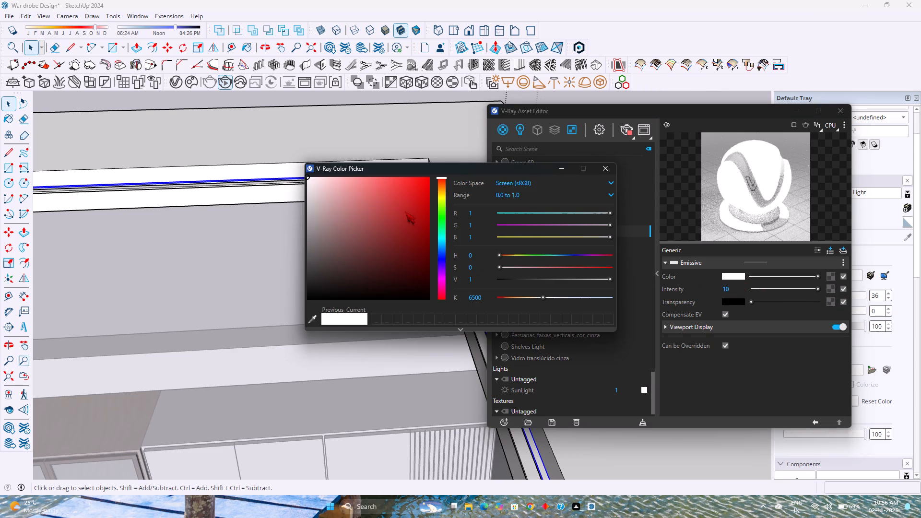
click(441, 187)
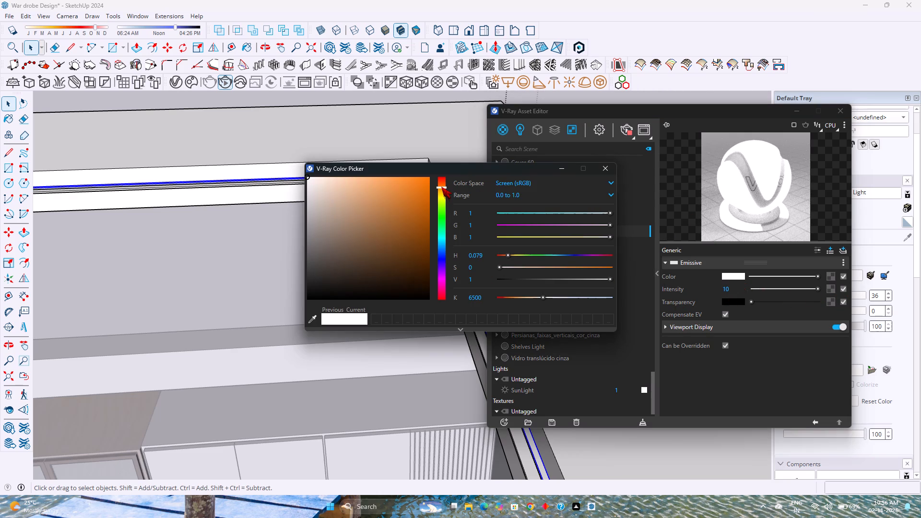
click(440, 192)
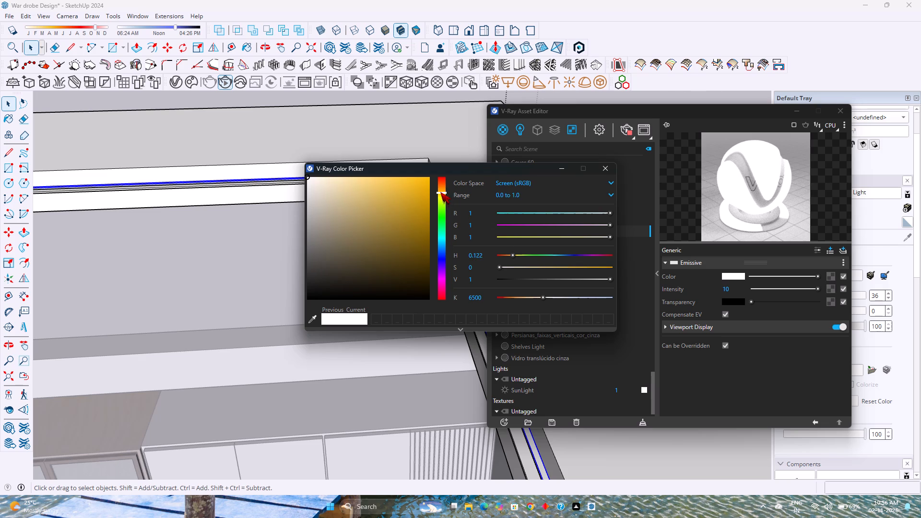
click(337, 179)
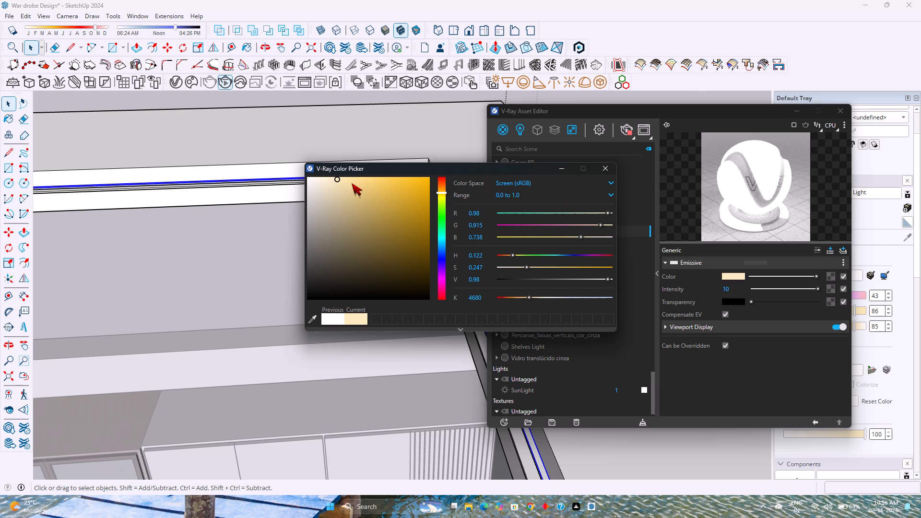
click(440, 191)
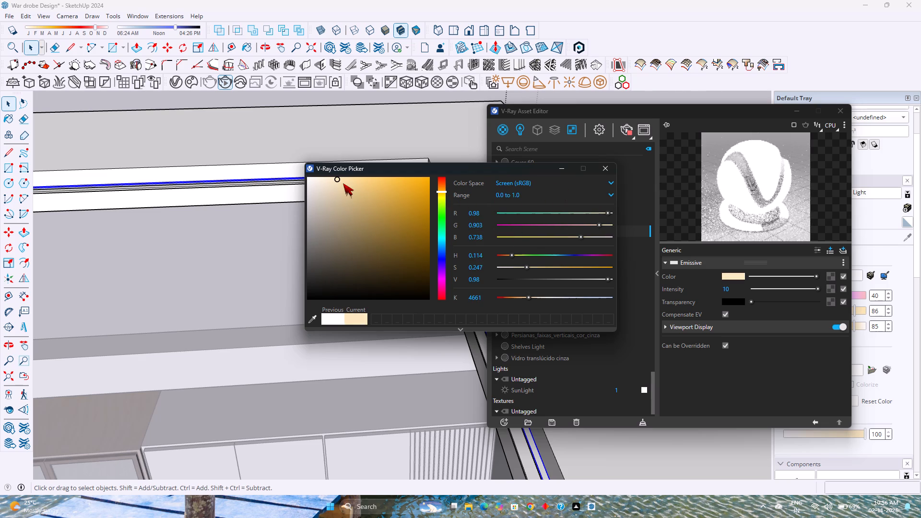
click(342, 179)
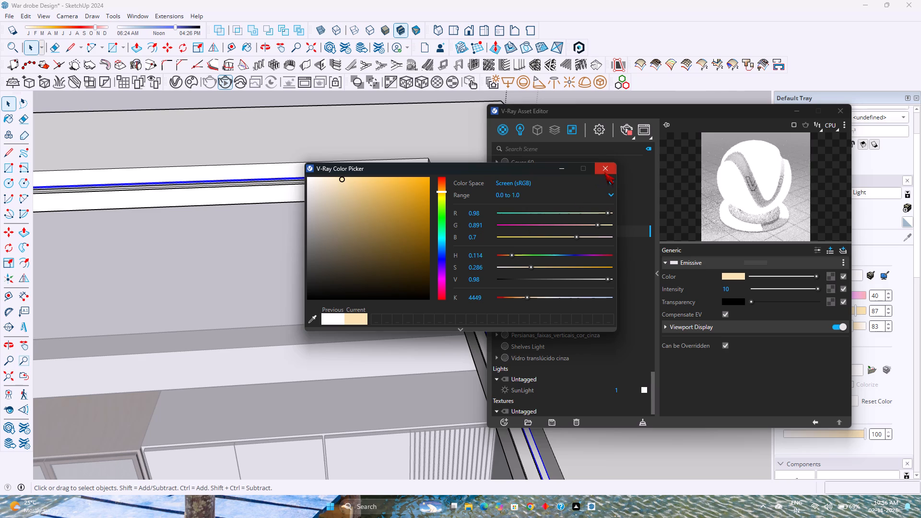
click(604, 172)
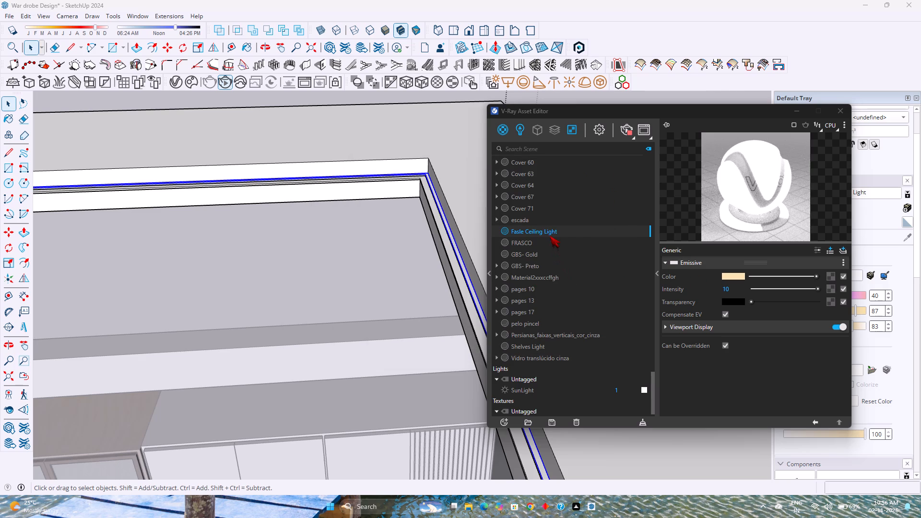
Apply the Fasle Ceiling Light material to the selected strip around the ceiling opening and close the V-Ray Asset Editor.
right_click(550, 235)
click(588, 253)
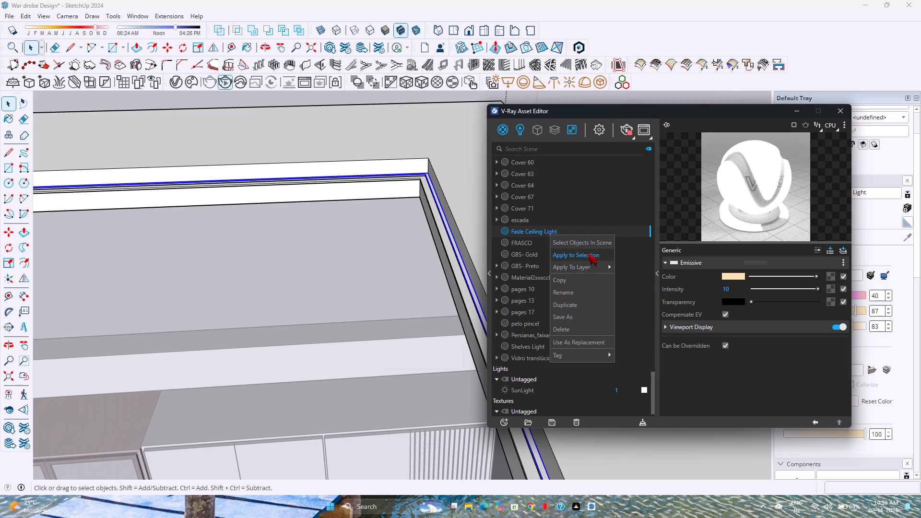
click(838, 109)
scroll(614, 258, down, 3)
scroll(544, 315, down, 2)
key(Escape)
scroll(463, 331, down, 9)
key(Escape)
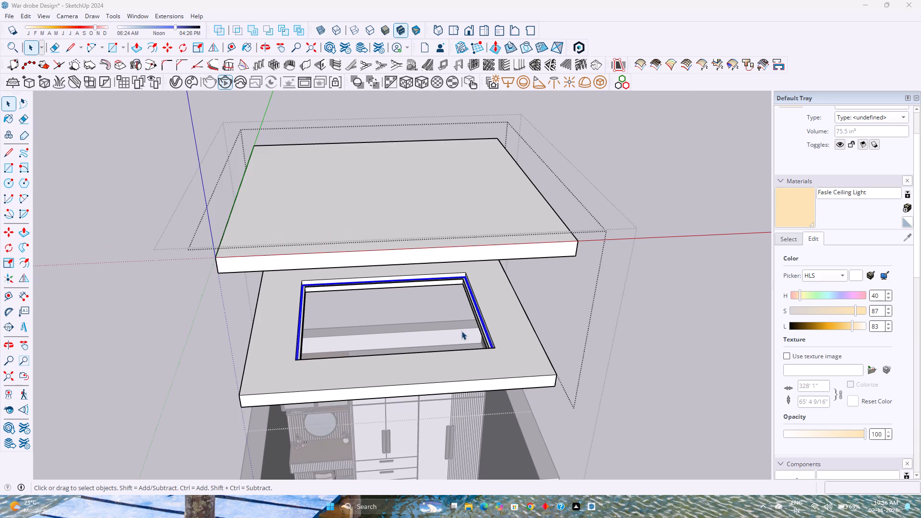
Move the solid roof slab straight down 4' 6" so it rests on top of the false ceiling frame.
triple_click(518, 250)
middle_drag(515, 259, 471, 206)
middle_click(471, 206)
middle_click(471, 205)
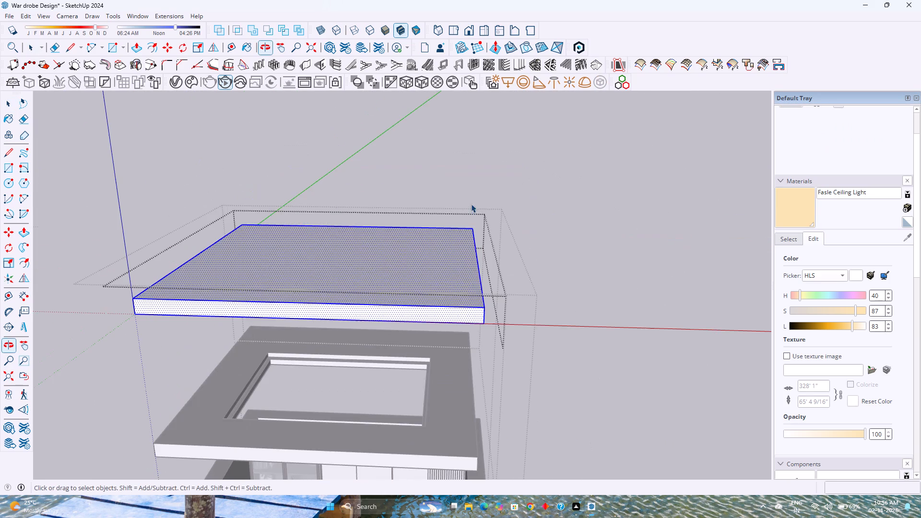
key(Escape)
click(458, 316)
middle_drag(444, 328, 439, 291)
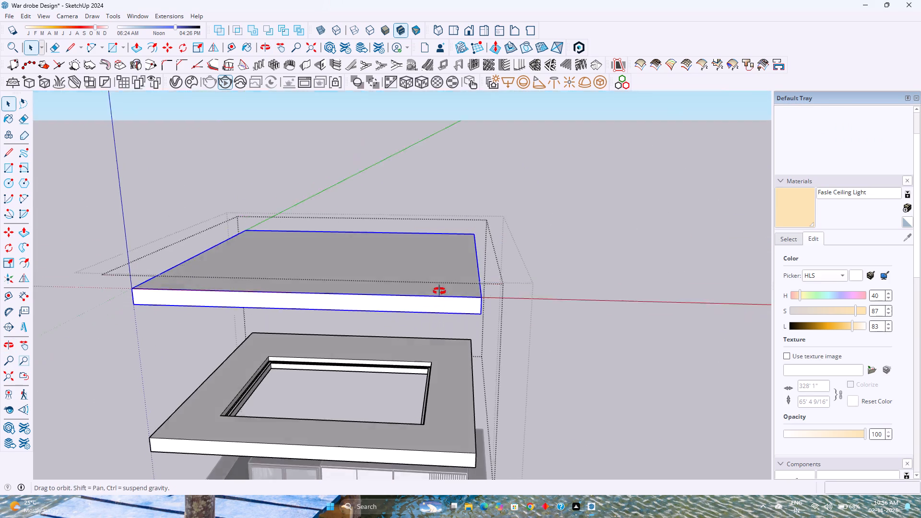
middle_drag(439, 291, 439, 286)
key(m)
click(482, 292)
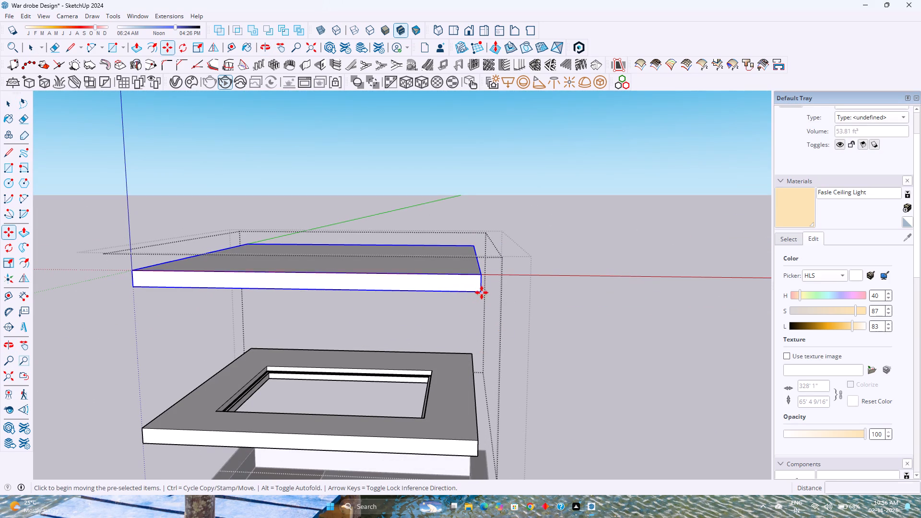
key(Up)
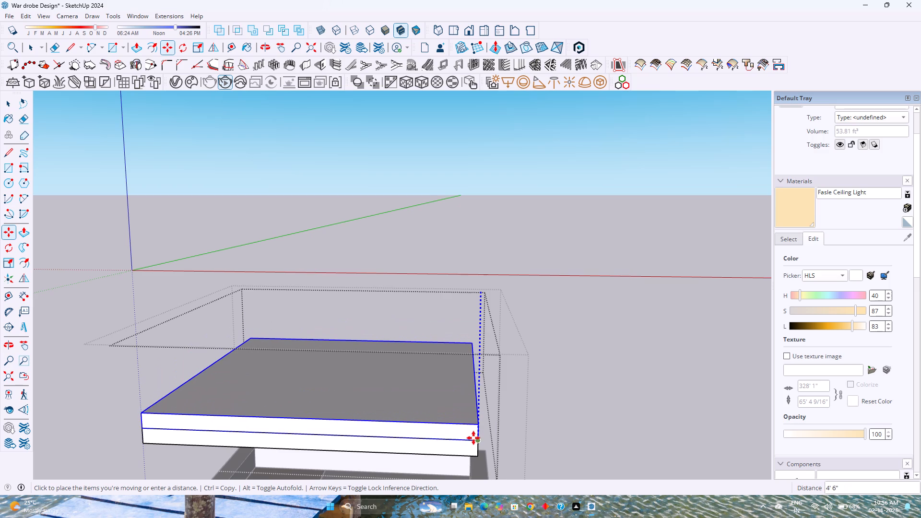
click(476, 440)
key(space)
key(Escape)
Move the combined roof slab and false ceiling down 5' 6" so they sit between the tops of the room walls.
scroll(448, 389, down, 3)
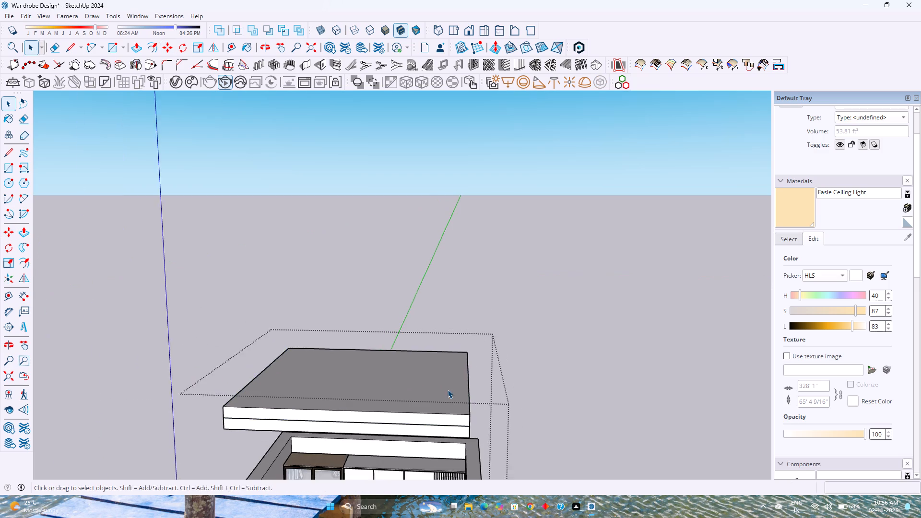
scroll(448, 389, down, 2)
click(449, 401)
key(m)
shift+middle_drag(442, 447, 449, 401)
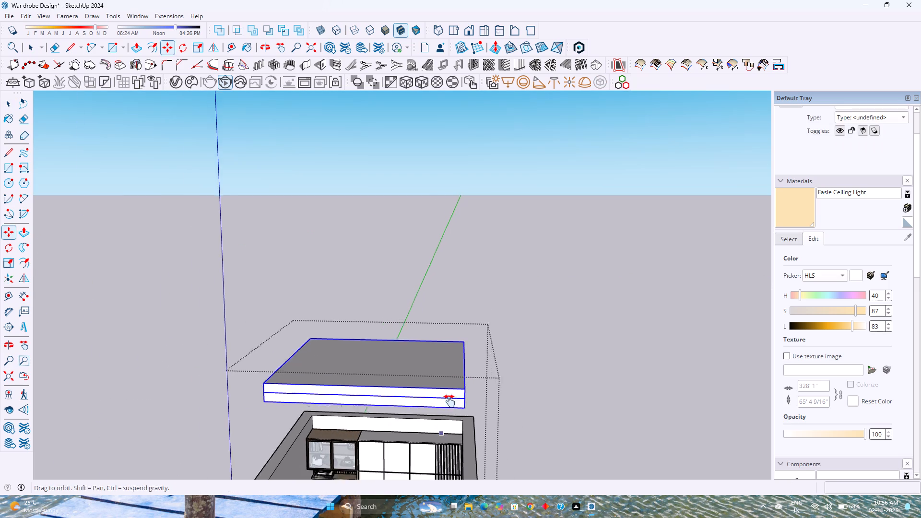
shift+middle_drag(449, 401, 451, 397)
shift+middle_click(452, 396)
shift+middle_click(452, 396)
click(409, 191)
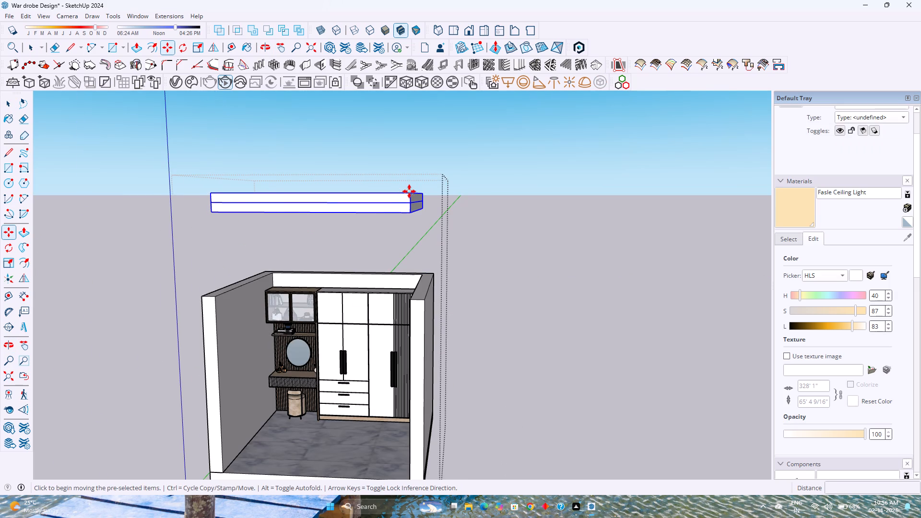
click(410, 302)
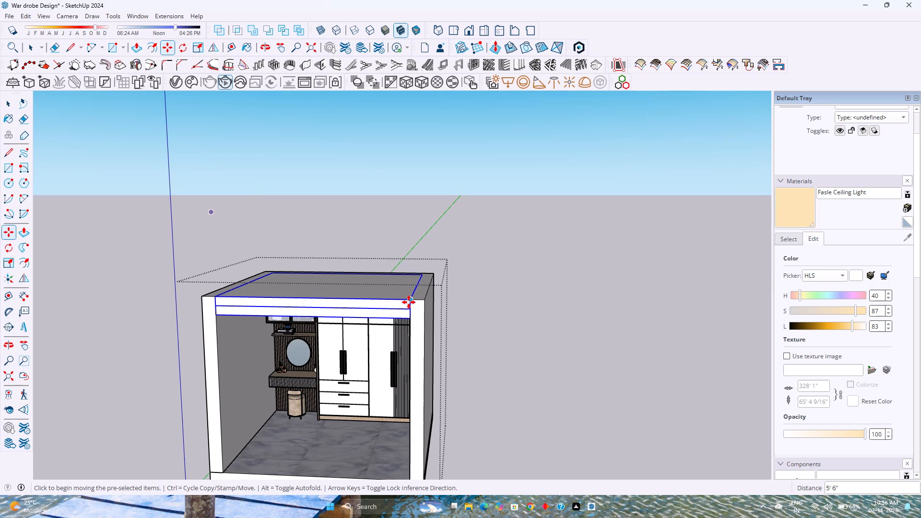
key(space)
key(Escape)
Examine the fitted false ceiling from inside the room, including its recessed opening and its junction with the wardrobe's fluted panel.
scroll(347, 318, down, 1)
middle_drag(349, 328, 394, 274)
middle_click(395, 274)
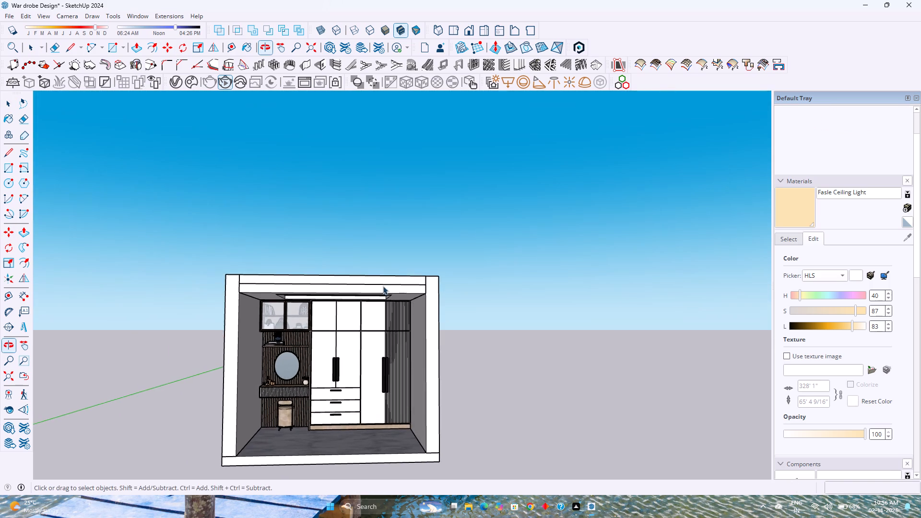
scroll(383, 286, up, 4)
middle_drag(369, 309, 422, 287)
scroll(399, 325, up, 4)
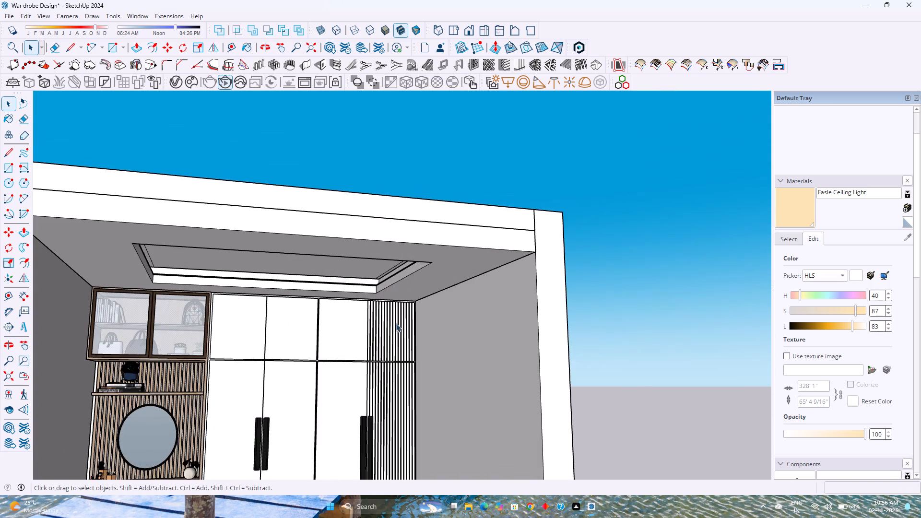
scroll(396, 323, up, 11)
middle_drag(413, 291, 400, 295)
middle_click(400, 295)
middle_click(400, 295)
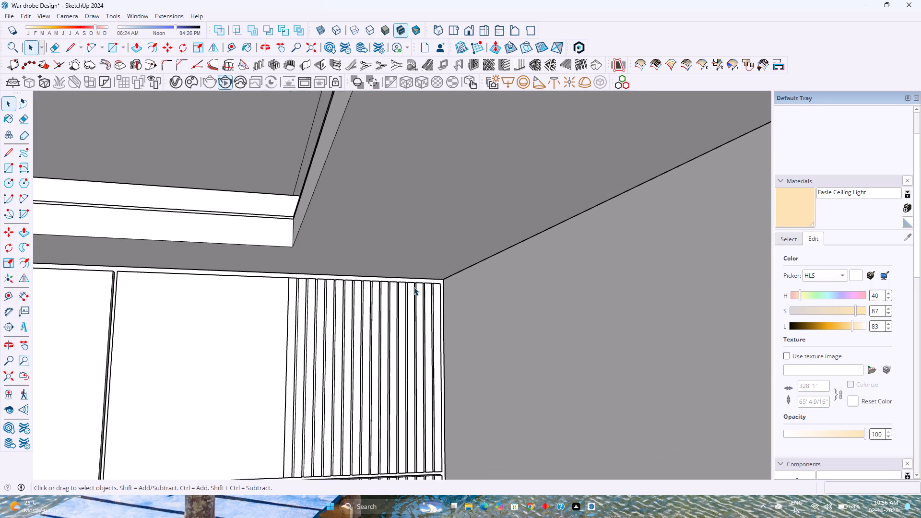
scroll(414, 287, up, 8)
middle_drag(430, 281, 452, 282)
middle_click(452, 282)
scroll(456, 286, down, 3)
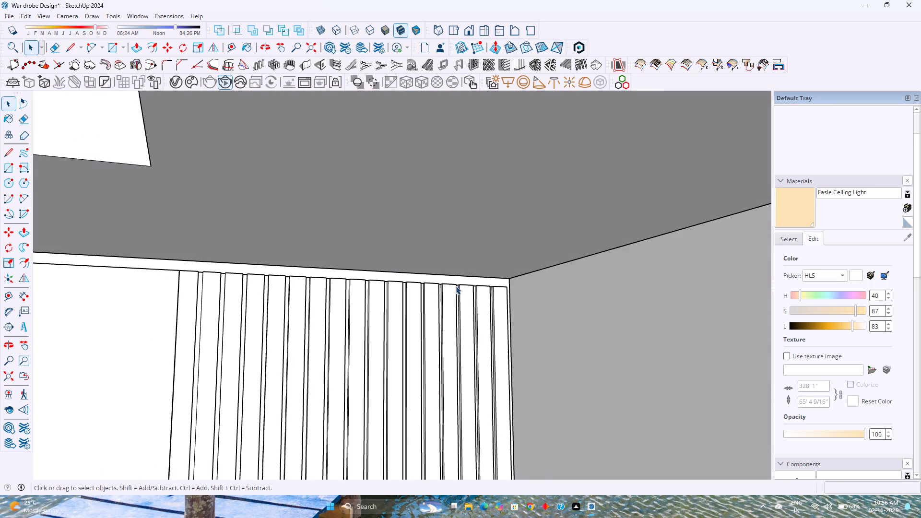
scroll(456, 286, down, 19)
shift+middle_drag(455, 291, 467, 344)
shift+middle_click(467, 344)
middle_drag(435, 356, 417, 284)
middle_click(417, 284)
scroll(380, 338, up, 2)
shift+scroll(362, 356, up, 1)
shift+middle_drag(362, 356, 375, 294)
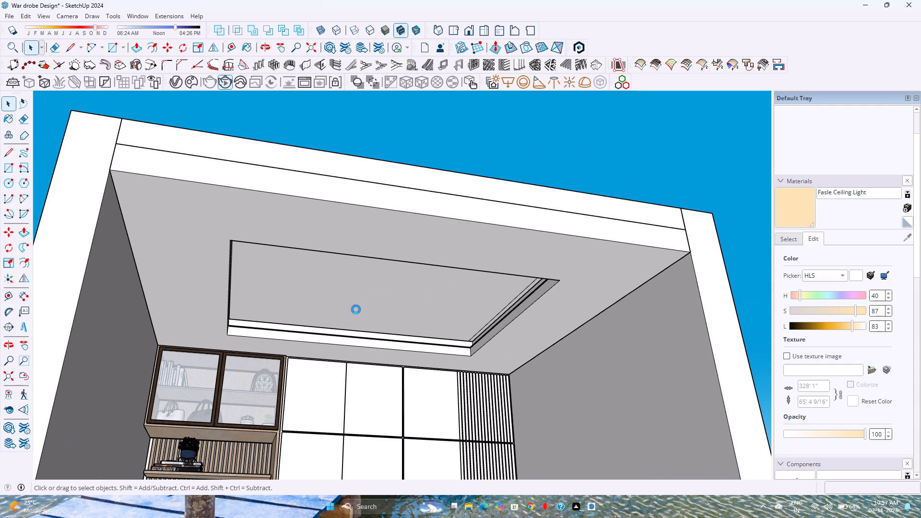
scroll(355, 309, down, 5)
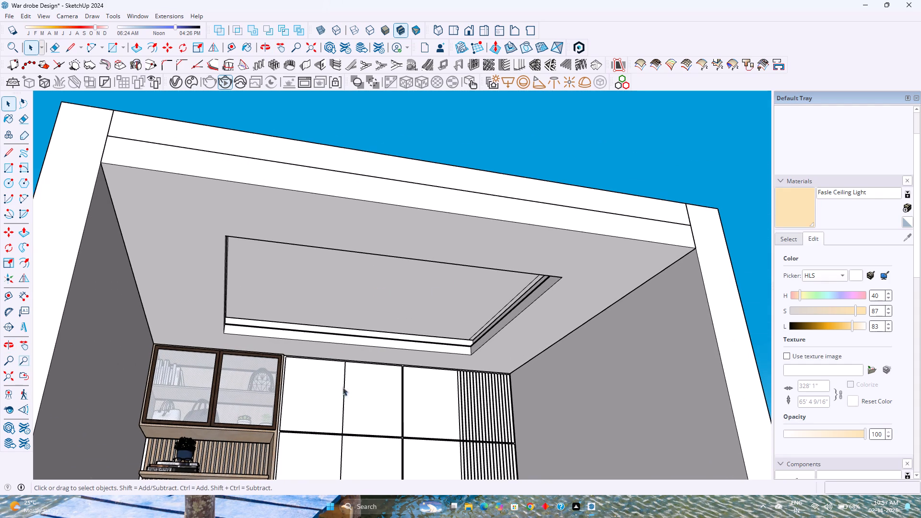
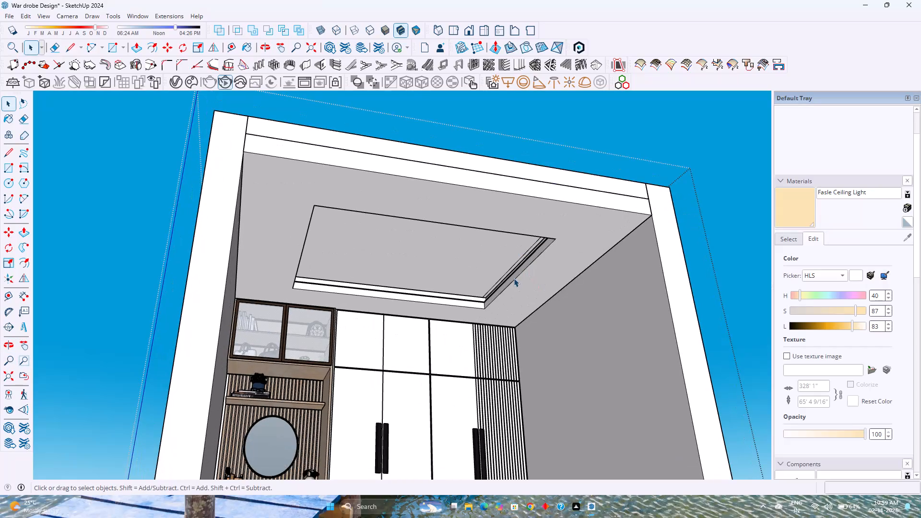
Open the false ceiling frame group for editing from inside the room.
scroll(514, 278, down, 1)
scroll(494, 296, up, 2)
click(520, 303)
double_click(520, 303)
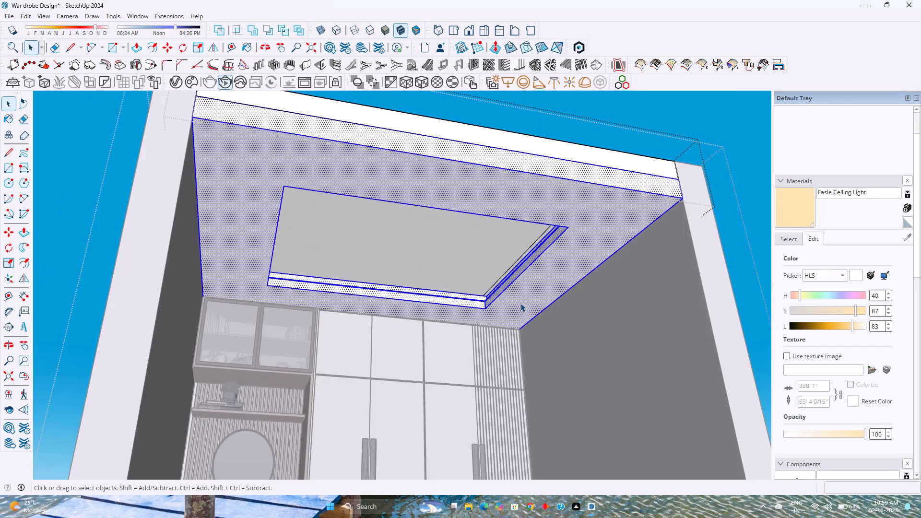
scroll(520, 303, up, 4)
middle_drag(520, 303, 499, 289)
middle_click(498, 288)
scroll(514, 280, down, 5)
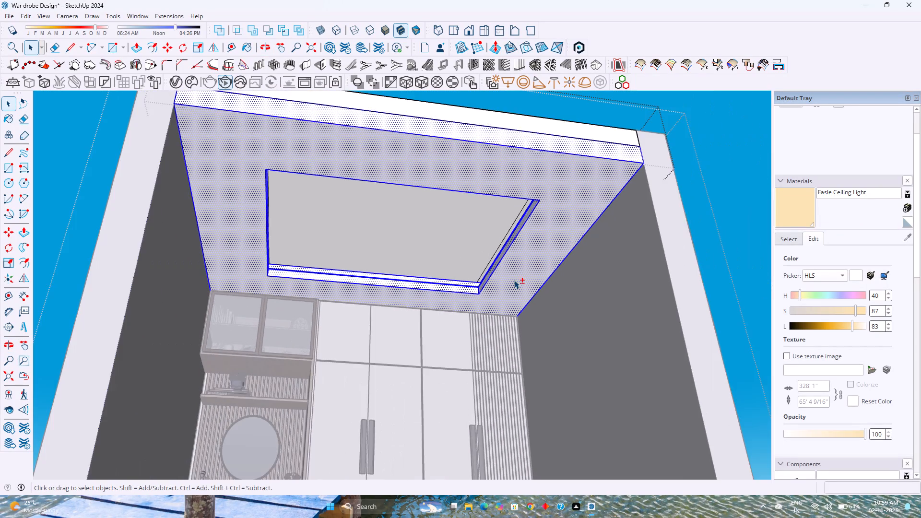
shift+middle_drag(514, 283, 516, 354)
scroll(514, 350, down, 2)
middle_drag(505, 354, 507, 301)
scroll(457, 364, up, 4)
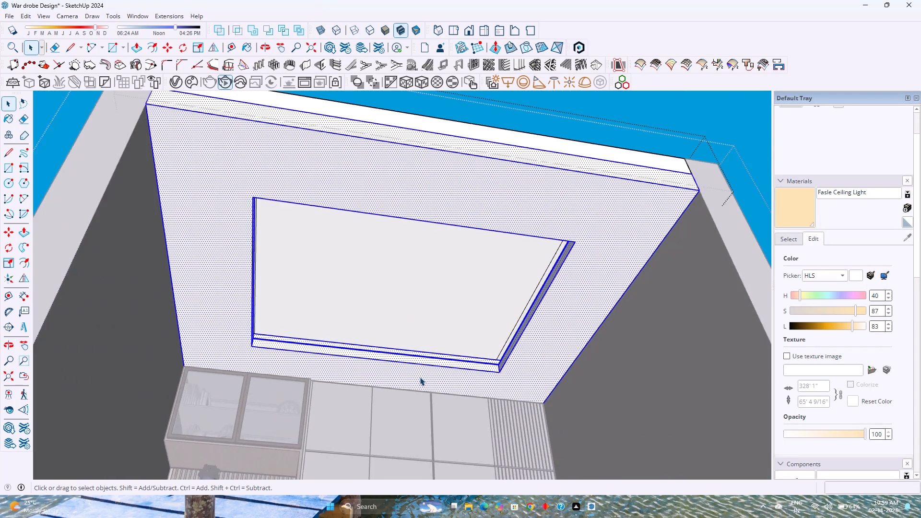
scroll(420, 377, up, 2)
scroll(419, 377, down, 3)
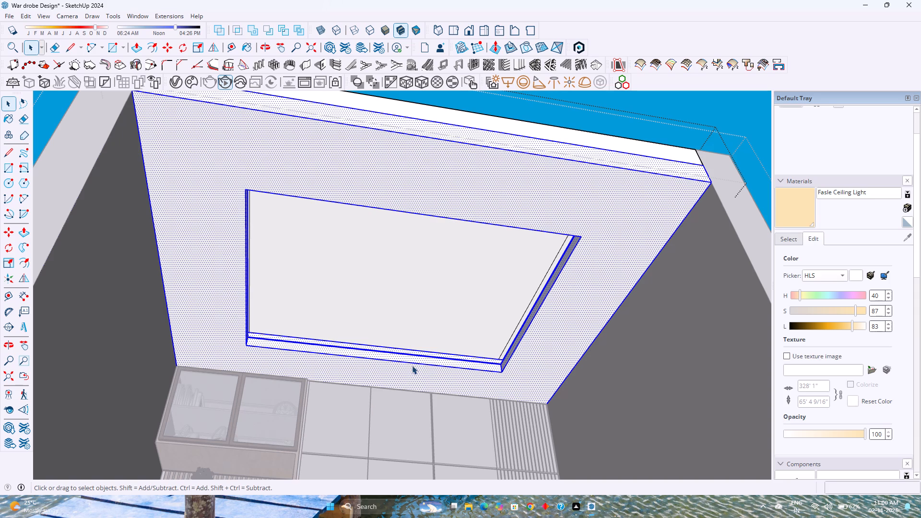
Place a guide line on the ceiling underside 7" outward from the opening's wardrobe-side edge, parallel to that edge.
click(390, 372)
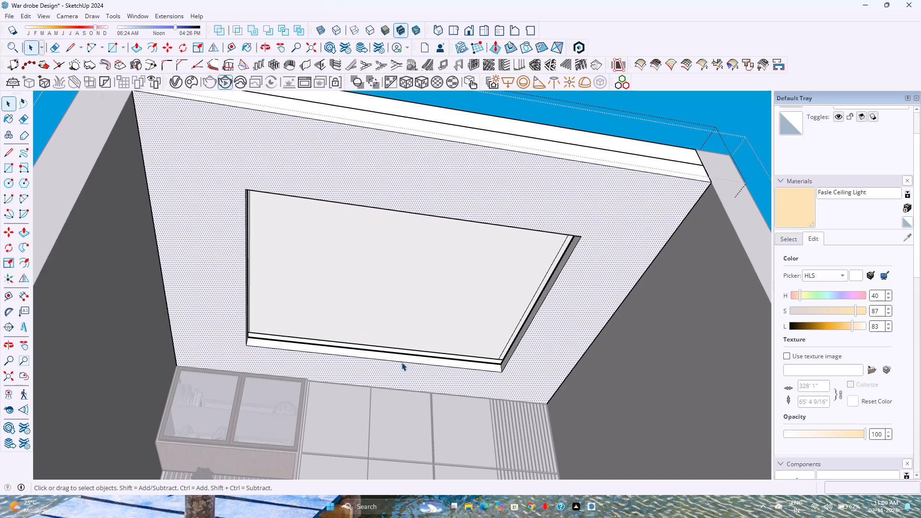
click(401, 362)
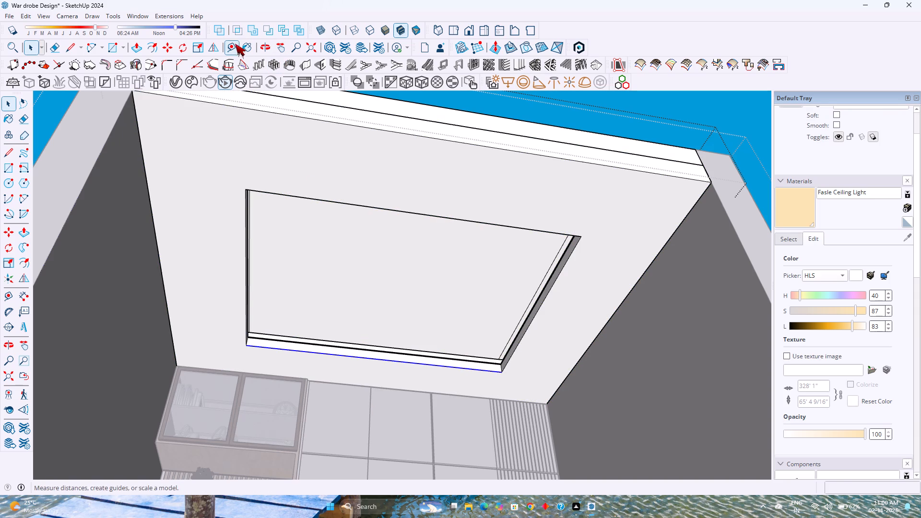
click(231, 47)
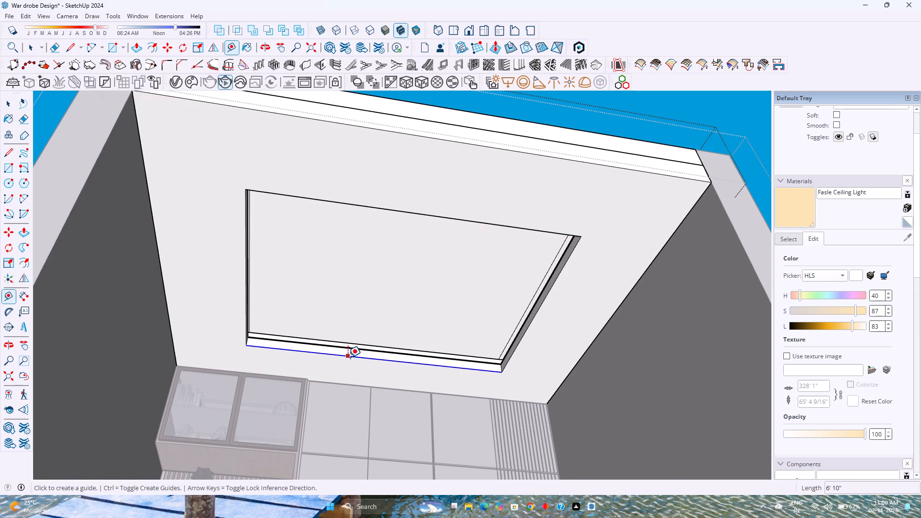
click(348, 357)
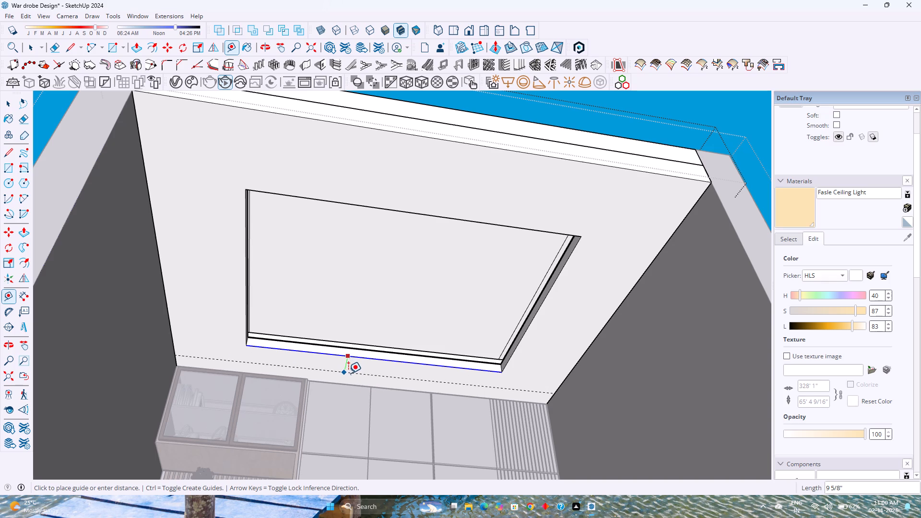
key(Left)
key(6)
key(Return)
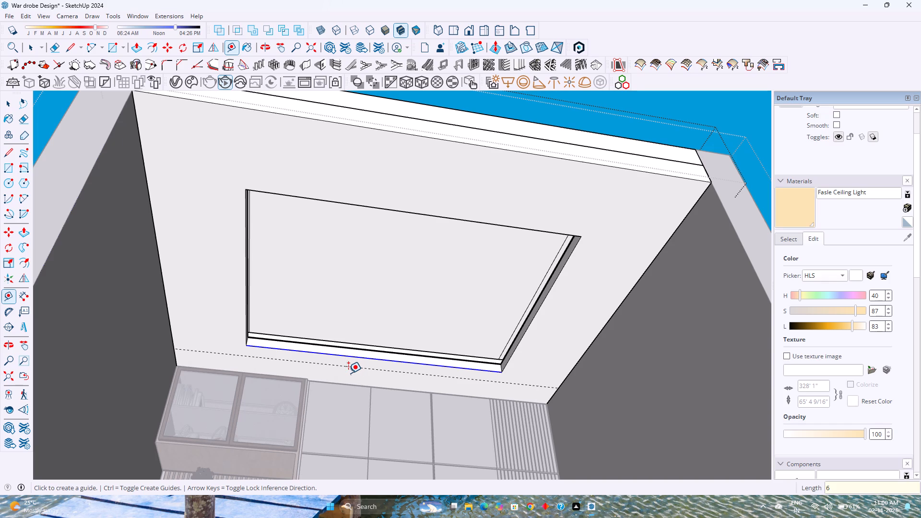
key(7)
key(Return)
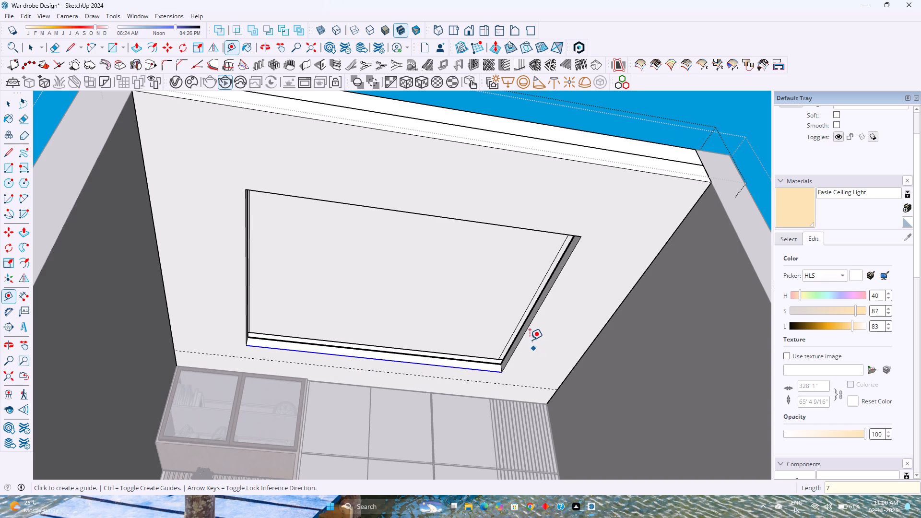
Place parallel guide lines 10" outward from each of the ceiling opening's other three edges.
click(534, 319)
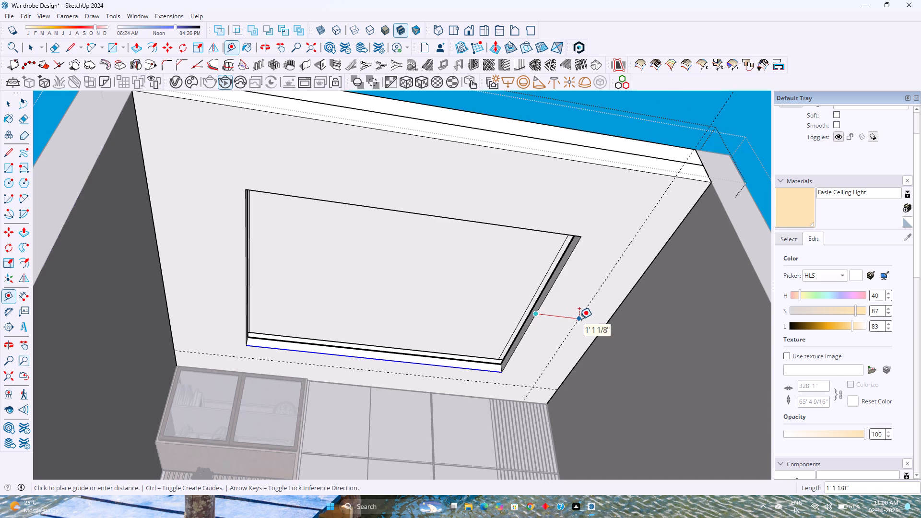
text(10)
key(Return)
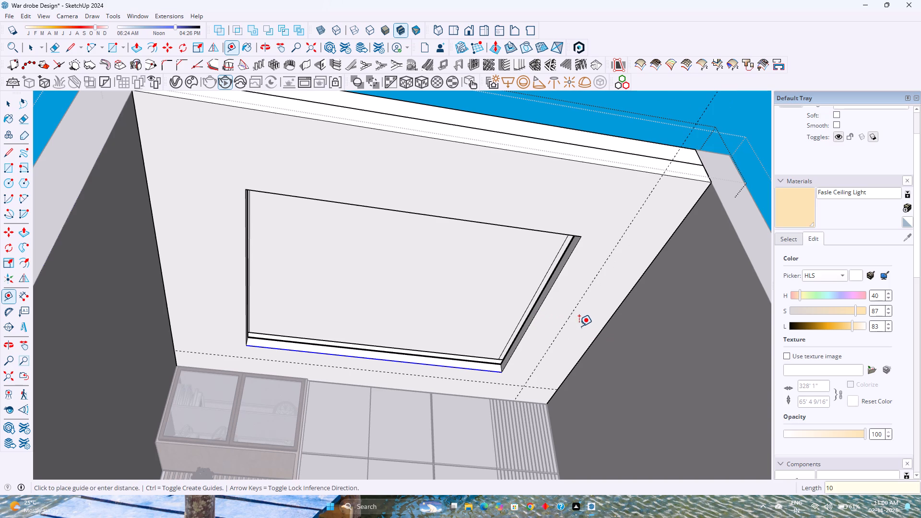
click(246, 248)
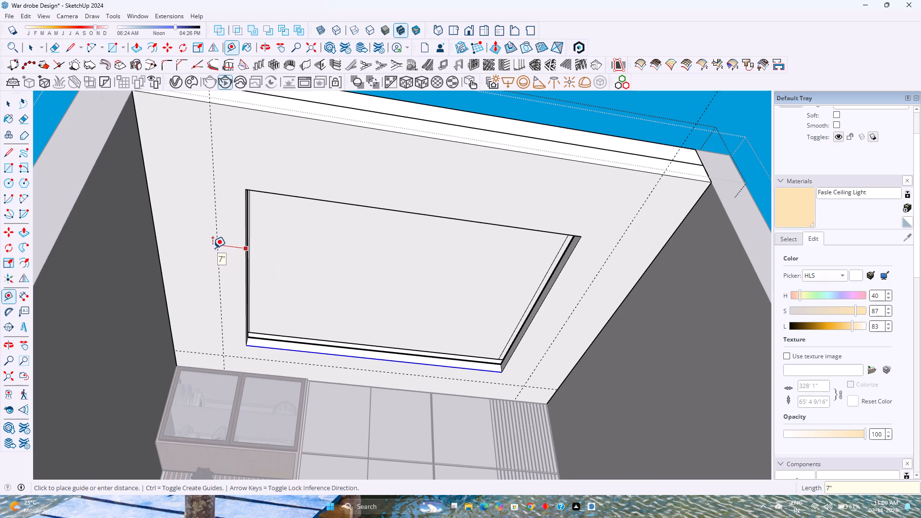
text(10)
key(Return)
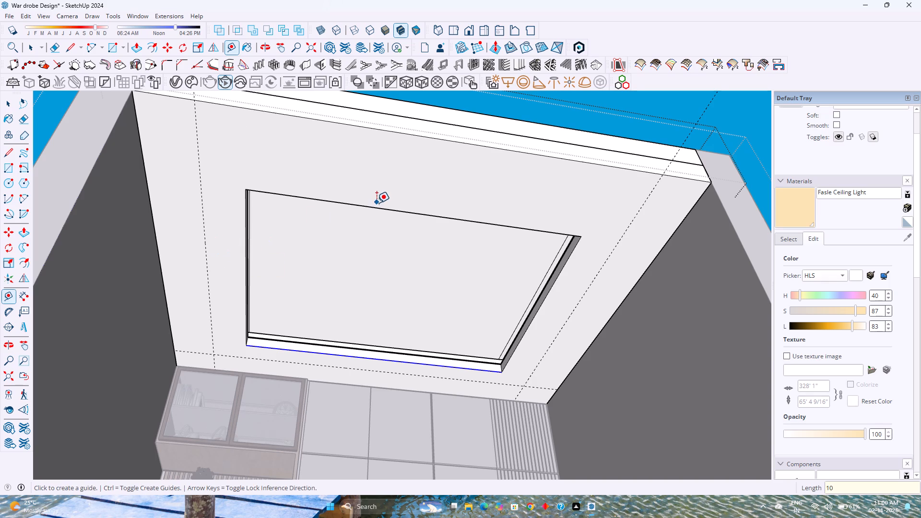
click(379, 207)
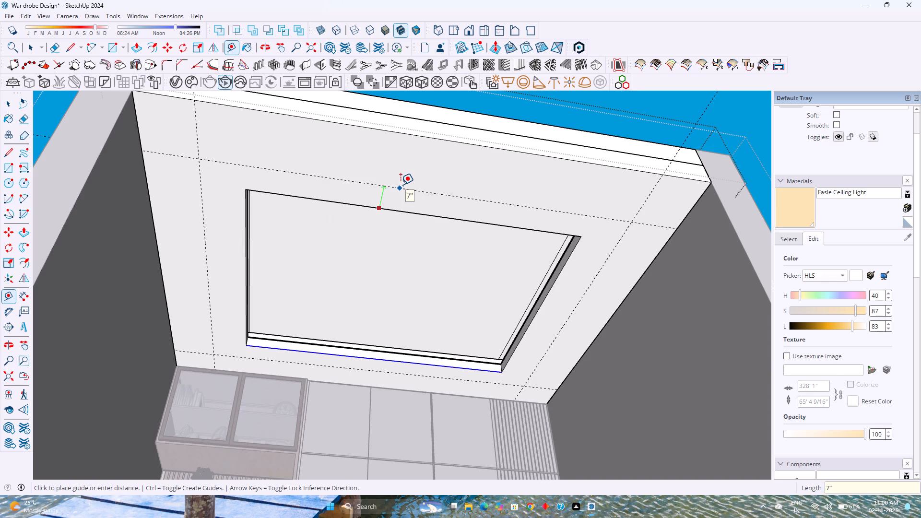
text(10)
key(Return)
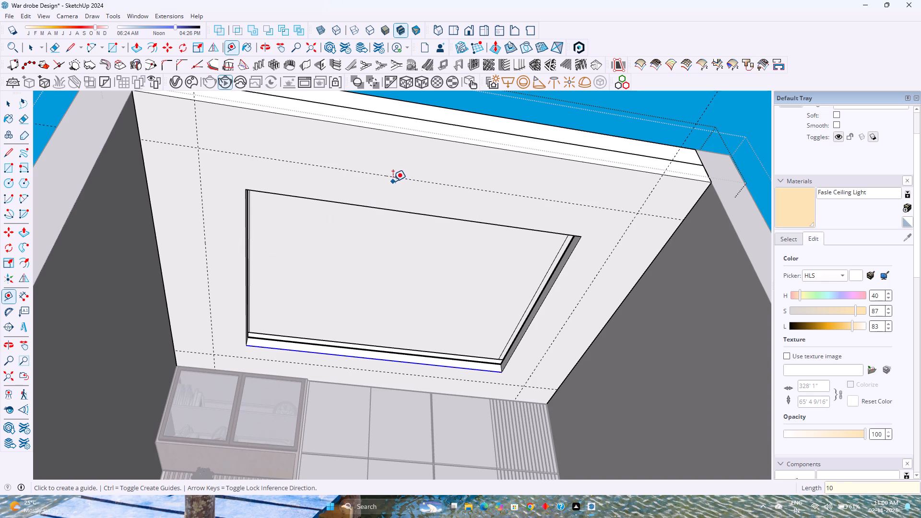
Draw a circle of 2.5" radius at the guide intersection farthest from the wardrobe, on the dressing-mirror side of the ceiling.
key(space)
scroll(393, 181, down, 1)
middle_drag(327, 242, 313, 211)
scroll(309, 206, down, 1)
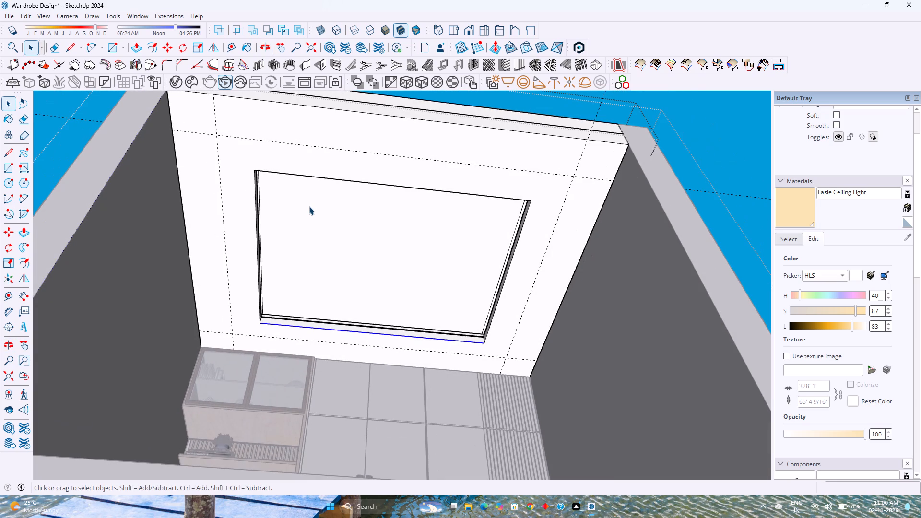
key(c)
click(215, 134)
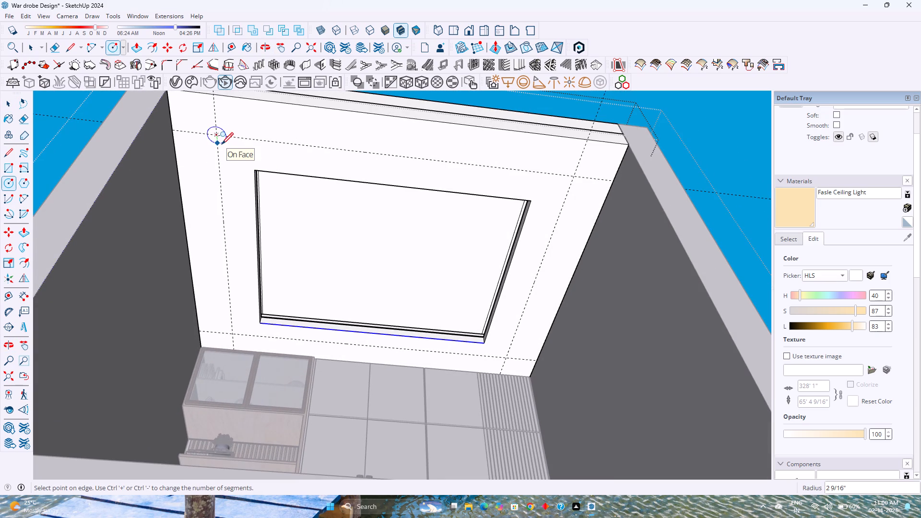
text(2.5)
key(Return)
key(space)
scroll(219, 135, up, 6)
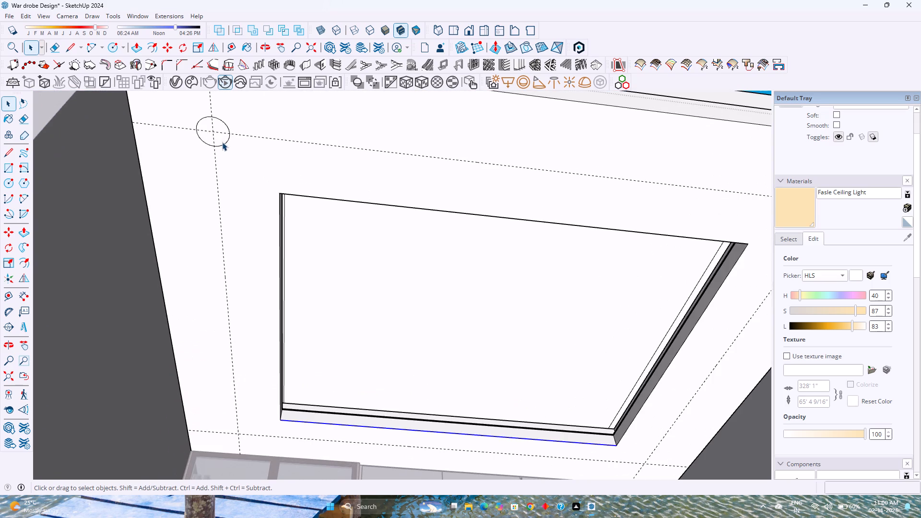
Set the new circle's number of segments to 150.
click(223, 142)
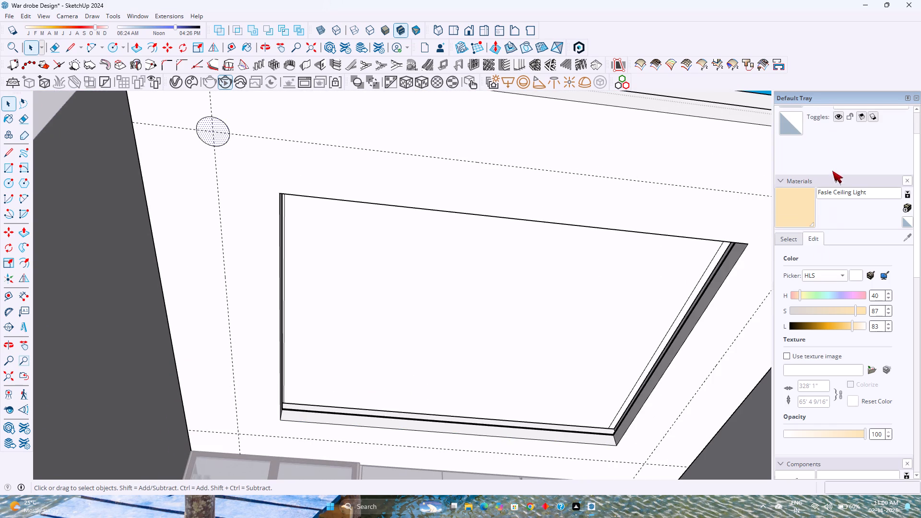
scroll(832, 170, up, 4)
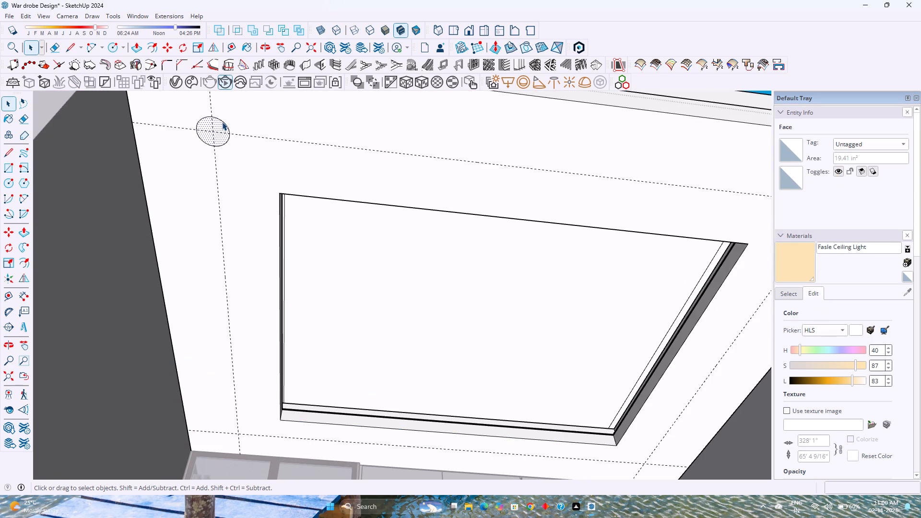
click(223, 122)
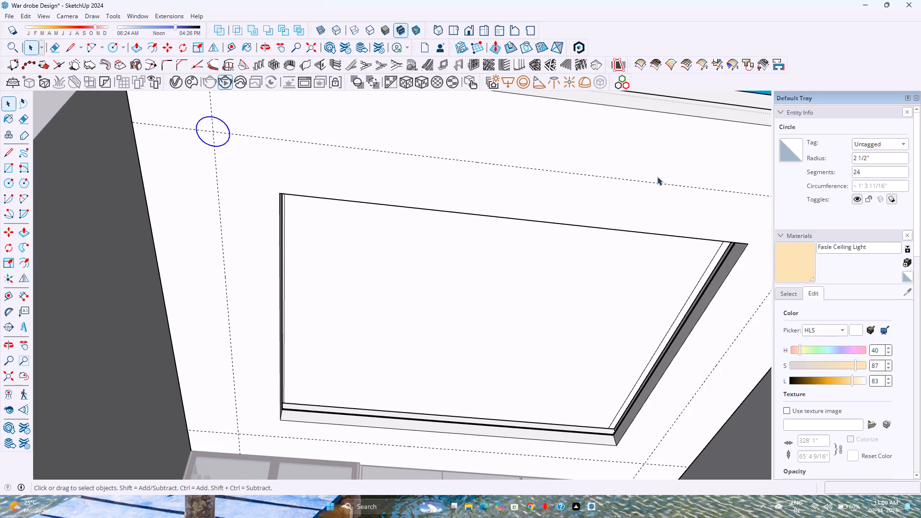
click(870, 176)
key(0)
key(Return)
click(543, 262)
double_click(866, 170)
text(15)
key(0)
key(Return)
Copy the circle along the guide to the opposite corner intersection and divide the span by 2 for three evenly spaced circles.
scroll(2, 128, down, 4)
click(222, 137)
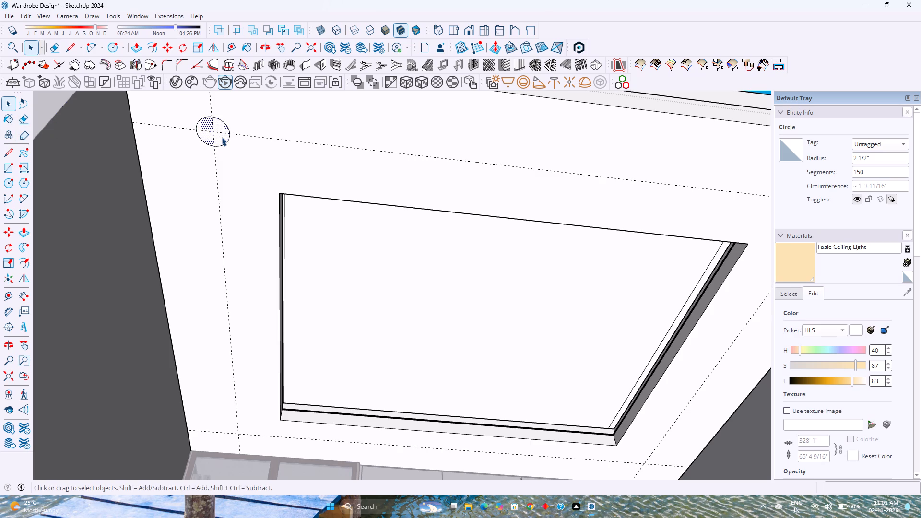
key(m)
click(214, 132)
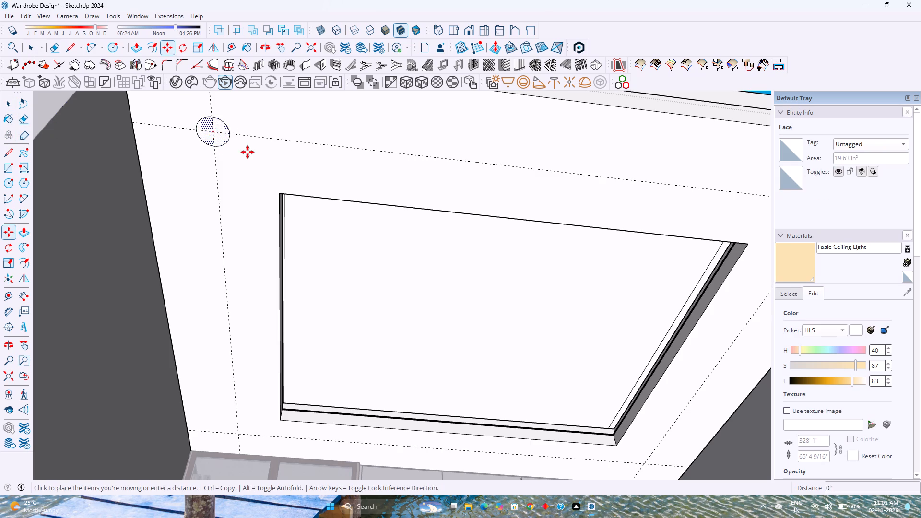
scroll(251, 153, down, 8)
scroll(538, 181, up, 2)
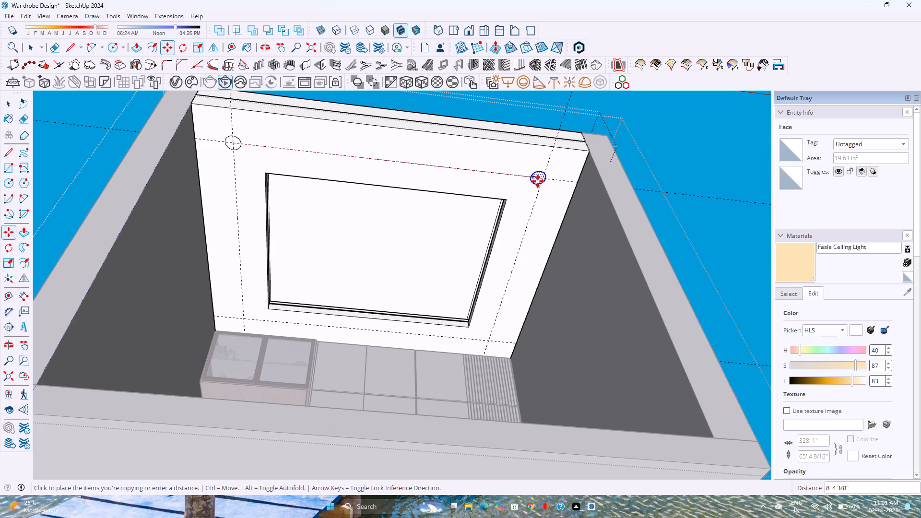
scroll(538, 181, up, 2)
click(544, 179)
text(/3)
key(Return)
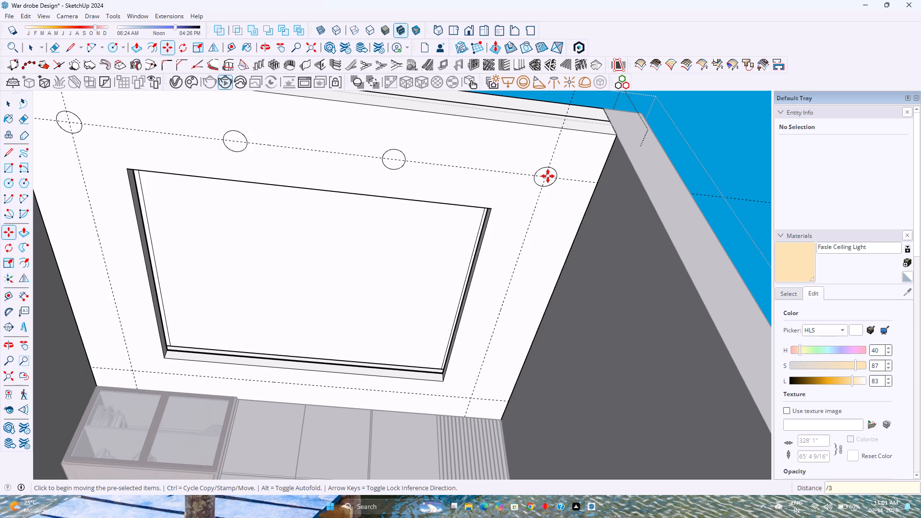
text(/2)
key(Return)
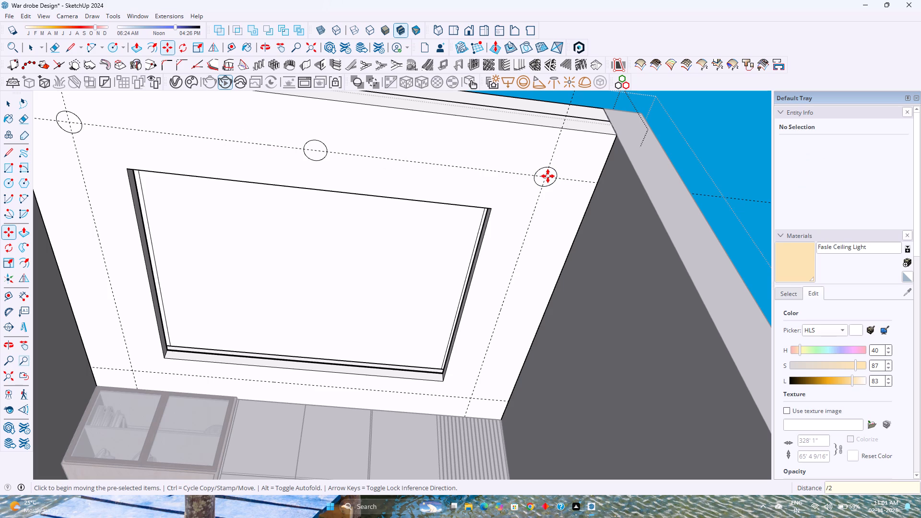
Copy the far corner circle on the fluted-panel side along its guide to the wardrobe-side intersection, dividing the span by 2.
key(space)
scroll(549, 177, up, 2)
double_click(549, 182)
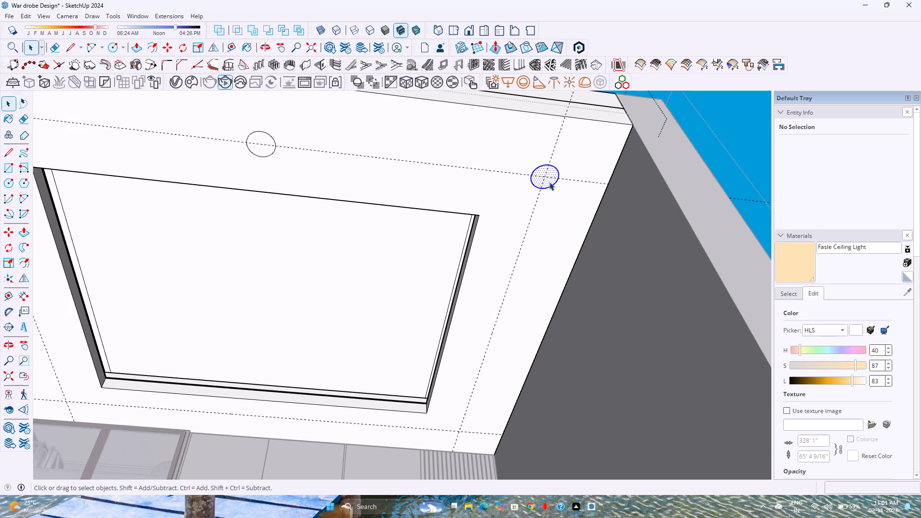
key(m)
click(544, 177)
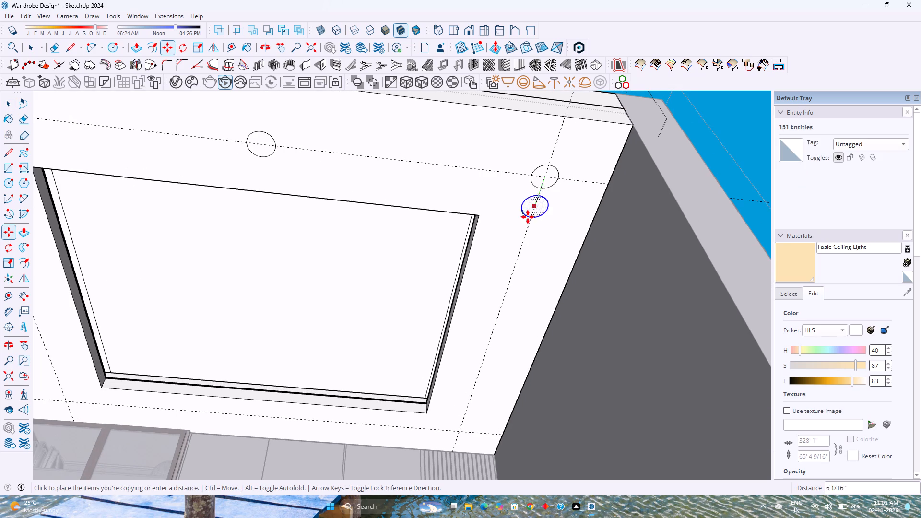
middle_click(325, 433)
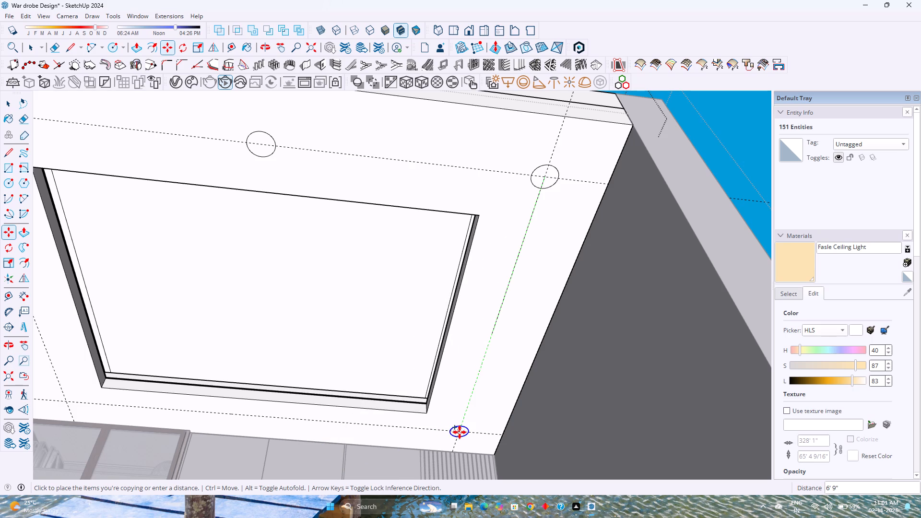
click(460, 432)
text(/2)
key(Return)
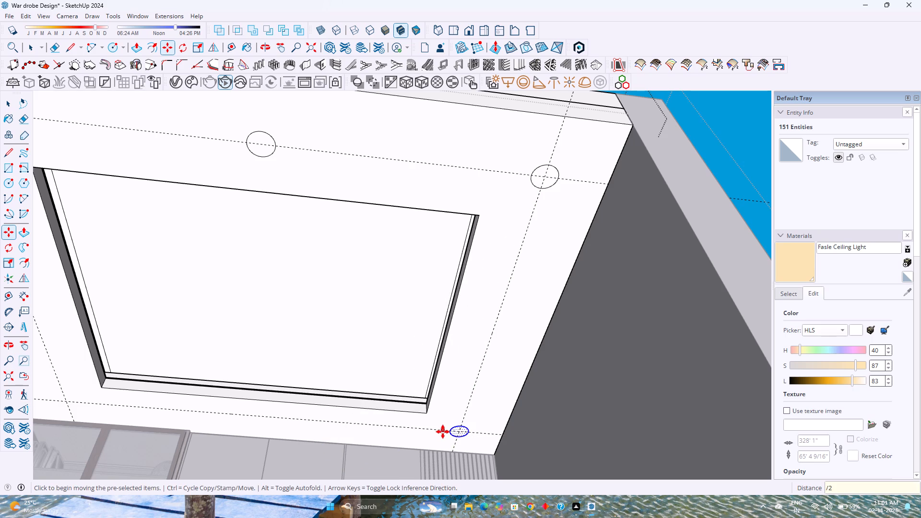
scroll(442, 431, down, 6)
key(space)
Copy the middle and wardrobe-side circles from the fluted-panel side to the opposite guide, dividing the span by 2.
scroll(464, 422, up, 3)
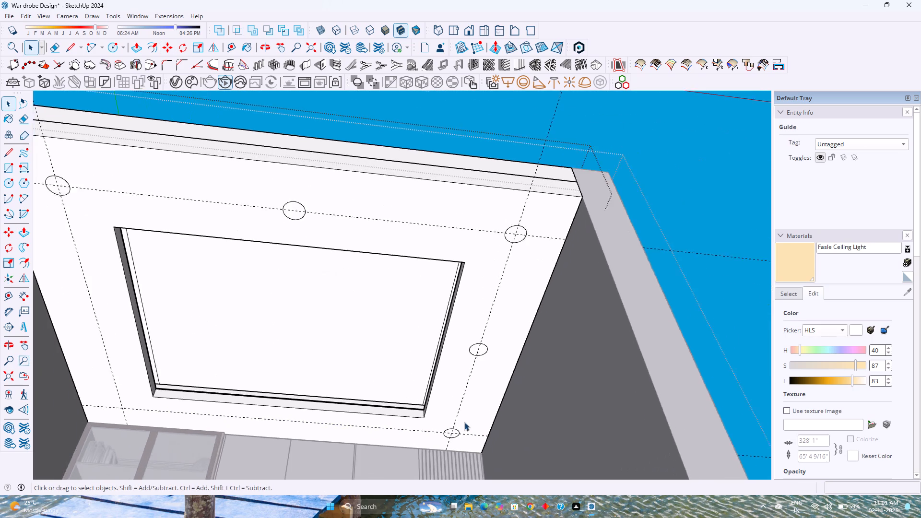
click(484, 341)
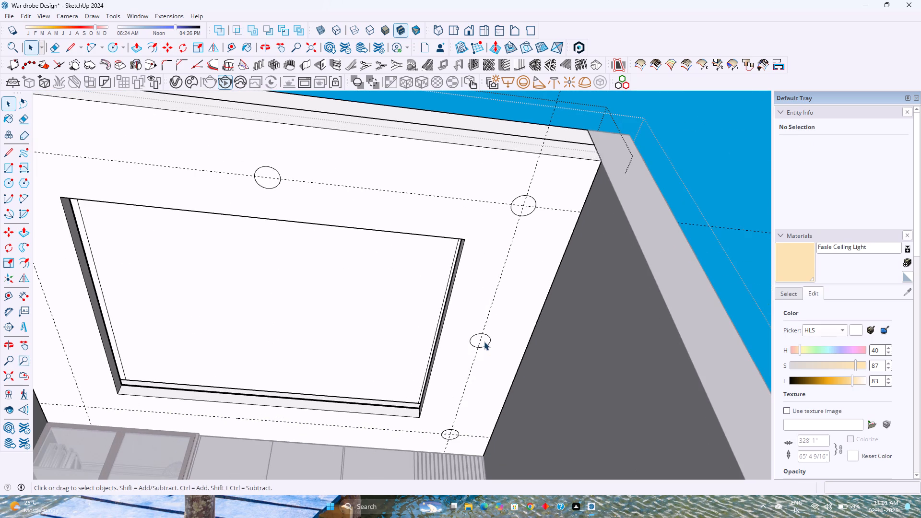
double_click(484, 340)
scroll(456, 443, up, 7)
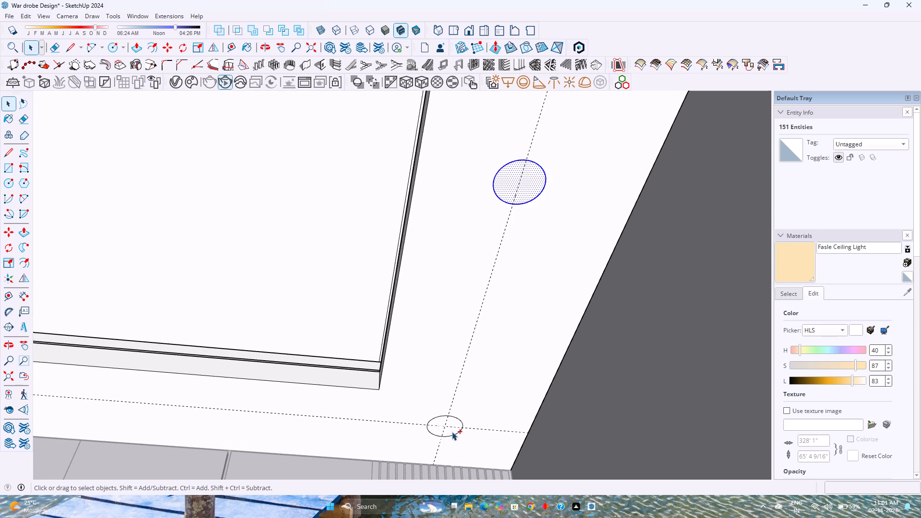
ctrl+double_click(452, 432)
key(m)
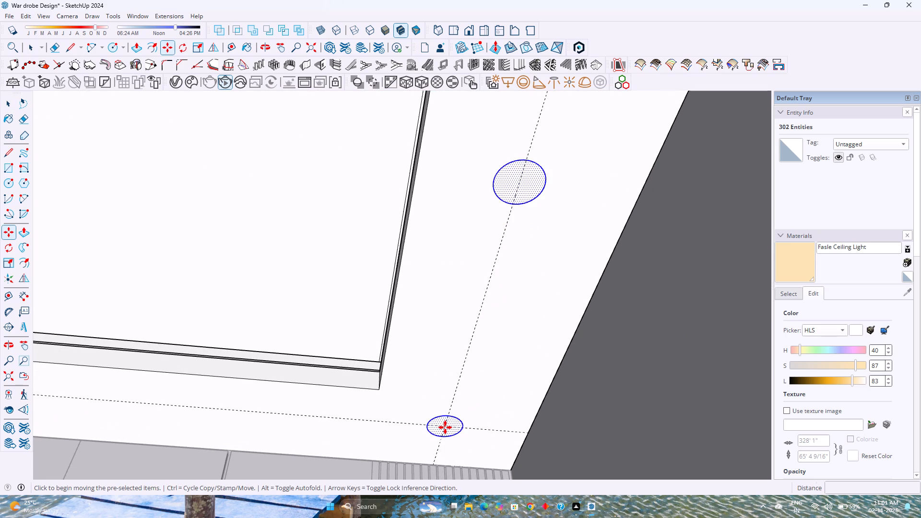
click(445, 427)
scroll(445, 427, down, 14)
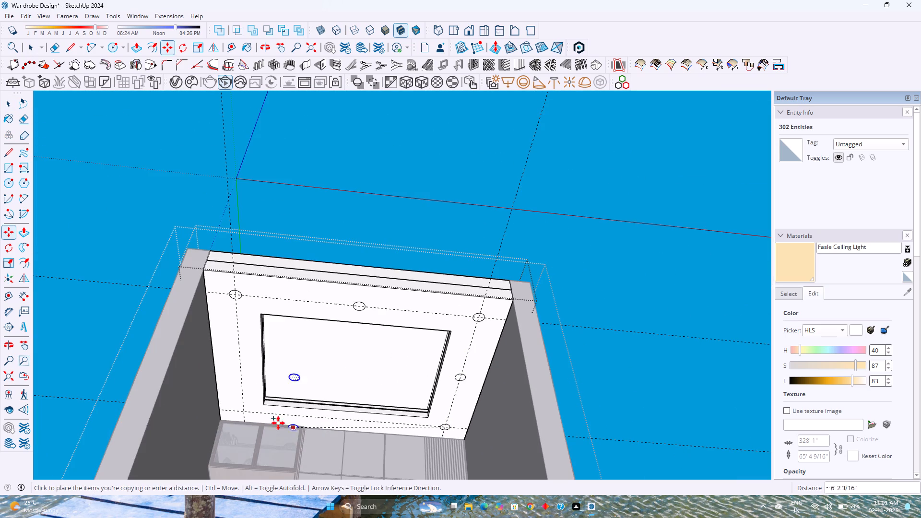
click(246, 416)
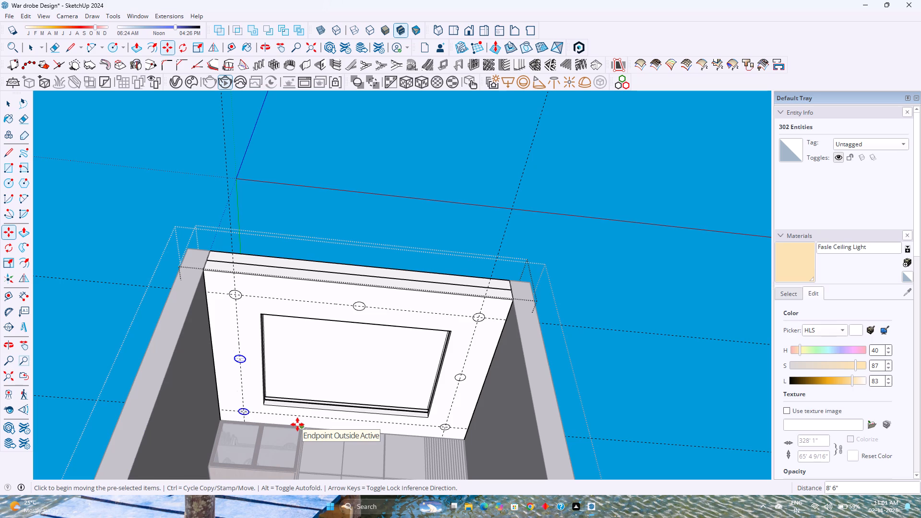
text(/2)
key(Return)
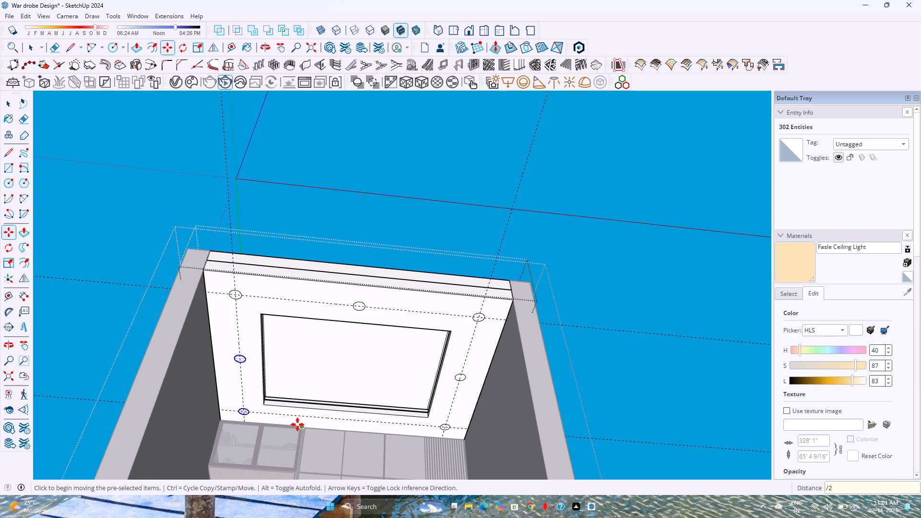
key(space)
Delete the extra circle copied into the middle of the ceiling opening.
scroll(344, 370, up, 2)
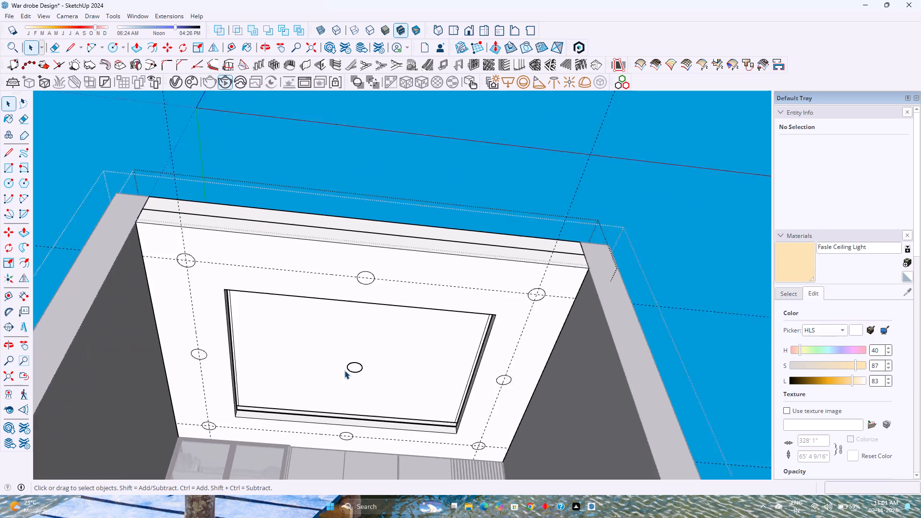
scroll(344, 370, up, 6)
double_click(362, 362)
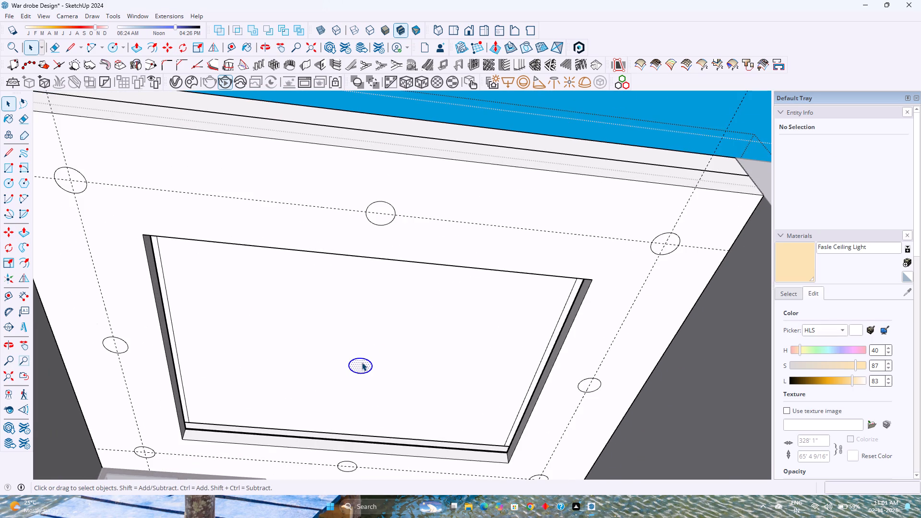
key(Delete)
scroll(364, 365, down, 5)
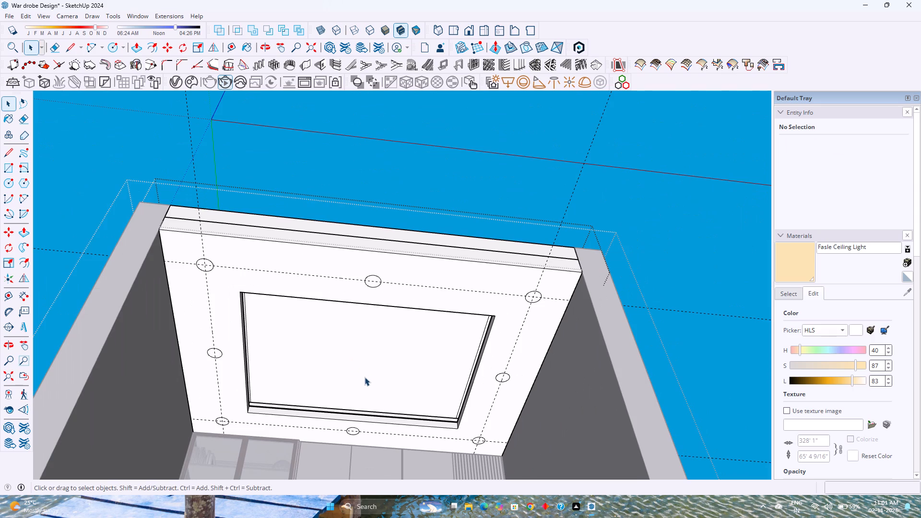
Push the far corner circle on the fluted-panel side 2" into the ceiling to form a spotlight recess.
middle_drag(371, 362, 376, 353)
scroll(496, 277, up, 9)
scroll(567, 311, up, 1)
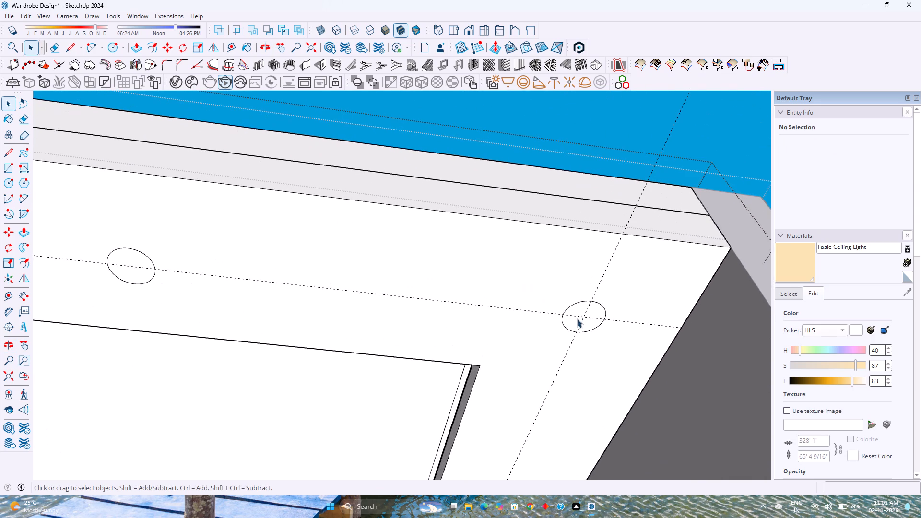
key(Escape)
double_click(598, 315)
click(598, 315)
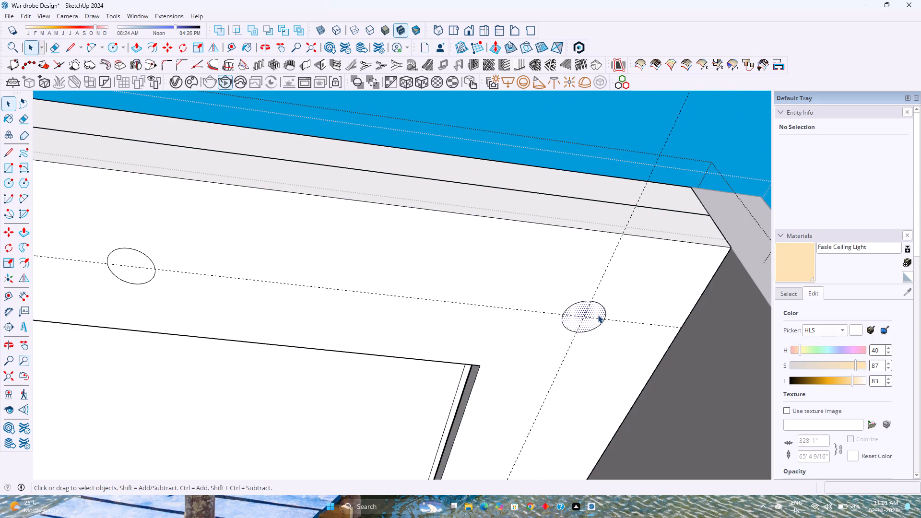
key(p)
click(598, 315)
key(2)
key(Return)
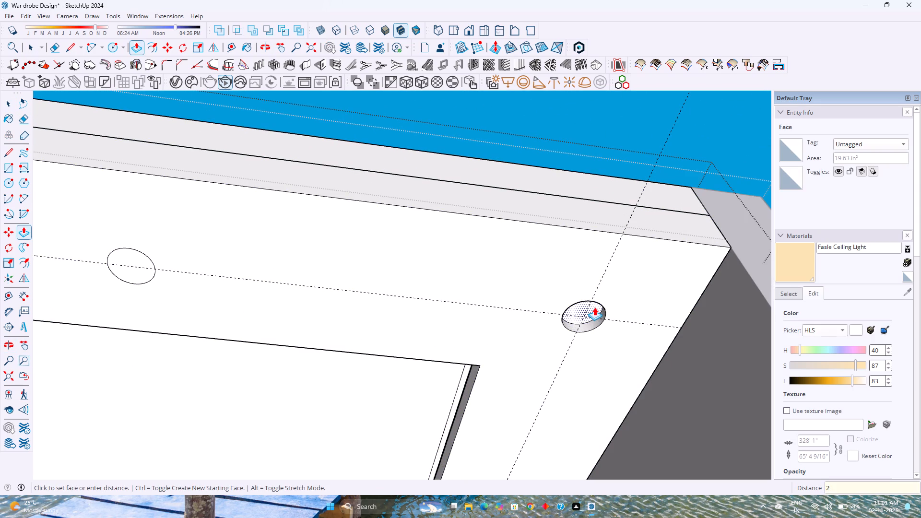
Repeat the 2" recess on the other two circles along the ceiling edge farthest from the wardrobe.
scroll(594, 307, down, 5)
scroll(487, 340, down, 2)
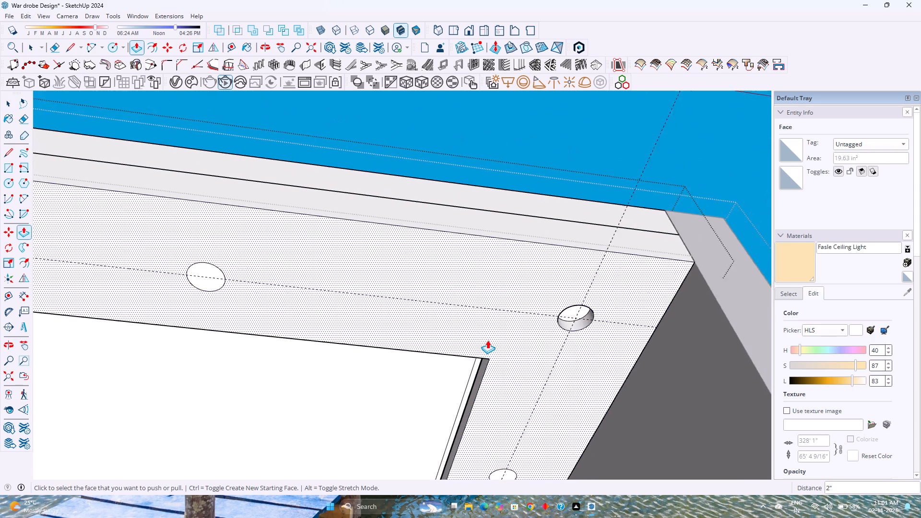
scroll(487, 340, down, 6)
scroll(329, 312, up, 6)
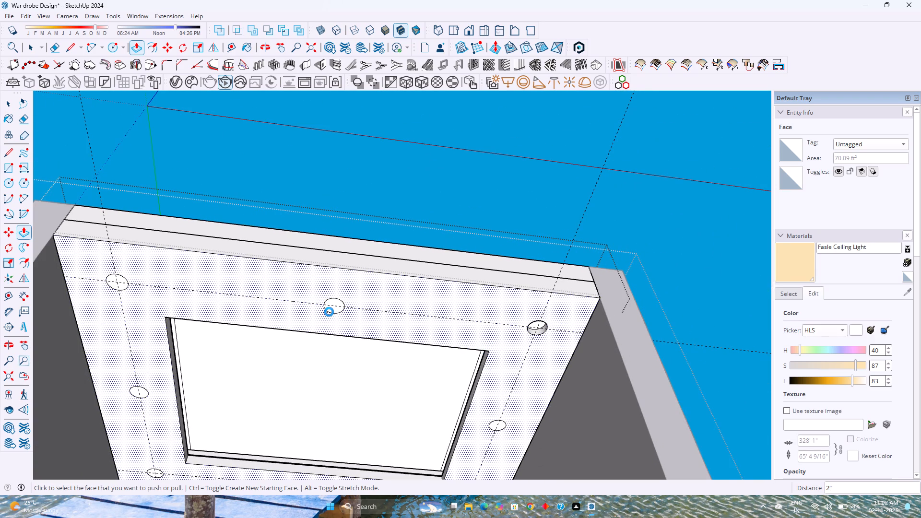
scroll(332, 315, up, 2)
scroll(332, 315, down, 2)
scroll(332, 315, up, 2)
scroll(332, 315, down, 3)
scroll(332, 315, up, 1)
scroll(332, 315, down, 3)
scroll(332, 315, up, 3)
scroll(332, 315, down, 3)
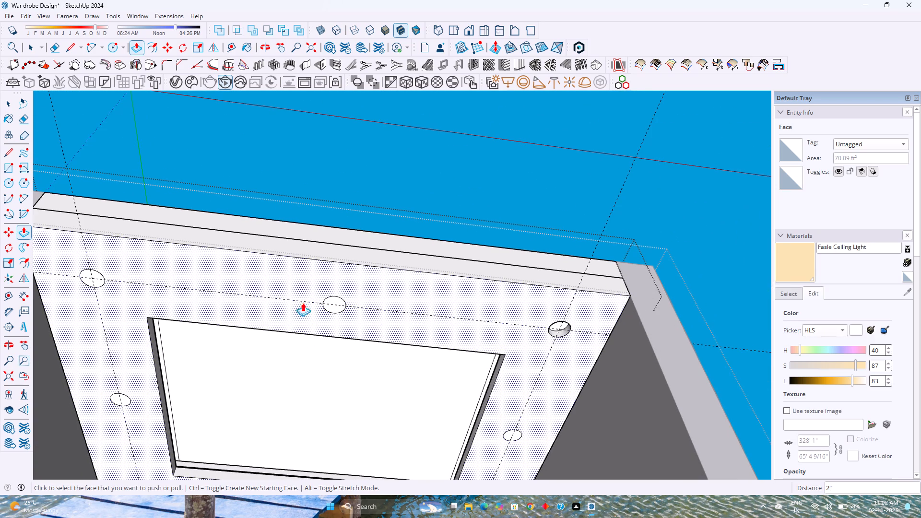
double_click(332, 308)
double_click(99, 284)
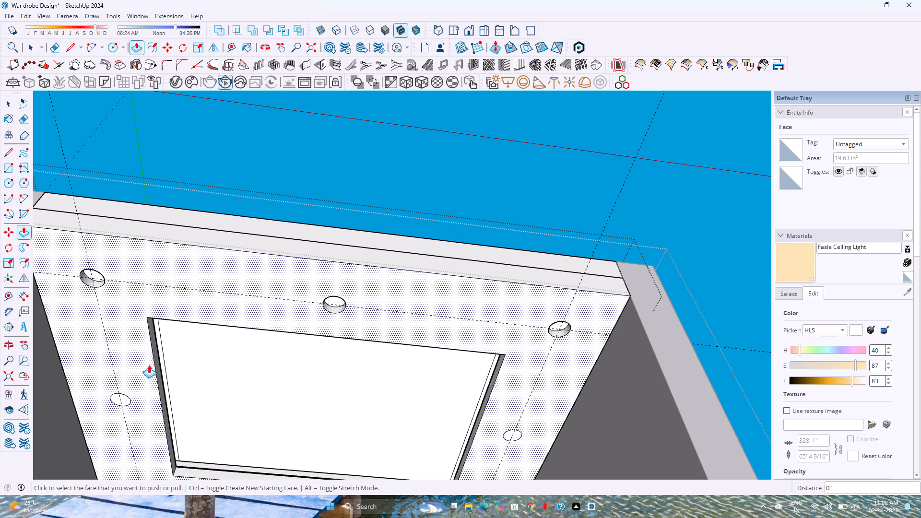
Repeat the 2" recess on the middle and wardrobe-side corner circles along the glass-cabinet side of the ceiling.
shift+middle_drag(143, 388, 237, 311)
double_click(220, 325)
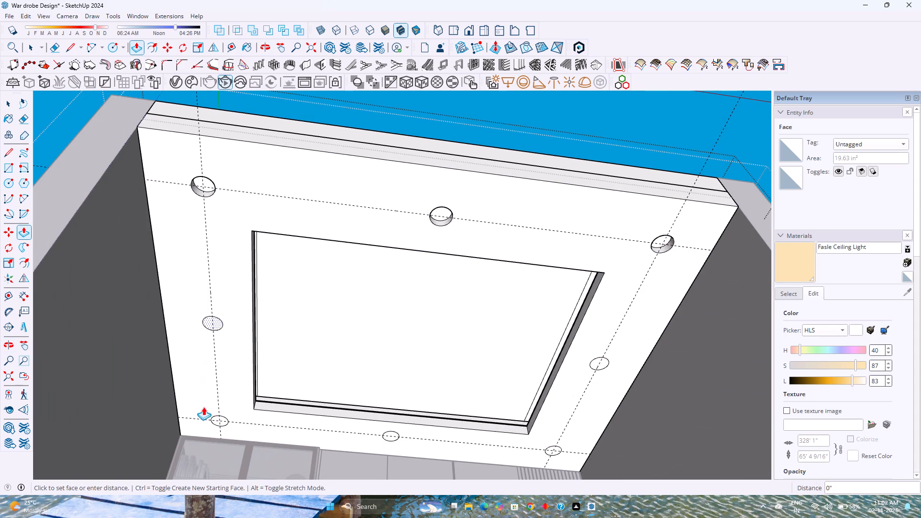
scroll(214, 423, up, 12)
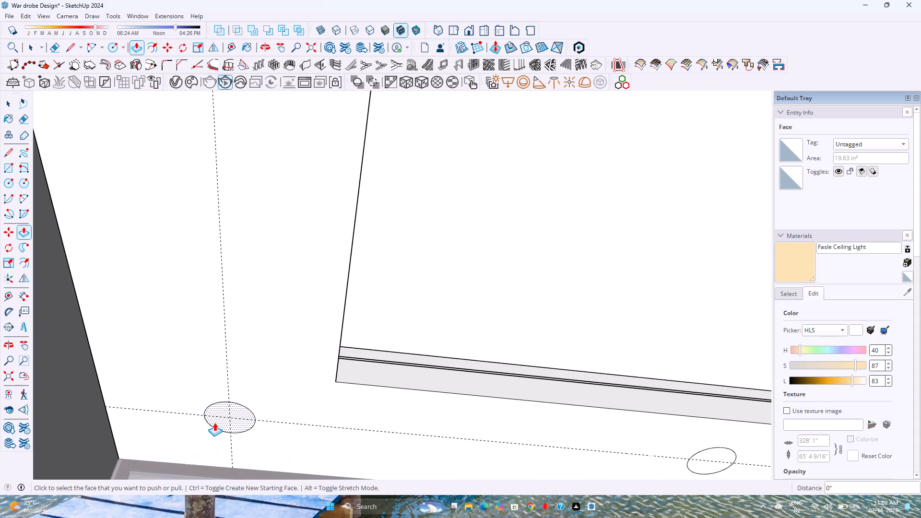
double_click(214, 423)
Repeat the 2" recess on the remaining two wardrobe-side circles and the middle circle on the fluted-panel side.
scroll(215, 423, down, 6)
shift+middle_drag(306, 417, 183, 330)
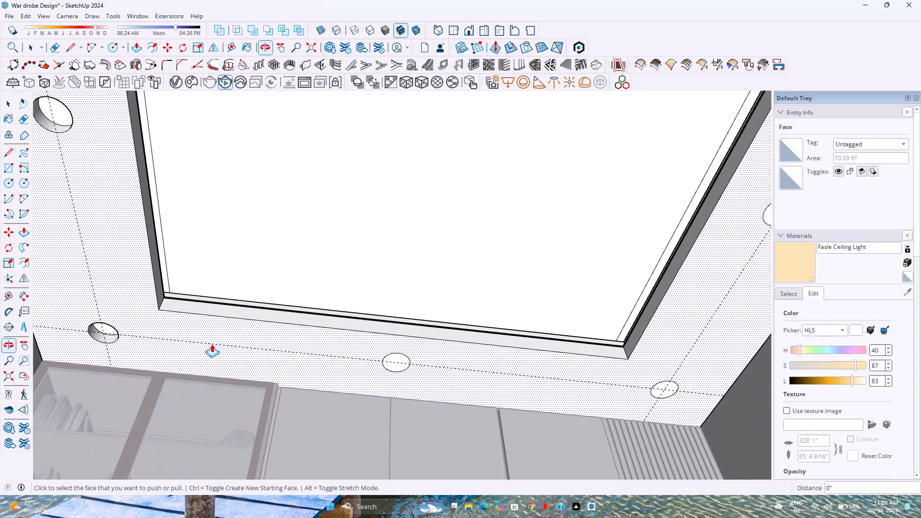
scroll(388, 365, up, 5)
double_click(391, 365)
scroll(390, 365, down, 4)
shift+middle_drag(444, 373, 433, 372)
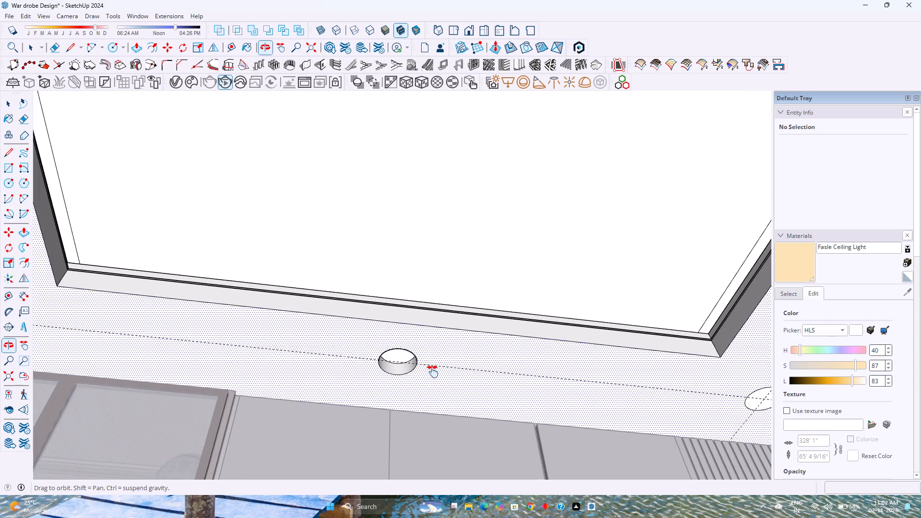
shift+middle_drag(433, 372, 159, 339)
shift+middle_click(159, 339)
double_click(484, 374)
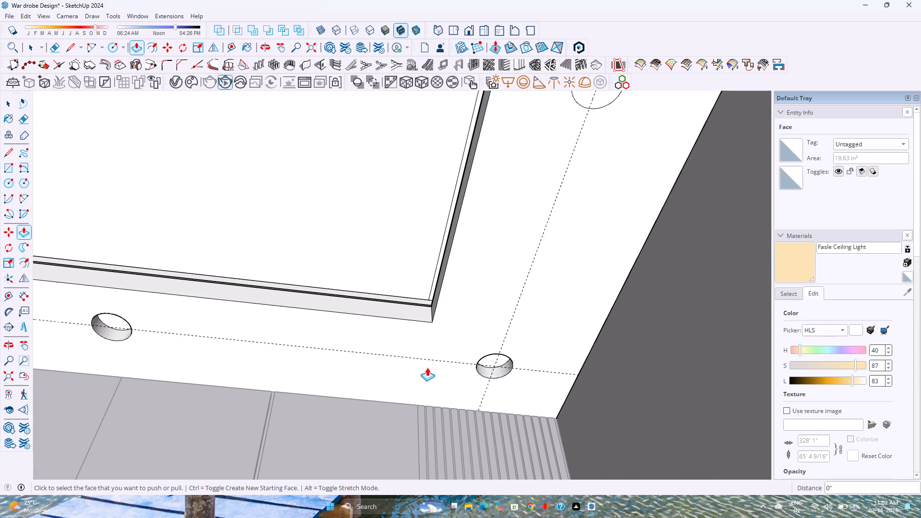
scroll(427, 367, down, 7)
scroll(466, 325, down, 4)
shift+middle_drag(466, 325, 465, 406)
shift+middle_click(464, 407)
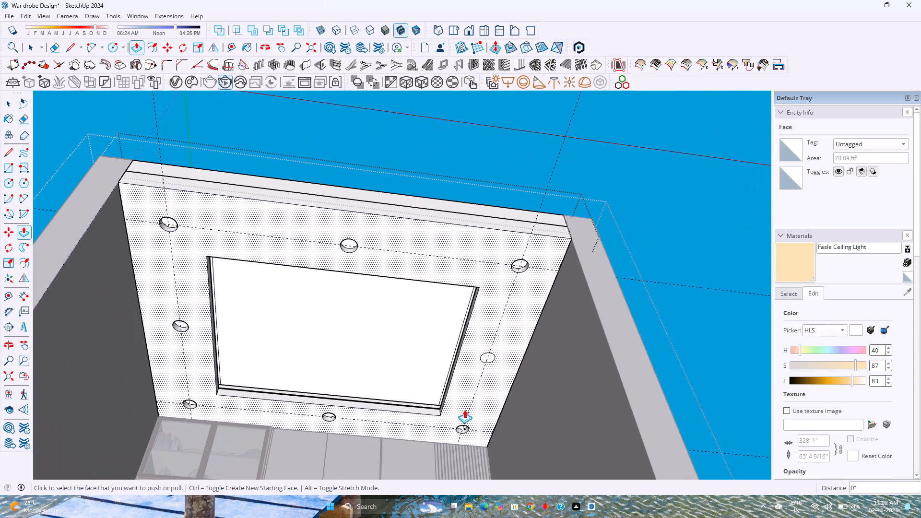
scroll(492, 363, up, 3)
double_click(489, 358)
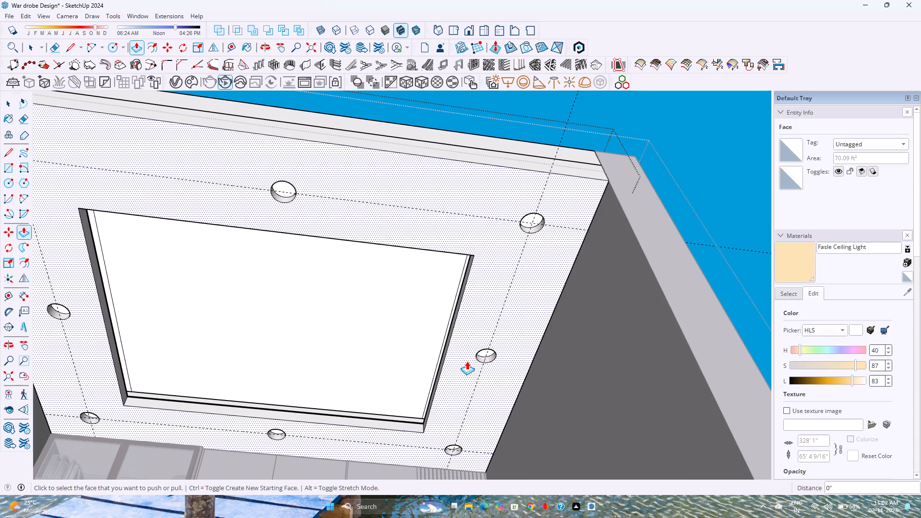
key(space)
Draw a horizontal circle of 2" radius at the guide intersection inside the far corner recess on the fluted-panel side.
key(c)
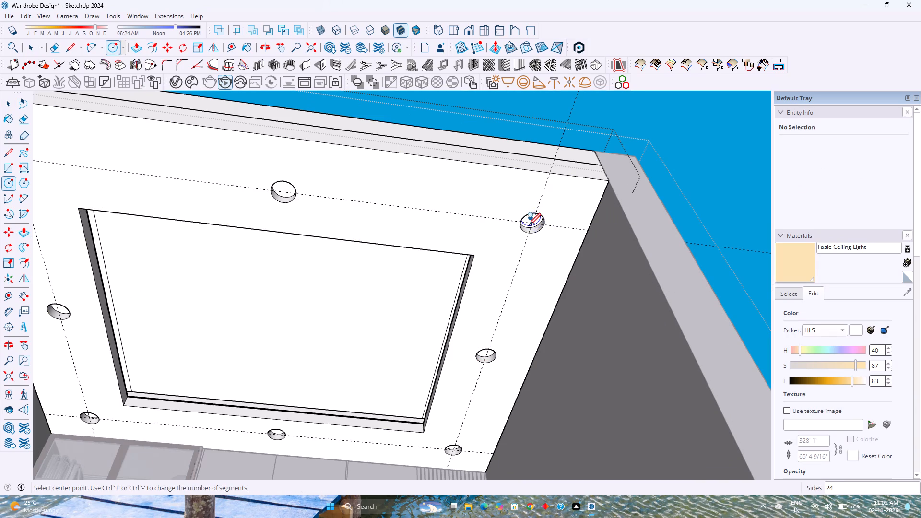
scroll(529, 224, up, 12)
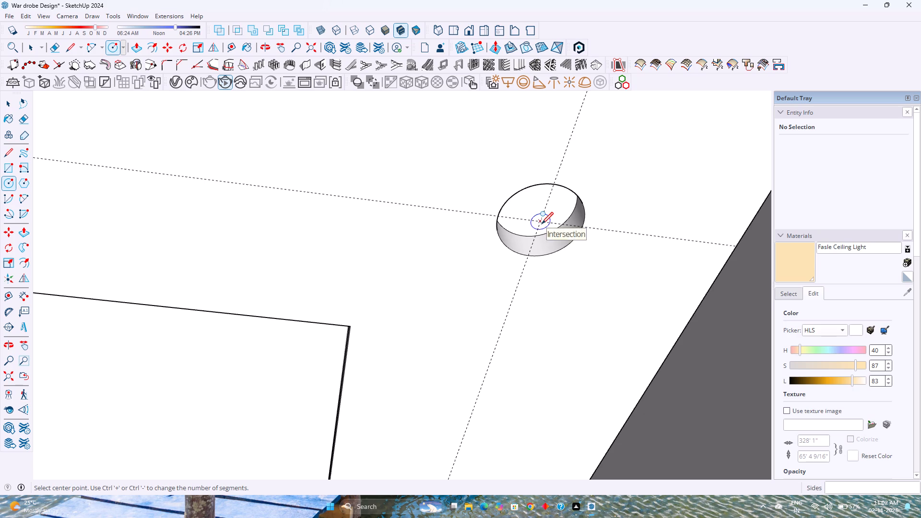
click(542, 223)
key(Up)
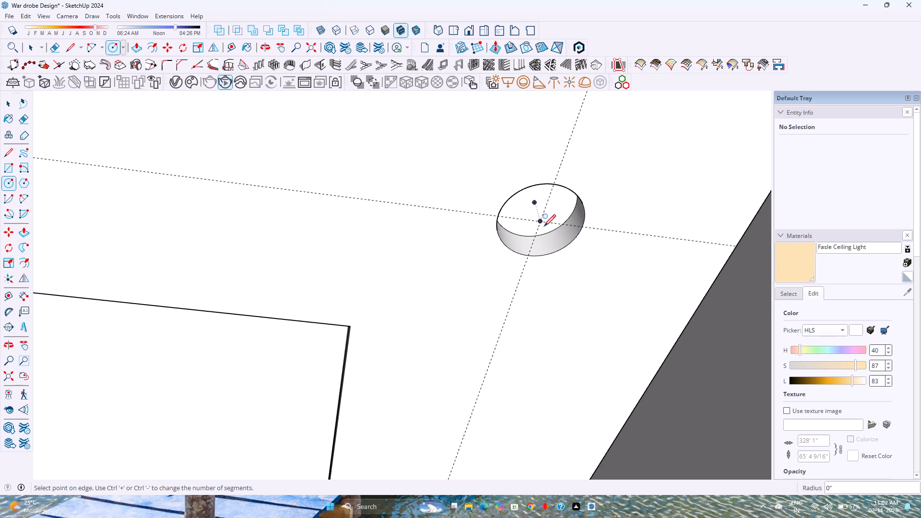
key(2)
key(Return)
key(space)
Make the circular face in the far corner recess on the fluted-panel side a component named 4.
double_click(554, 215)
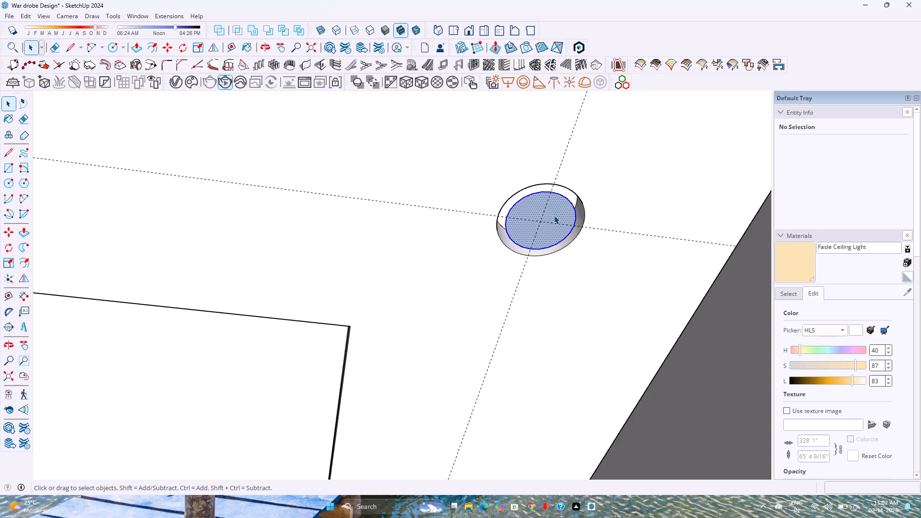
right_click(554, 215)
click(600, 296)
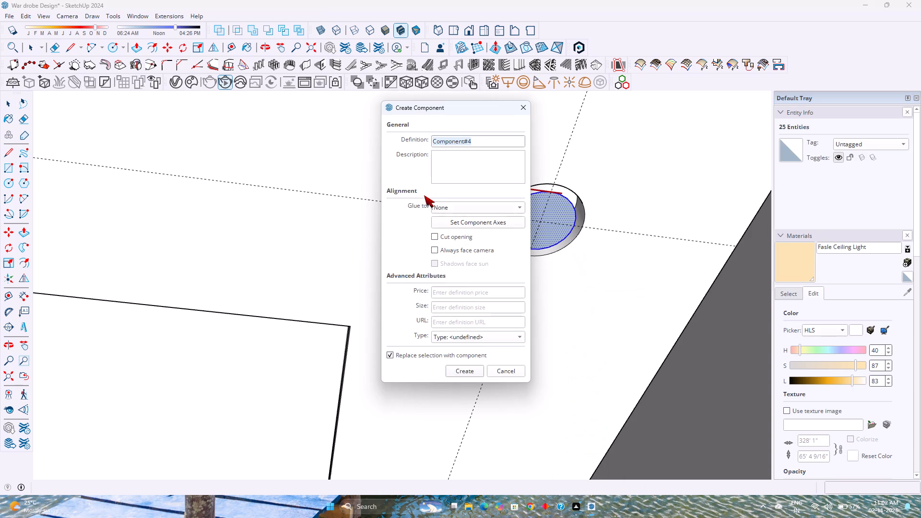
key(4)
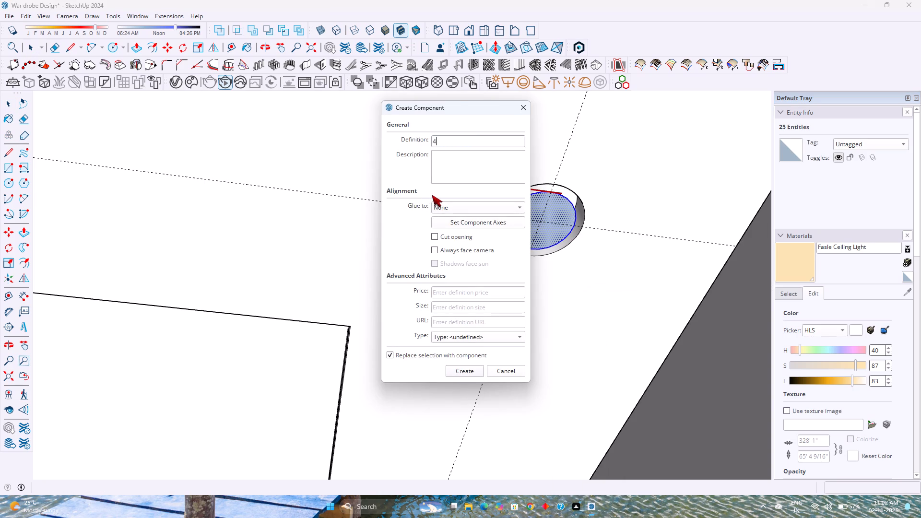
key(Return)
click(468, 258)
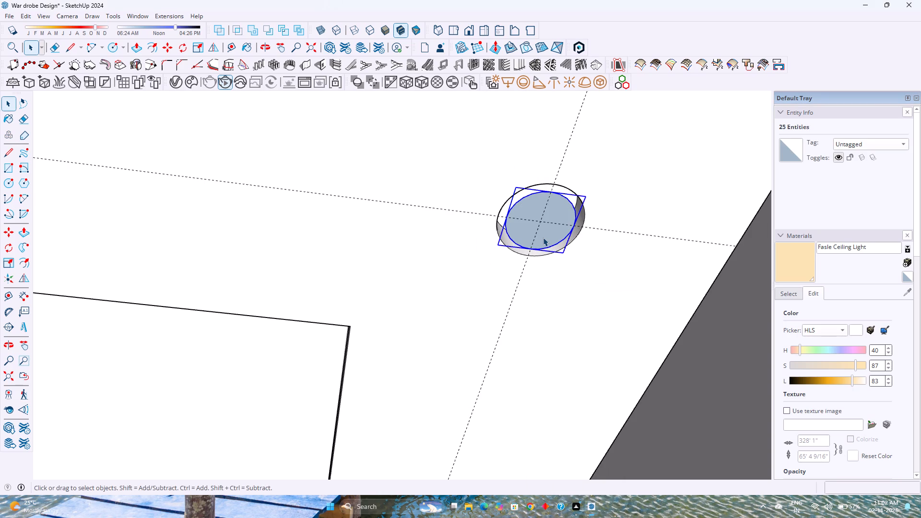
Open the new disc component for editing and set its circle to 160 segments.
double_click(543, 237)
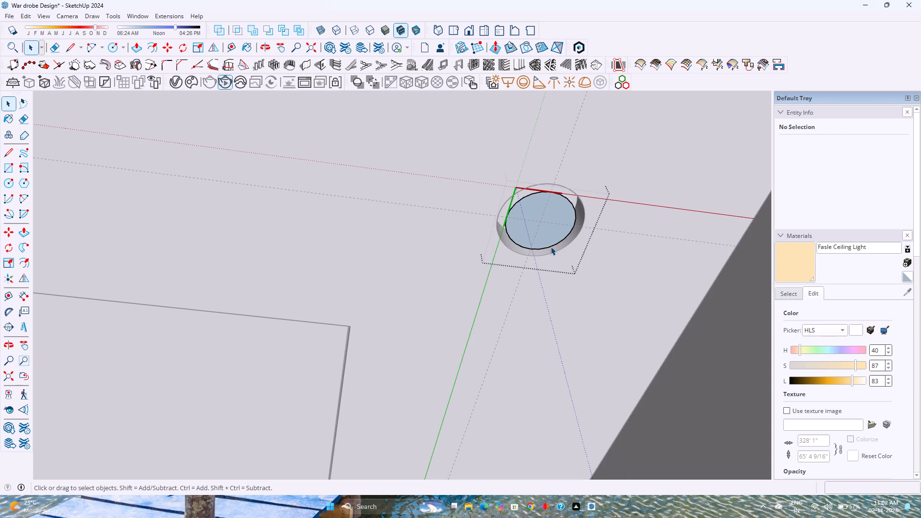
click(551, 247)
click(874, 172)
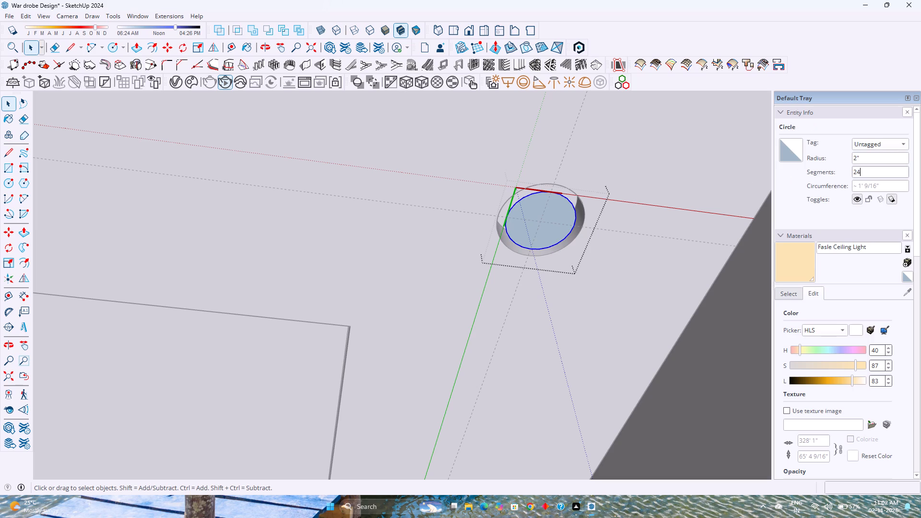
key(BackSpace)
key(BackSpace)
text(160)
key(Return)
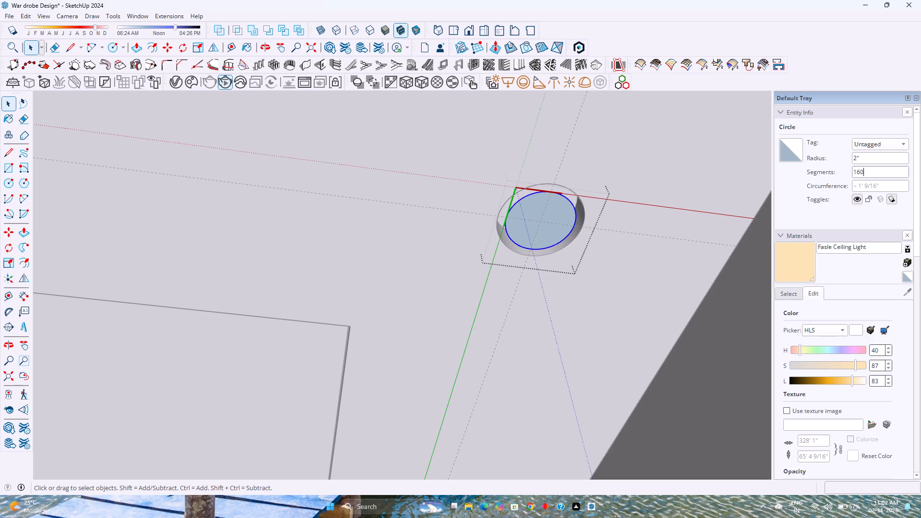
Set the disc circle's radius to 2.5" and finish editing the component.
double_click(862, 160)
key(2)
key(BackSpace)
text(.5)
key(shift+quotedbl)
key(Return)
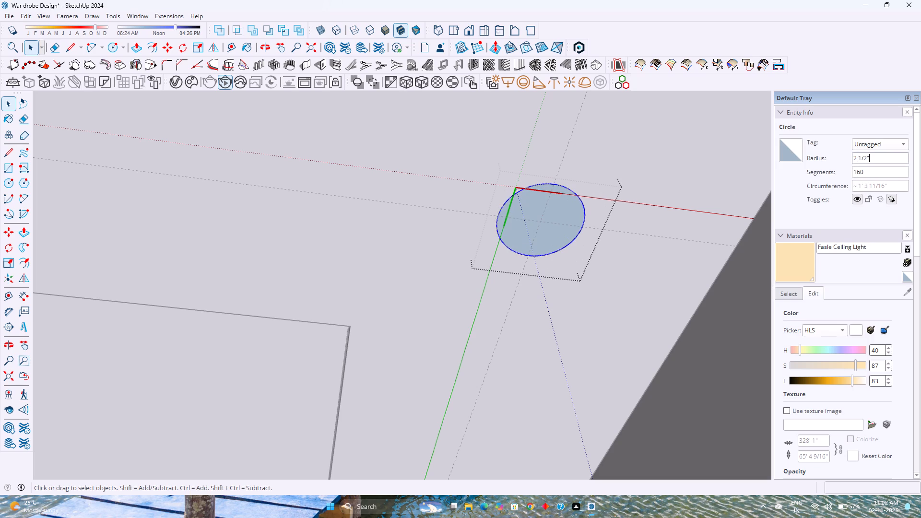
click(867, 172)
click(554, 215)
scroll(553, 215, down, 5)
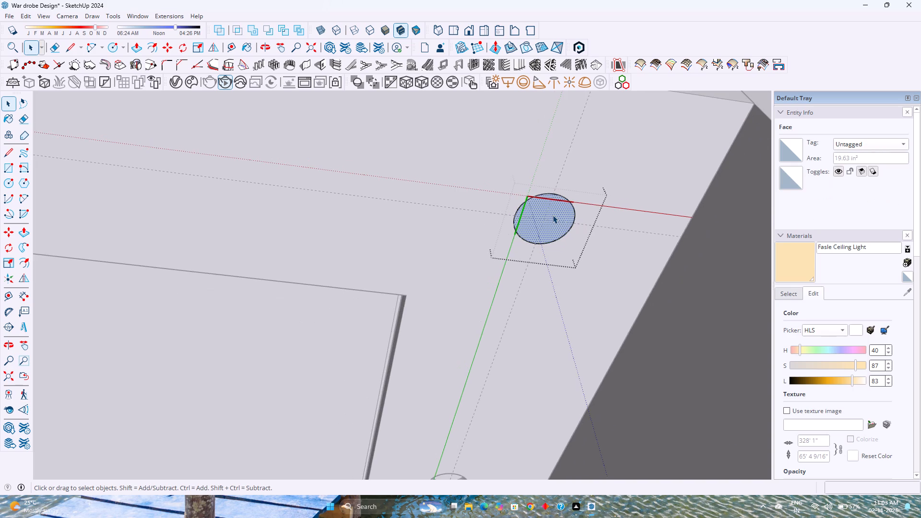
key(Escape)
scroll(553, 215, down, 2)
Copy the disc 6' 9" to the wardrobe-side corner recess on the fluted-panel side, dividing by 2 to fill the middle recess.
click(553, 214)
key(m)
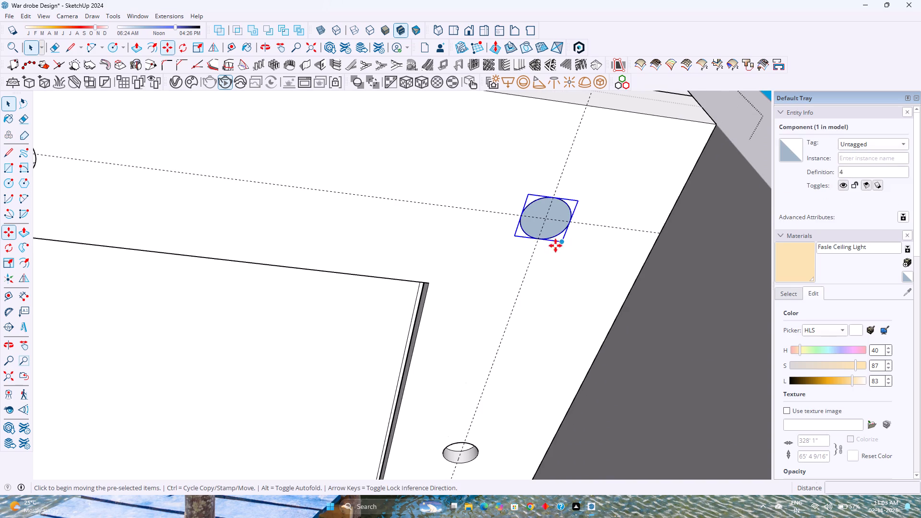
click(546, 220)
scroll(540, 247, down, 10)
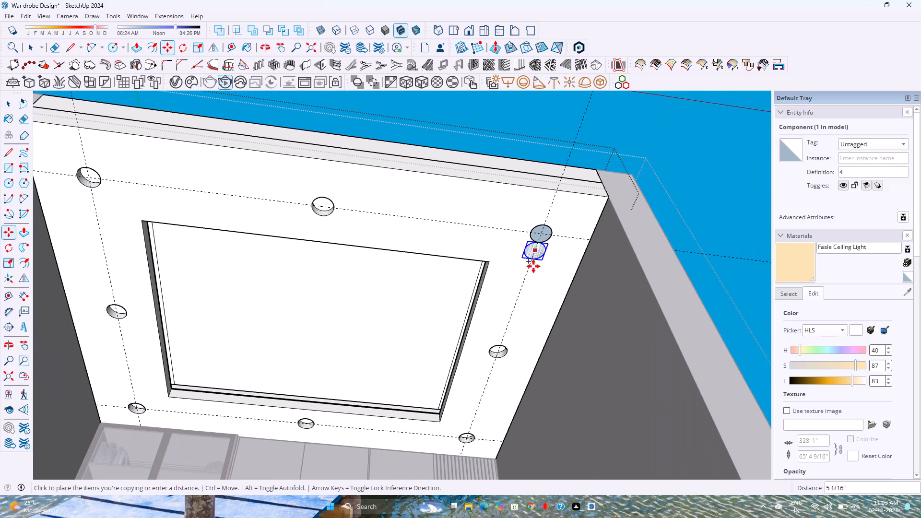
scroll(468, 441, up, 9)
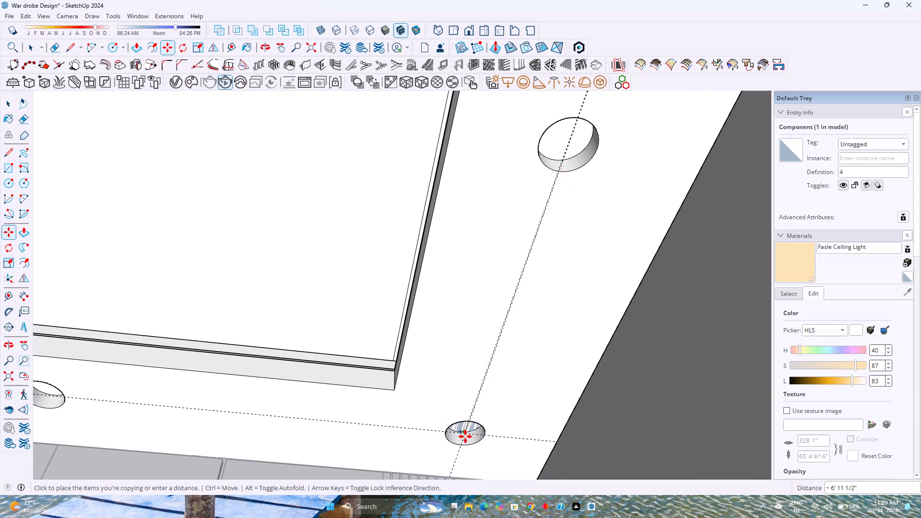
key(Right)
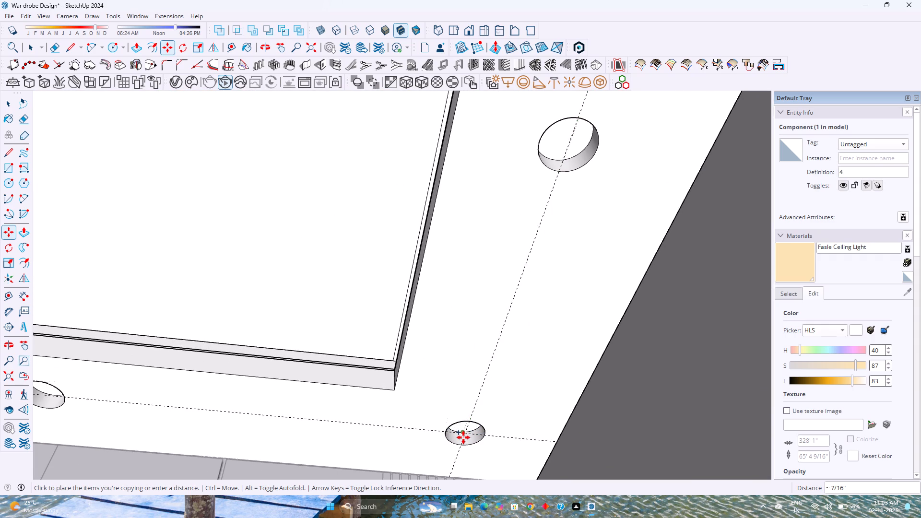
key(Left)
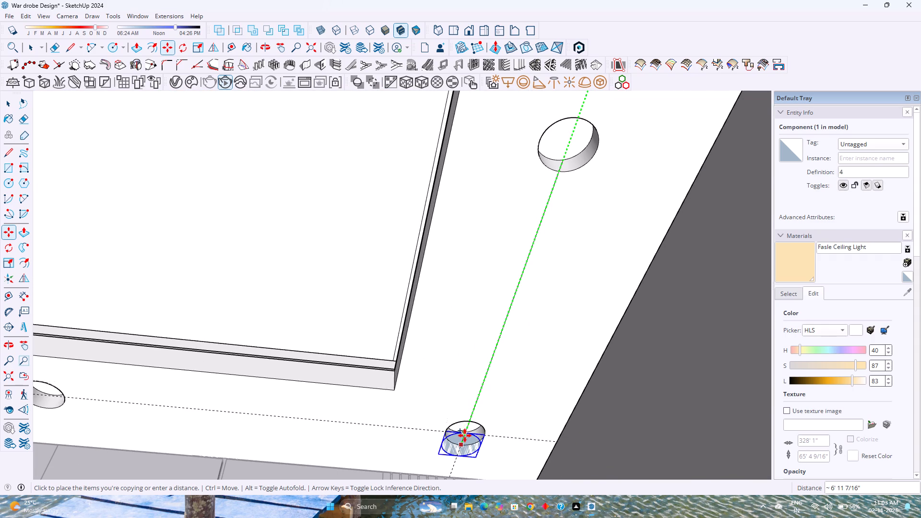
scroll(465, 436, up, 17)
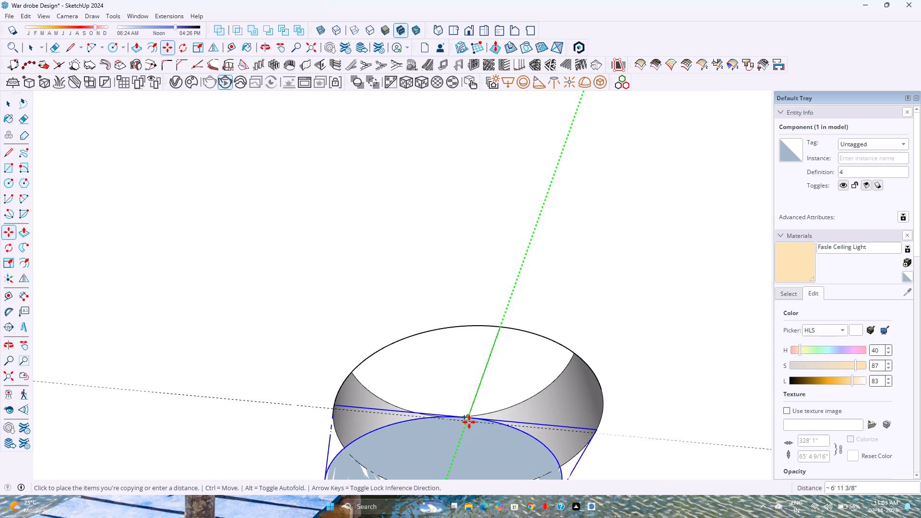
middle_drag(466, 422, 568, 340)
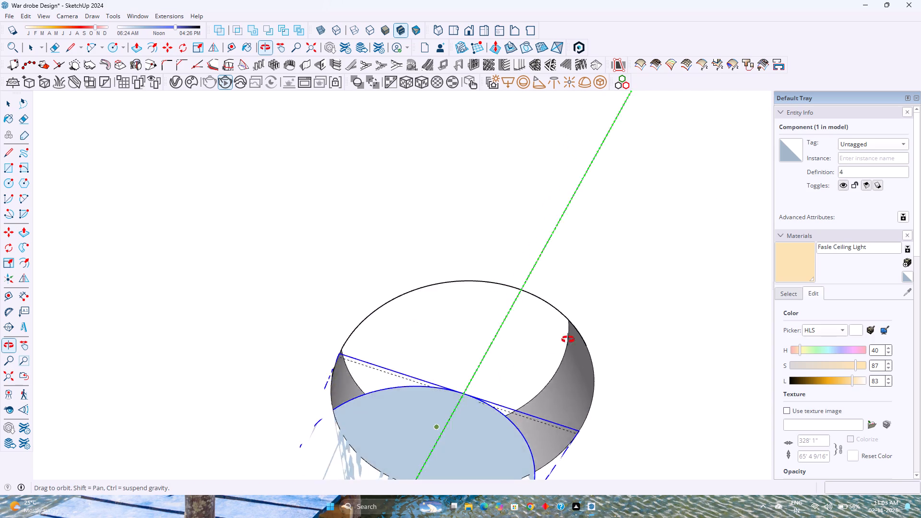
middle_drag(568, 340, 638, 325)
scroll(638, 325, up, 1)
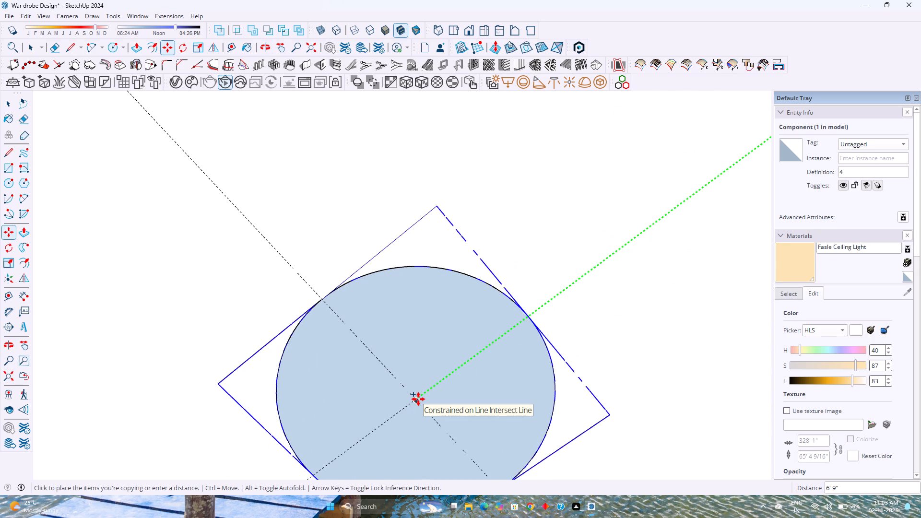
click(418, 399)
scroll(417, 384, down, 12)
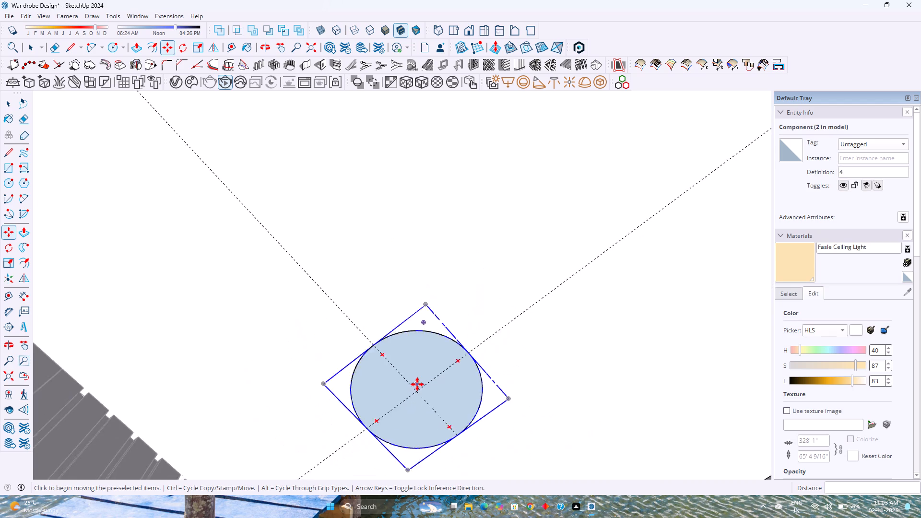
scroll(417, 384, down, 4)
text(/2)
key(Return)
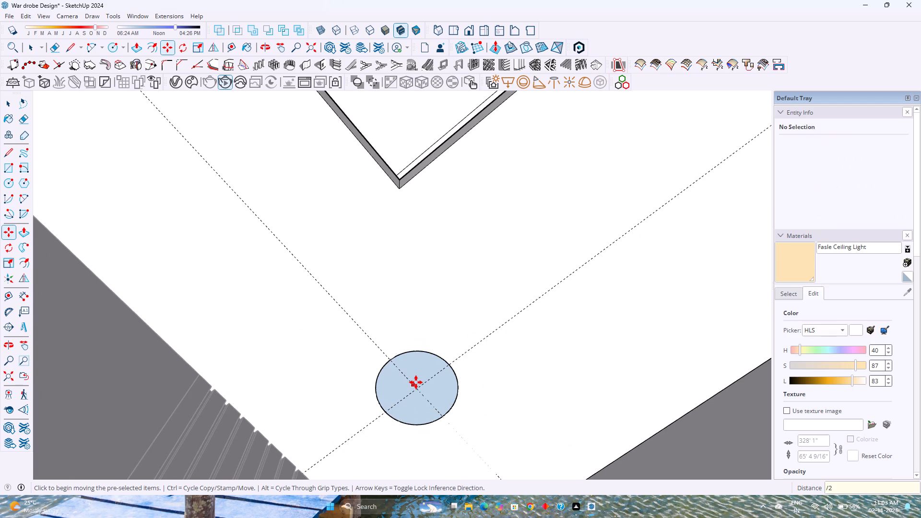
Copy the far corner disc 8' 6" to the far glass-cabinet-side corner recess, dividing by 2 to fill the middle recess.
scroll(411, 363, down, 15)
middle_drag(425, 353, 299, 390)
scroll(305, 387, down, 1)
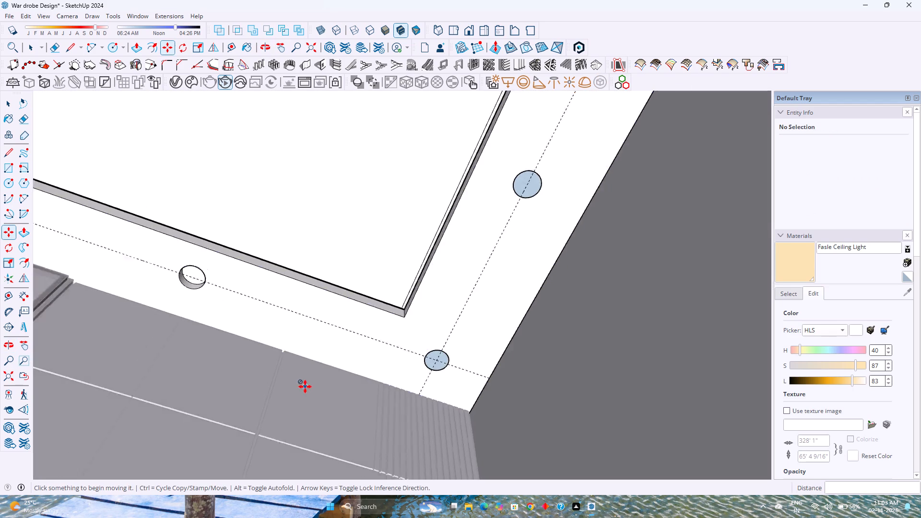
scroll(305, 387, down, 1)
click(13, 382)
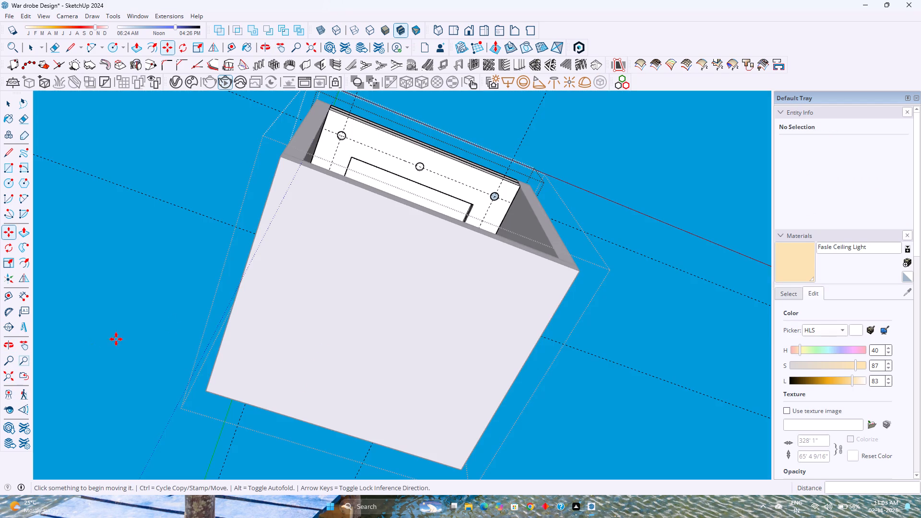
shift+middle_drag(381, 263, 343, 390)
scroll(462, 289, up, 8)
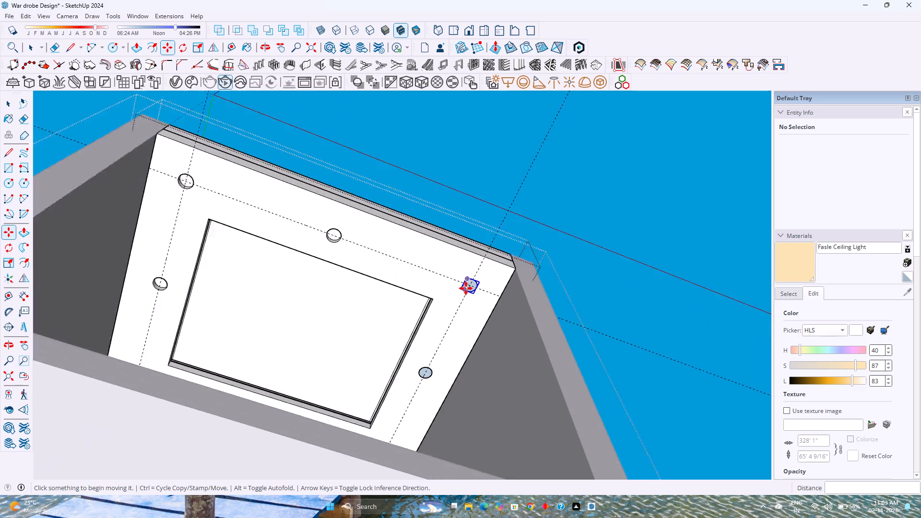
scroll(466, 288, up, 9)
click(472, 283)
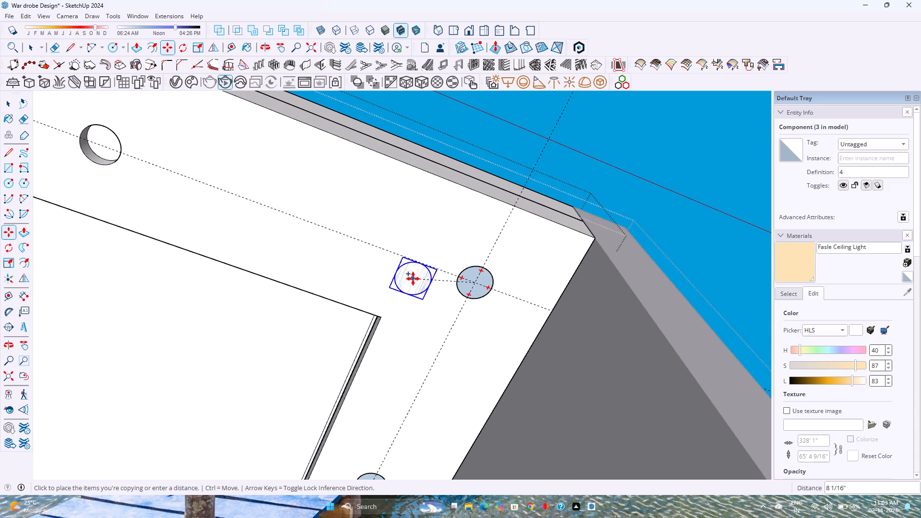
scroll(413, 279, down, 2)
shift+middle_drag(417, 284, 505, 360)
shift+scroll(505, 357, down, 9)
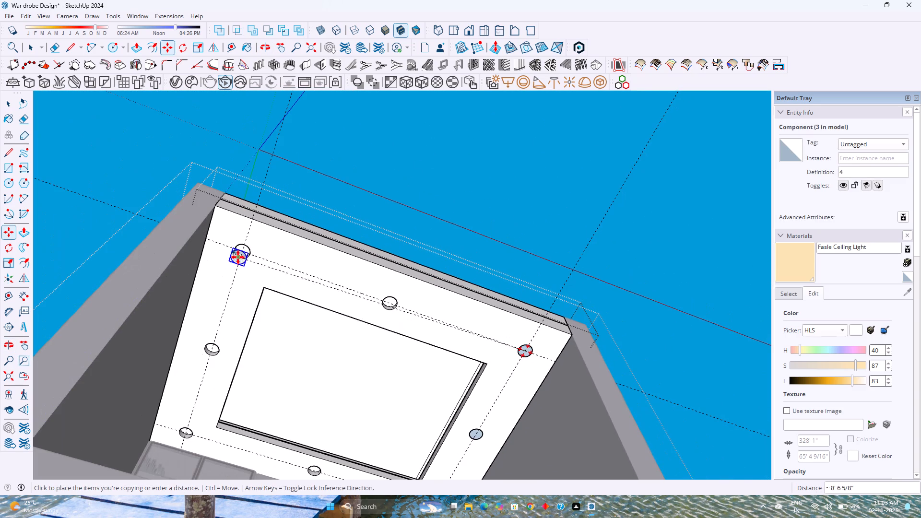
scroll(241, 253, up, 11)
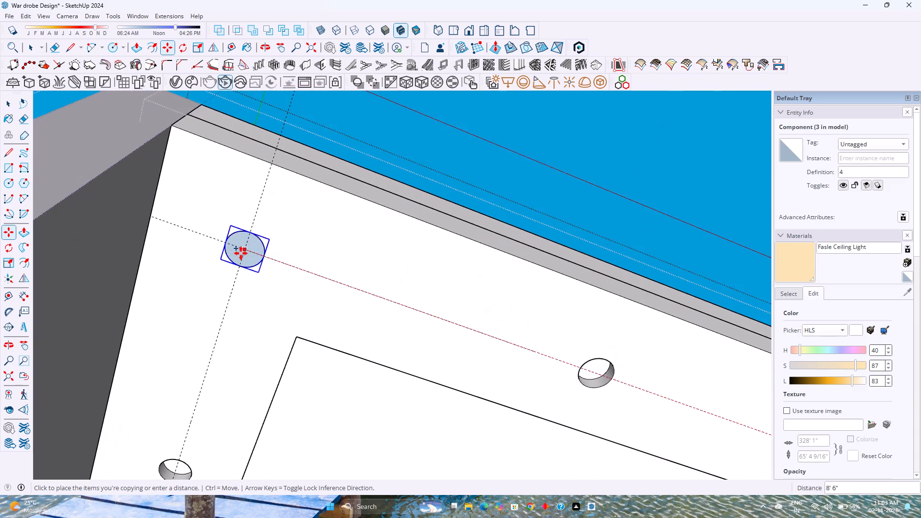
scroll(241, 253, up, 2)
click(244, 249)
scroll(253, 278, down, 8)
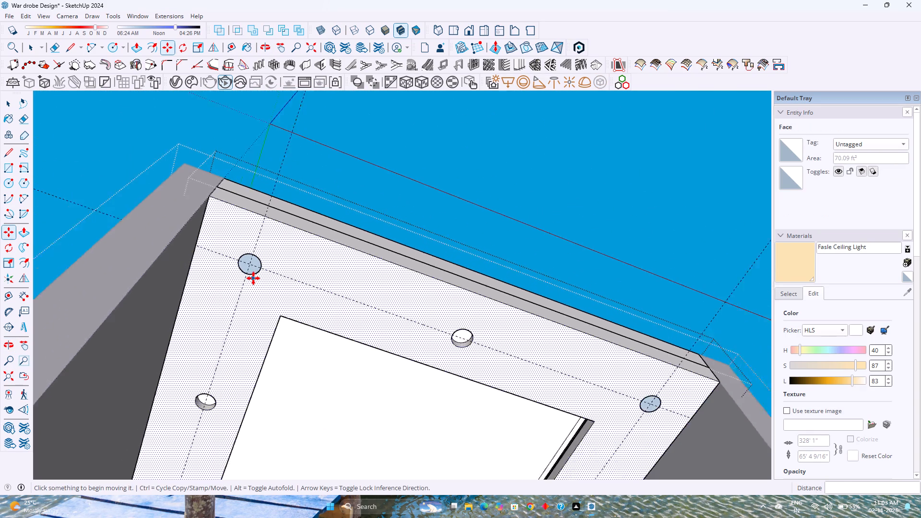
text(/2)
key(Return)
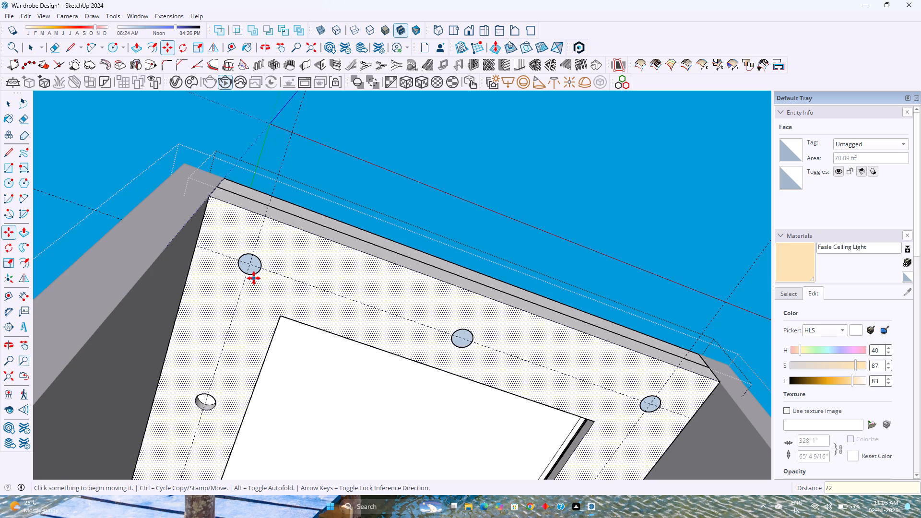
key(space)
Copy the far edge's middle disc 6' 9" to the middle recess on the wardrobe side of the ceiling.
scroll(243, 273, down, 4)
scroll(258, 317, down, 4)
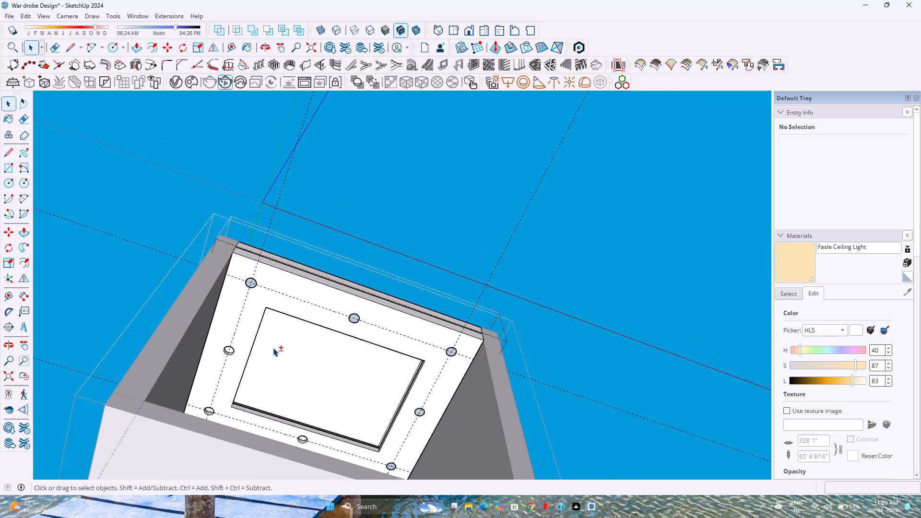
shift+middle_drag(271, 348, 290, 259)
shift+middle_click(290, 259)
shift+middle_drag(322, 245, 300, 316)
middle_click(300, 317)
scroll(353, 305, up, 4)
middle_drag(353, 306, 357, 308)
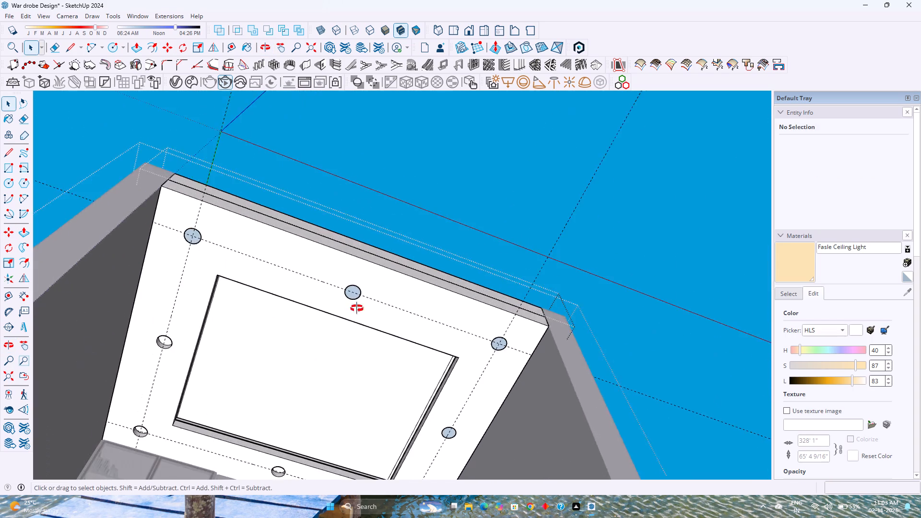
middle_drag(357, 308, 350, 341)
shift+middle_drag(346, 341, 358, 275)
middle_drag(355, 277, 356, 303)
scroll(359, 259, up, 2)
click(366, 244)
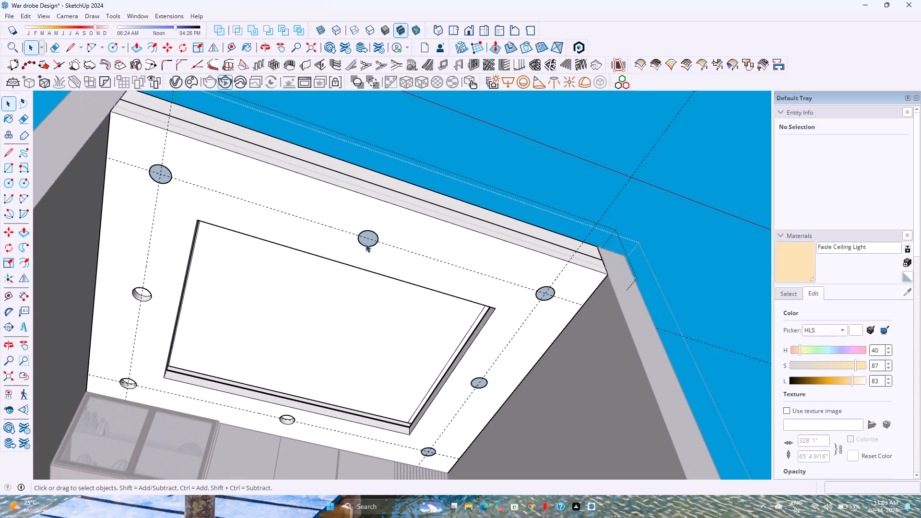
key(m)
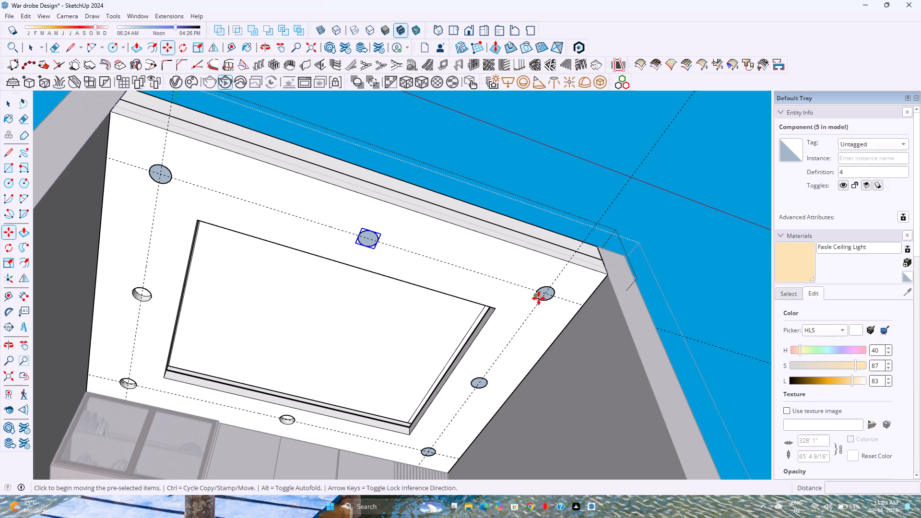
click(546, 296)
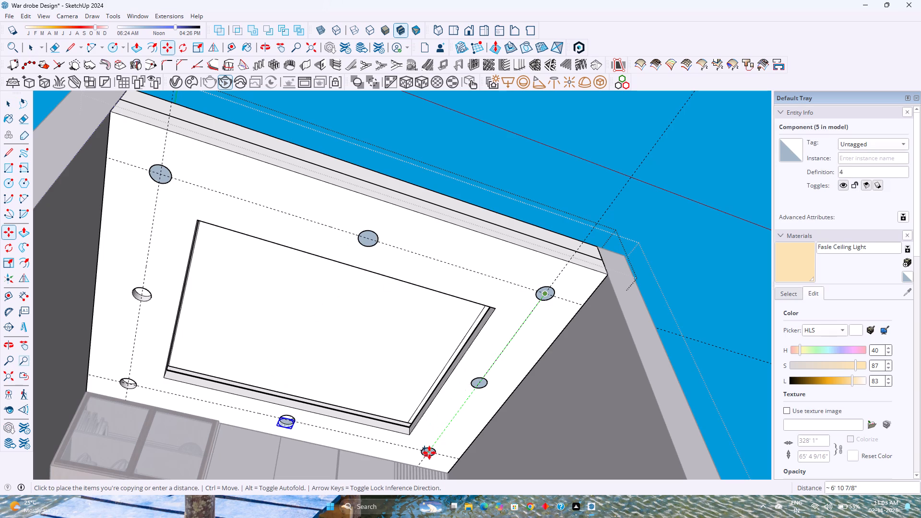
scroll(424, 459, up, 12)
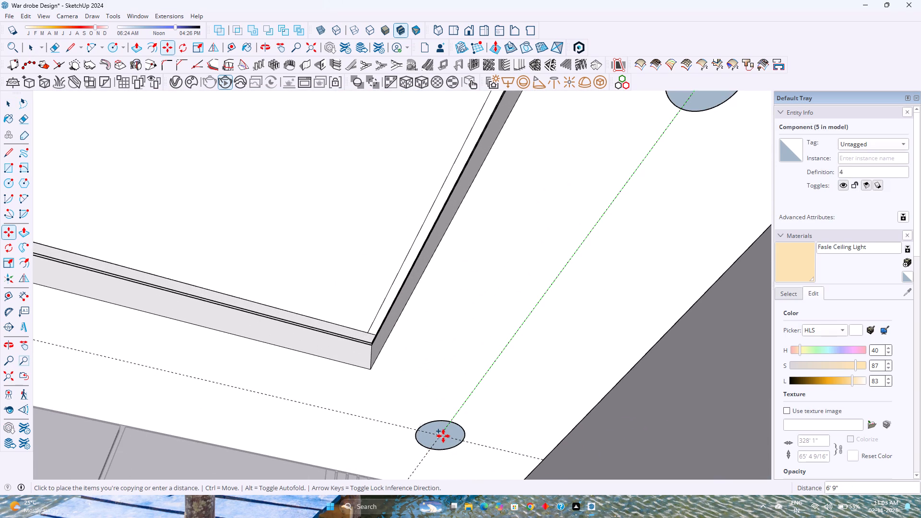
click(443, 436)
scroll(443, 436, down, 14)
key(space)
Copy the fluted-panel side's middle and wardrobe-side corner discs 8' 6" to the two matching recesses on the glass-cabinet side.
scroll(439, 436, up, 2)
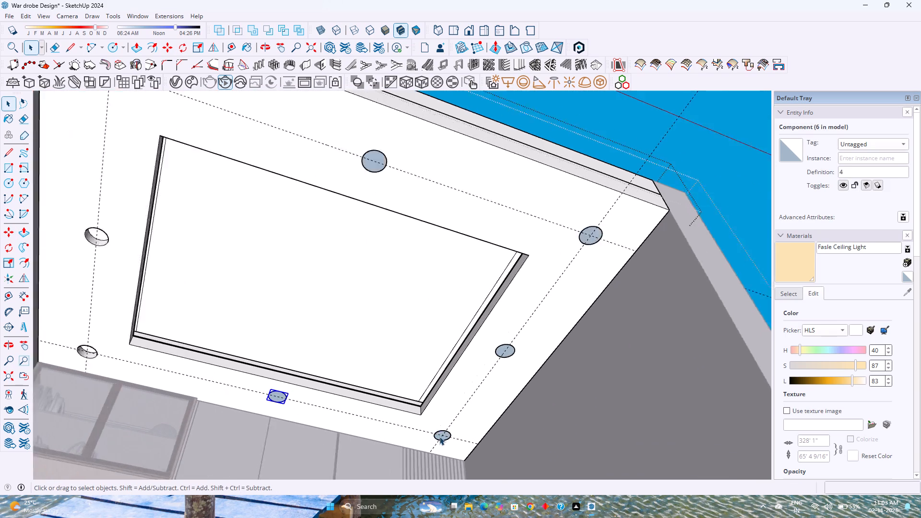
scroll(439, 436, up, 2)
click(443, 439)
scroll(447, 439, up, 5)
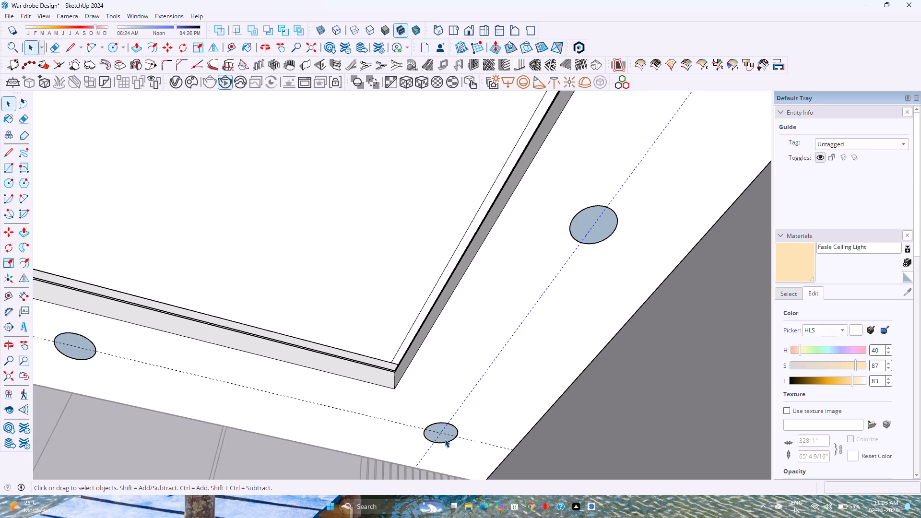
click(445, 439)
ctrl+click(598, 234)
scroll(521, 305, down, 5)
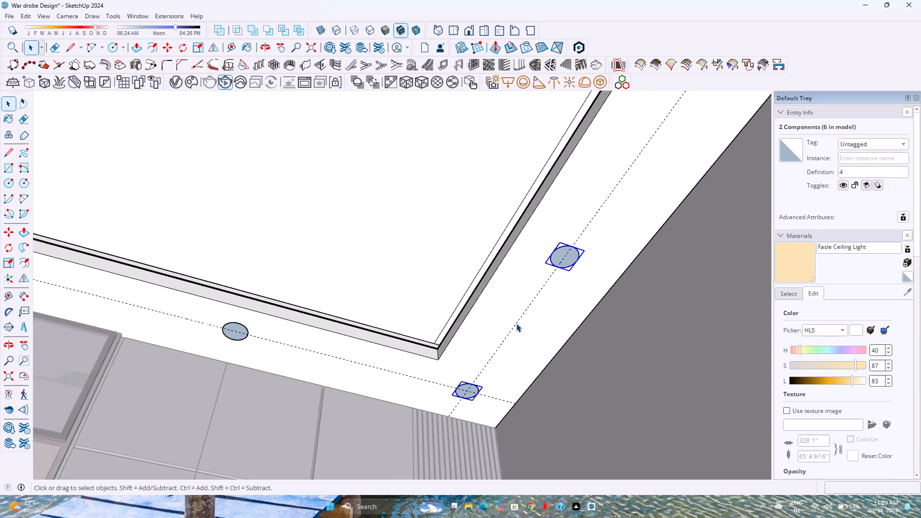
scroll(516, 323, down, 5)
key(m)
scroll(514, 325, down, 4)
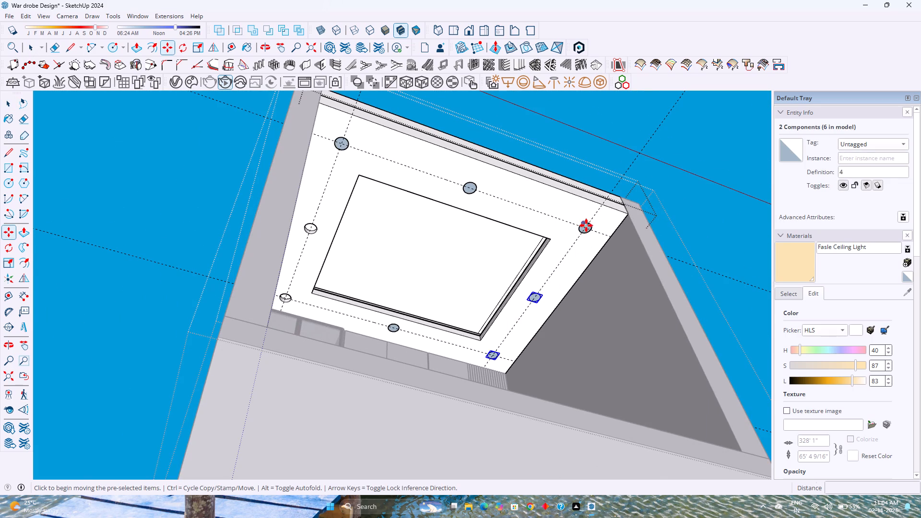
click(586, 229)
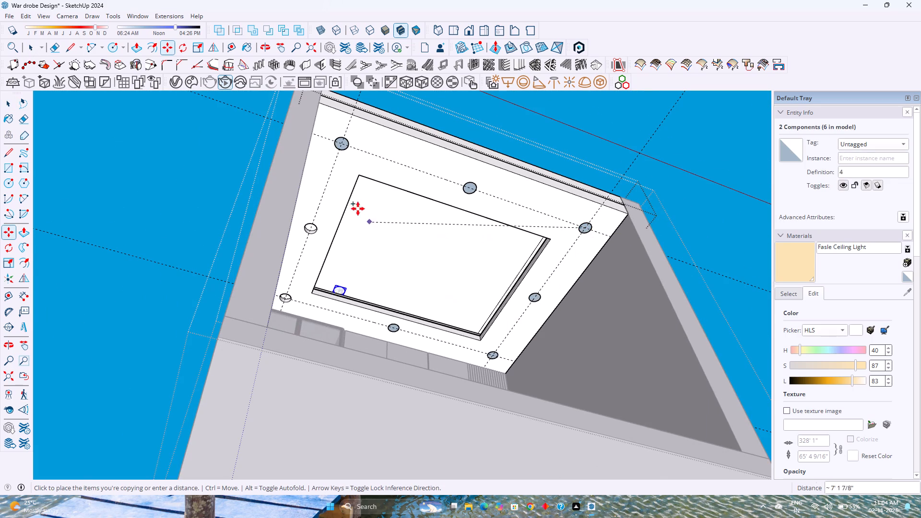
click(342, 144)
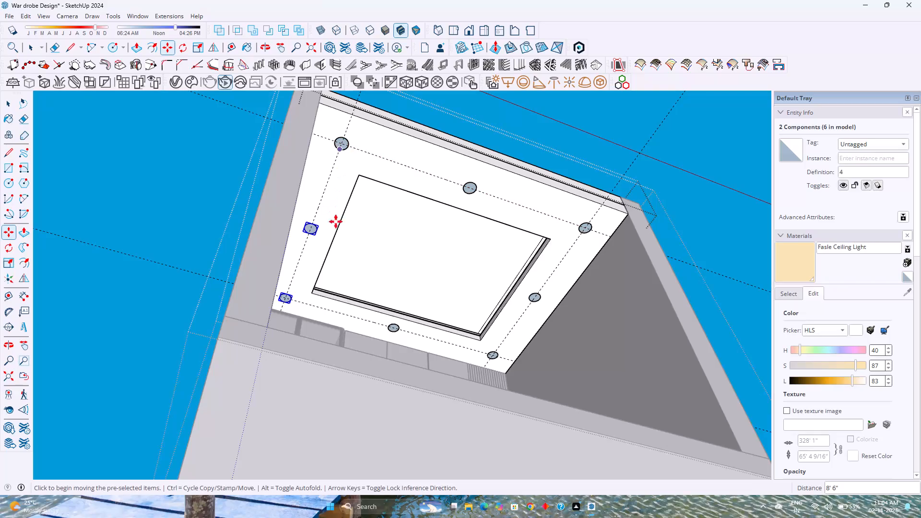
key(space)
key(Escape)
Open the far fluted-panel-side corner disc component for editing and select its face with all its edges.
middle_drag(425, 238, 377, 289)
middle_click(377, 289)
middle_click(377, 289)
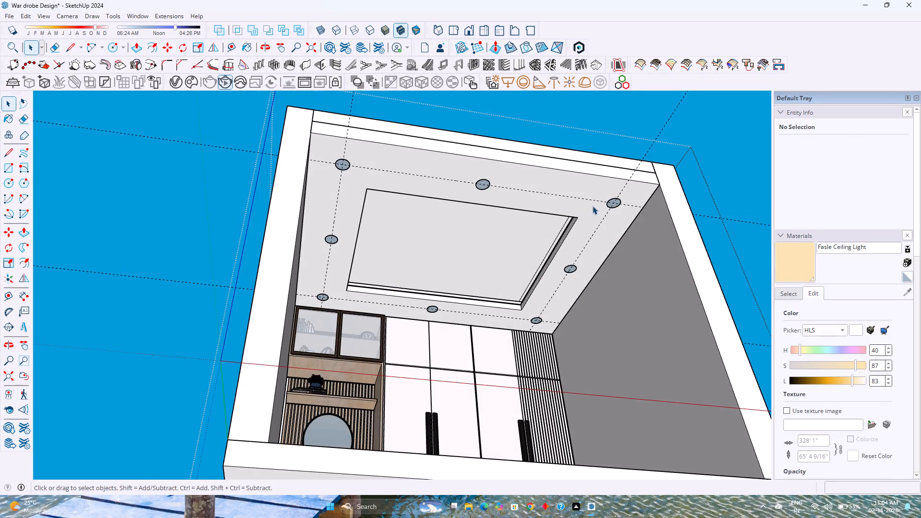
scroll(592, 206, up, 11)
double_click(627, 203)
scroll(627, 203, up, 4)
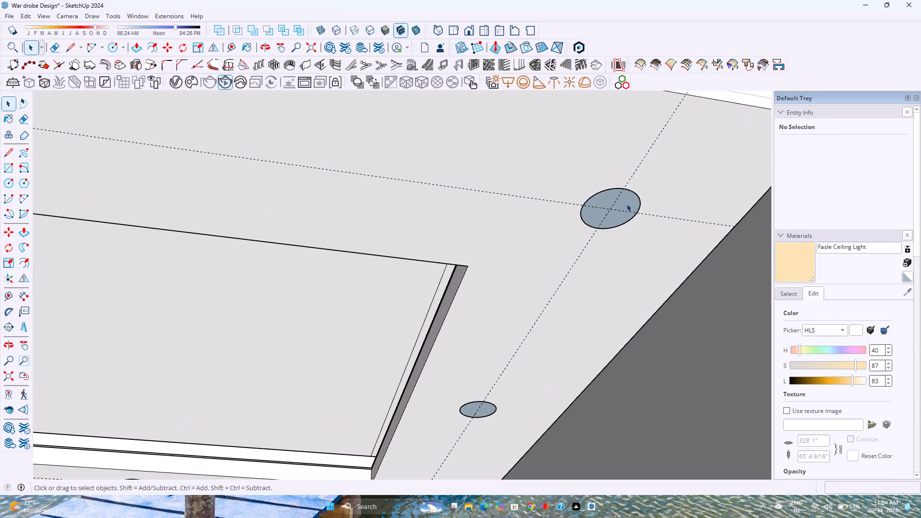
click(626, 203)
double_click(626, 203)
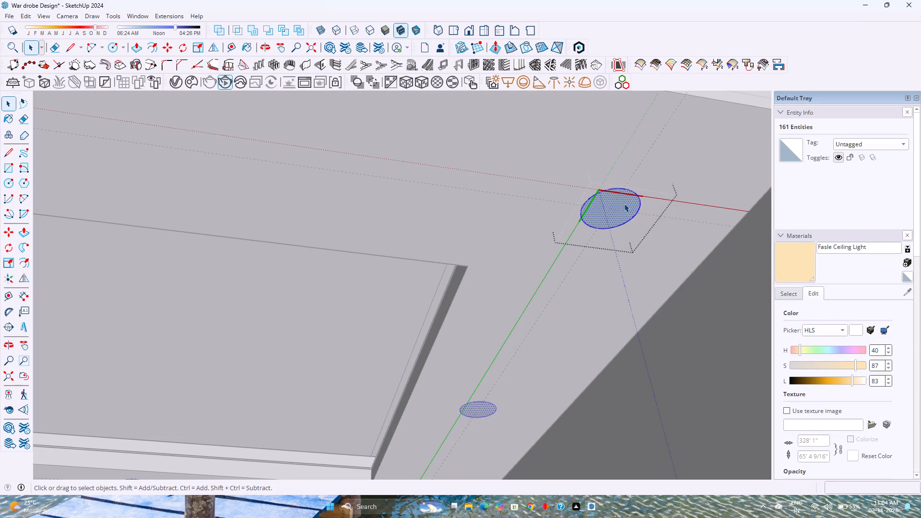
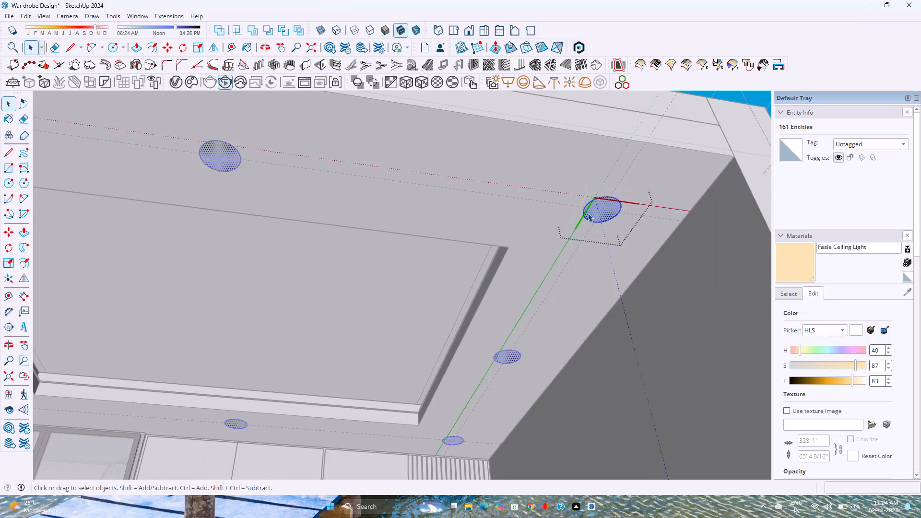
Extrude the corner disc's face 1.5" downward from the ceiling.
key(p)
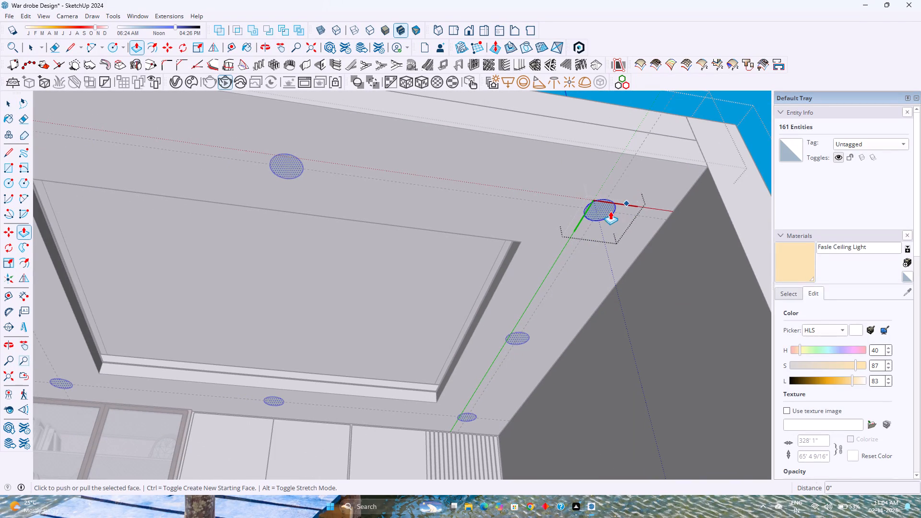
click(605, 212)
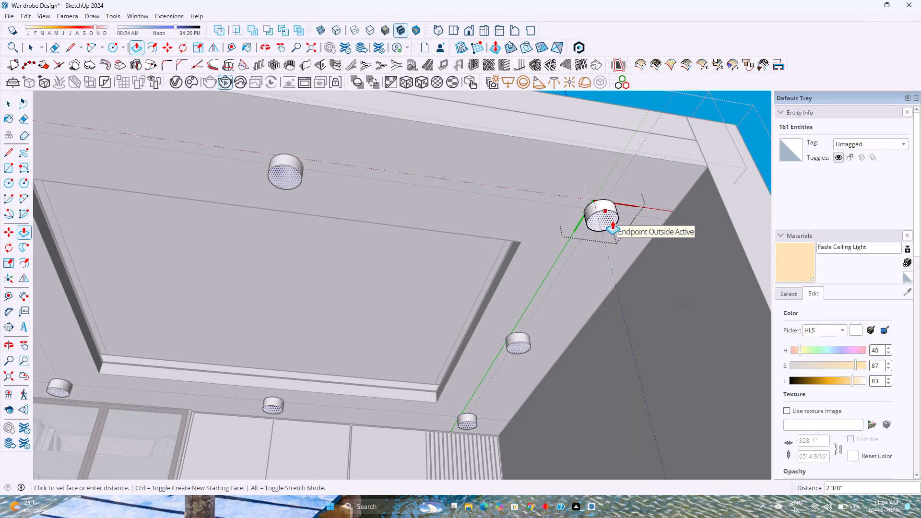
text(1.5)
key(Return)
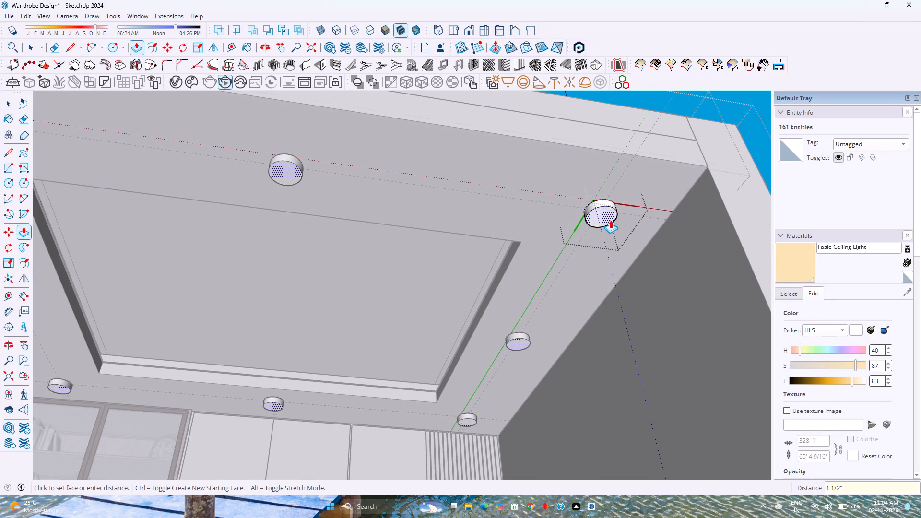
key(space)
Offset the disc's bottom face inward about 1/8", and offset the resulting inner circle inward about 3/4".
scroll(604, 201, up, 12)
middle_drag(604, 216, 548, 178)
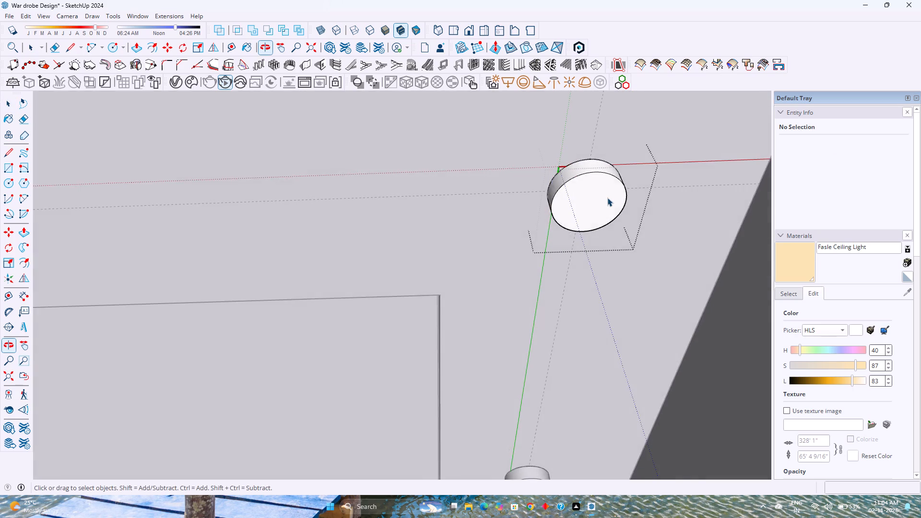
scroll(607, 198, up, 7)
shift+middle_drag(607, 198, 508, 283)
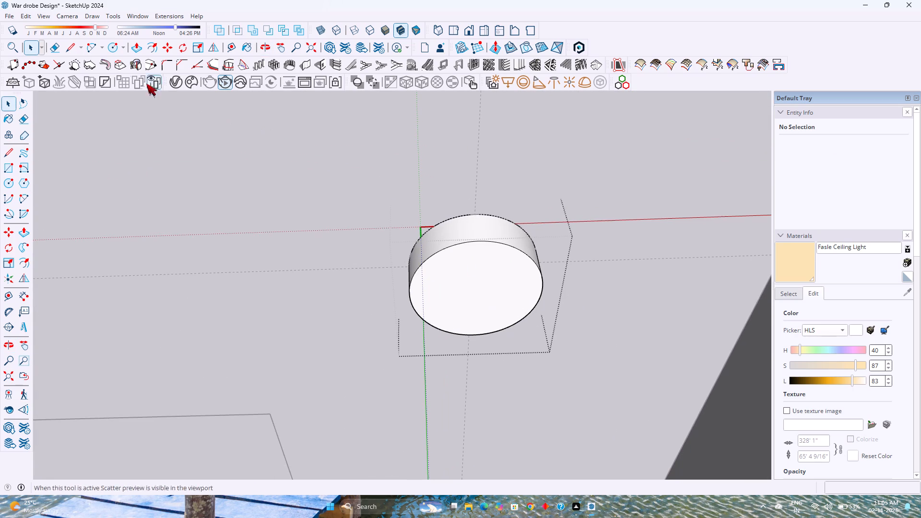
click(154, 45)
click(487, 245)
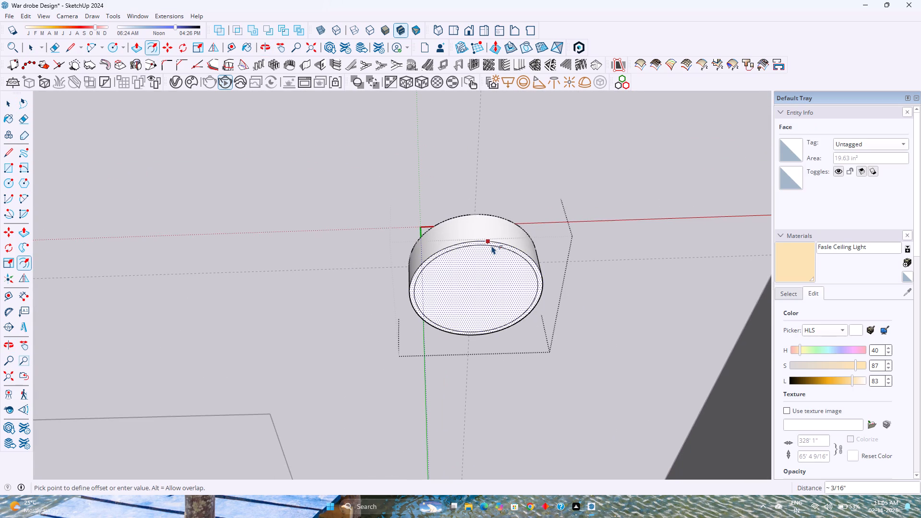
scroll(492, 246, up, 12)
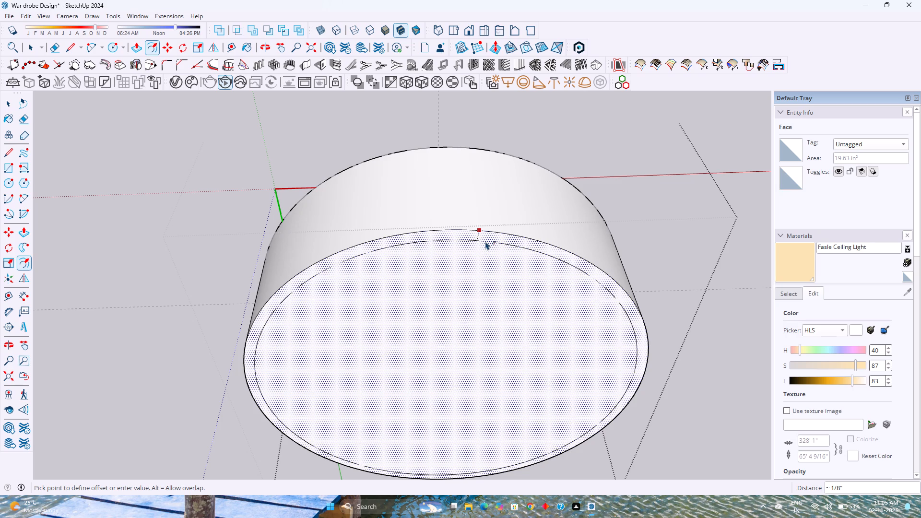
click(485, 241)
click(440, 259)
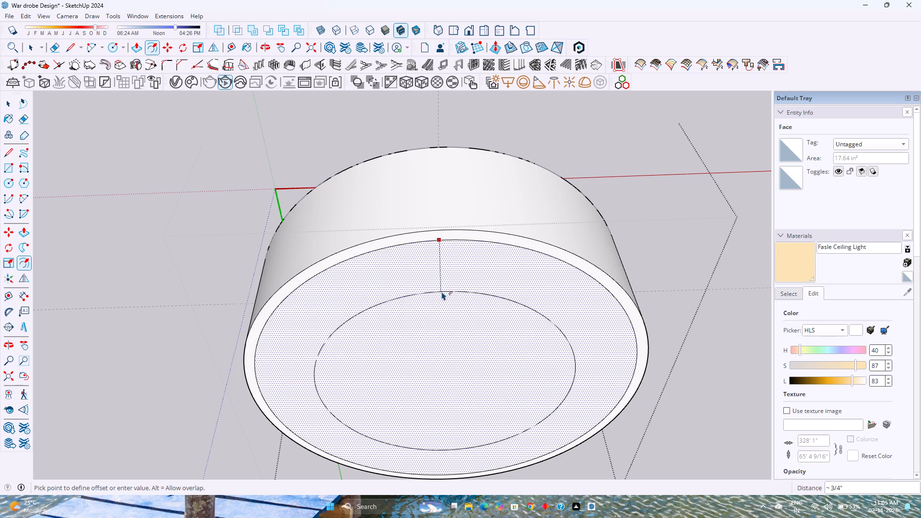
click(445, 293)
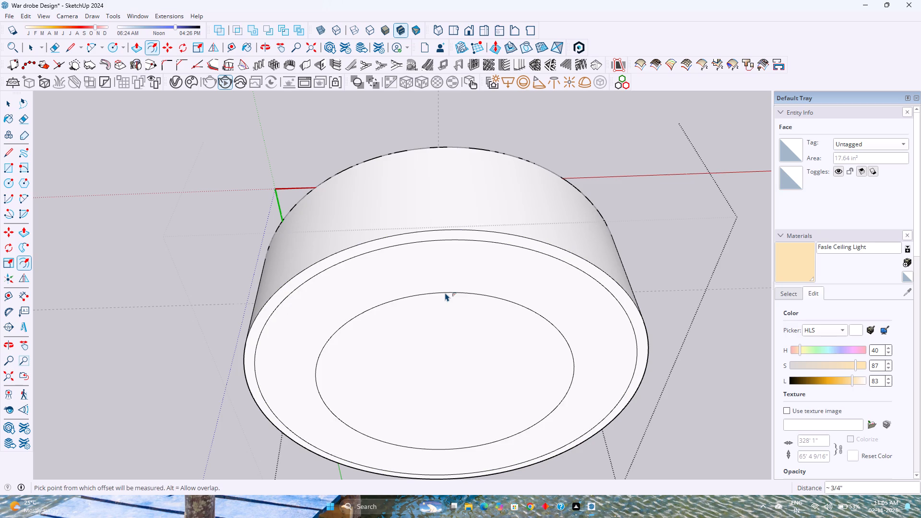
Recess the ring between the two offset circles 1/16" and sink the central face slightly deeper than the ring.
scroll(459, 291, up, 2)
middle_drag(458, 287, 378, 270)
key(p)
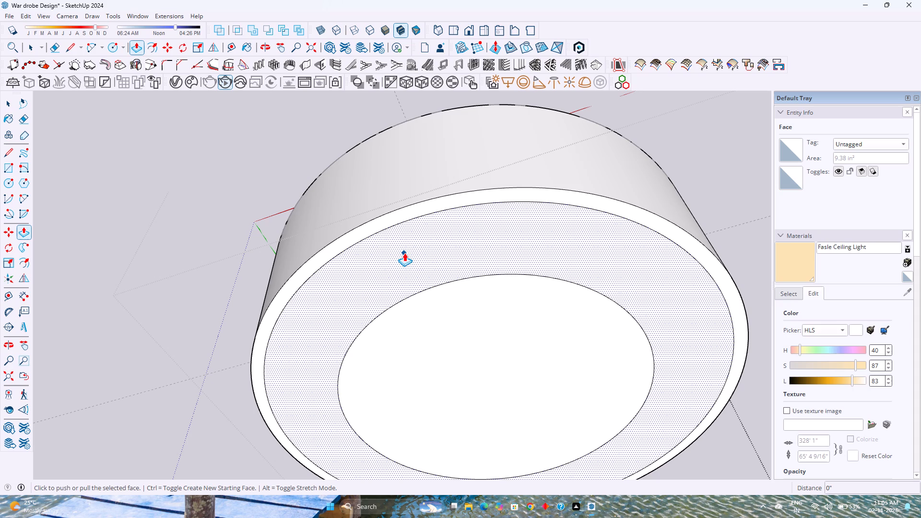
click(409, 255)
click(412, 249)
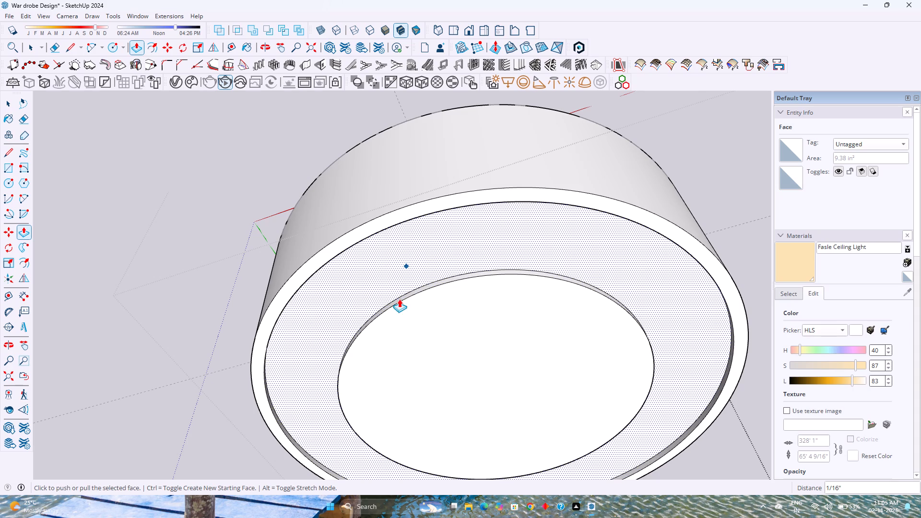
key(Escape)
double_click(437, 364)
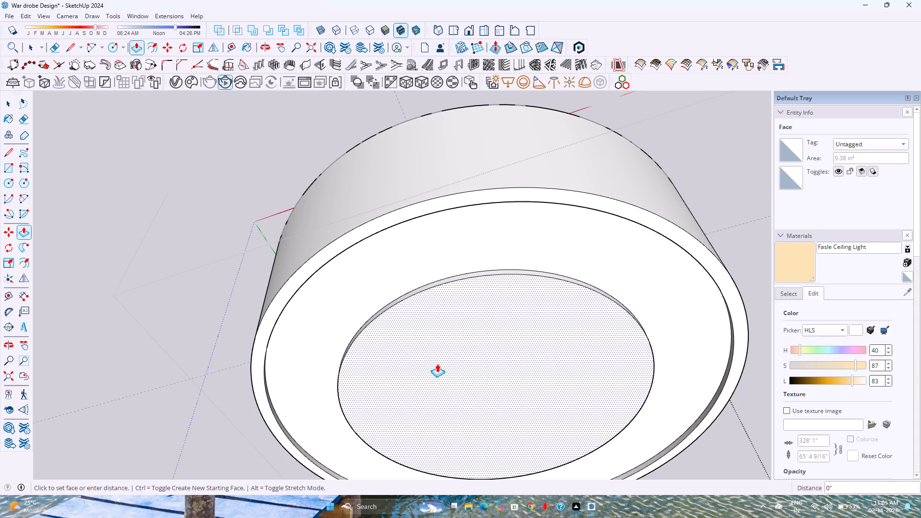
double_click(439, 359)
key(space)
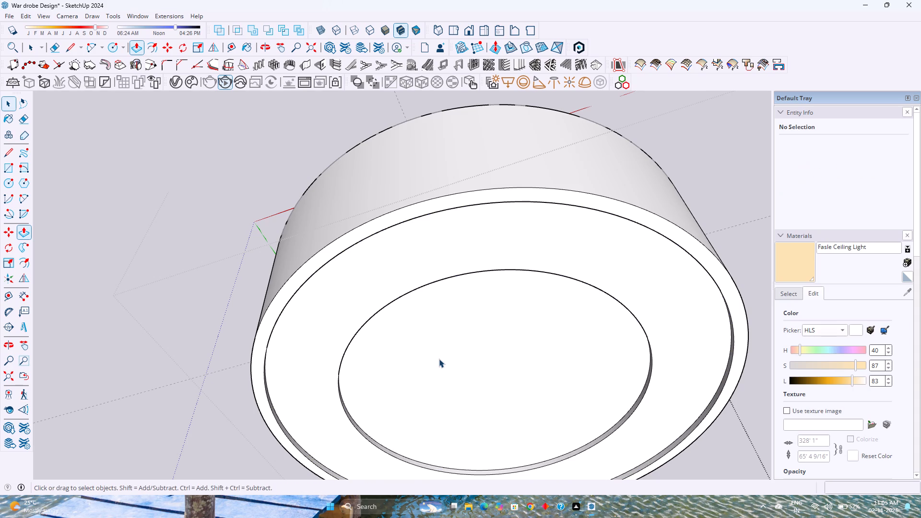
Place a V-Ray Spot Light at the centre of the disc's recessed inner face and close the component.
scroll(439, 359, down, 4)
shift+middle_drag(442, 364, 424, 299)
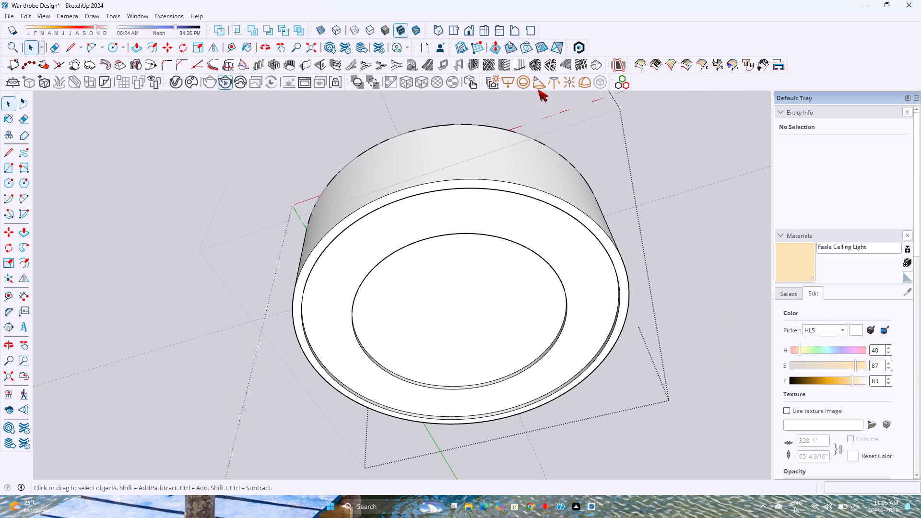
click(538, 85)
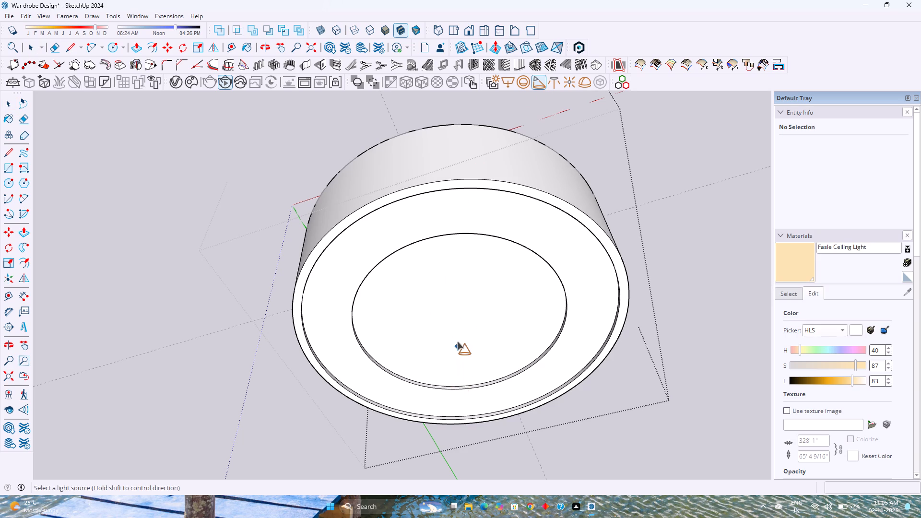
click(461, 319)
scroll(460, 319, down, 9)
key(space)
key(Escape)
Select all instances of the spotlight component and move them about 1 1/4" up the blue axis into the ceiling.
scroll(460, 319, down, 3)
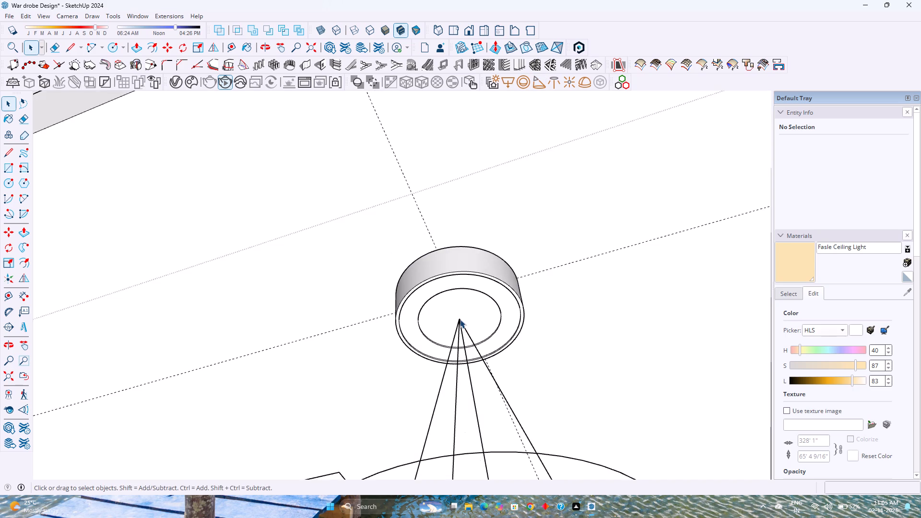
scroll(460, 319, down, 2)
middle_drag(460, 319, 535, 413)
click(473, 310)
scroll(473, 310, down, 1)
middle_drag(473, 310, 502, 352)
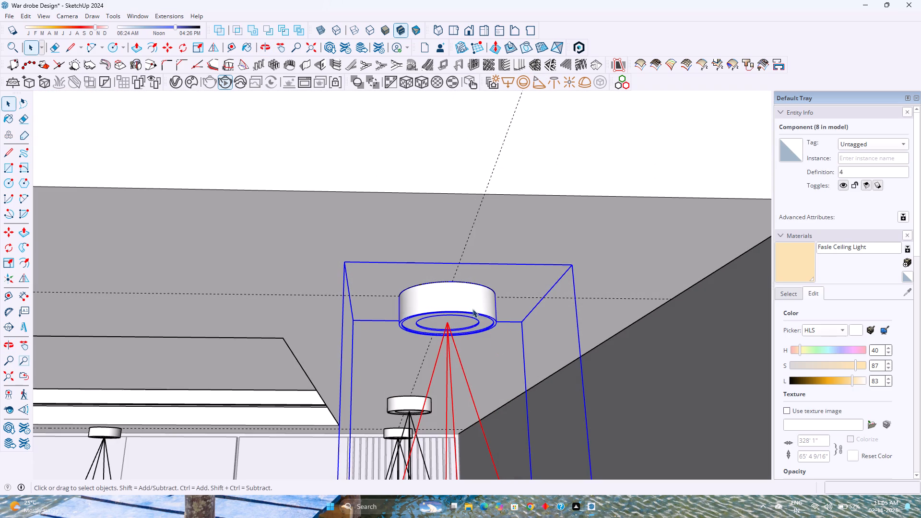
right_click(472, 303)
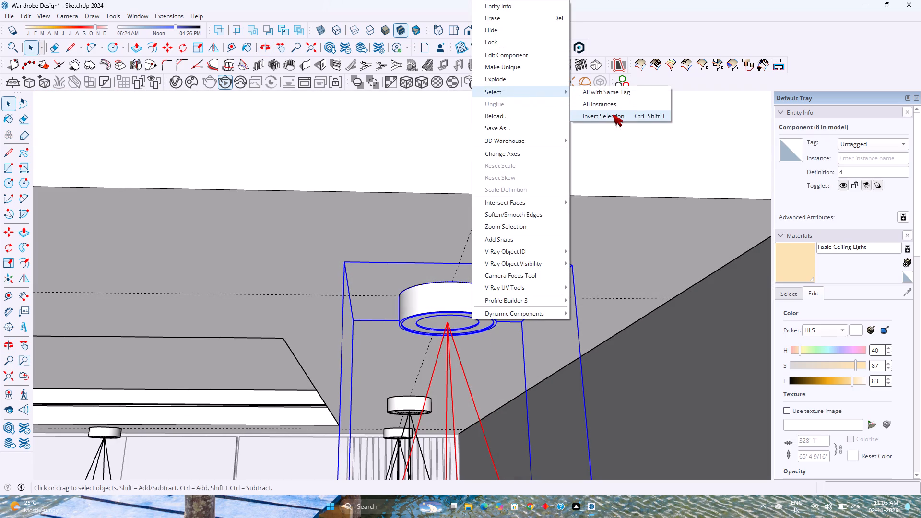
click(600, 105)
key(m)
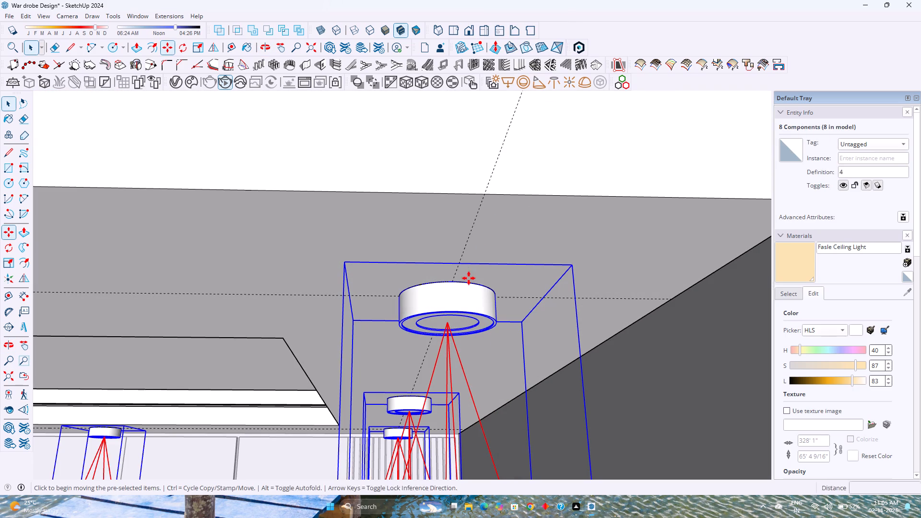
click(344, 261)
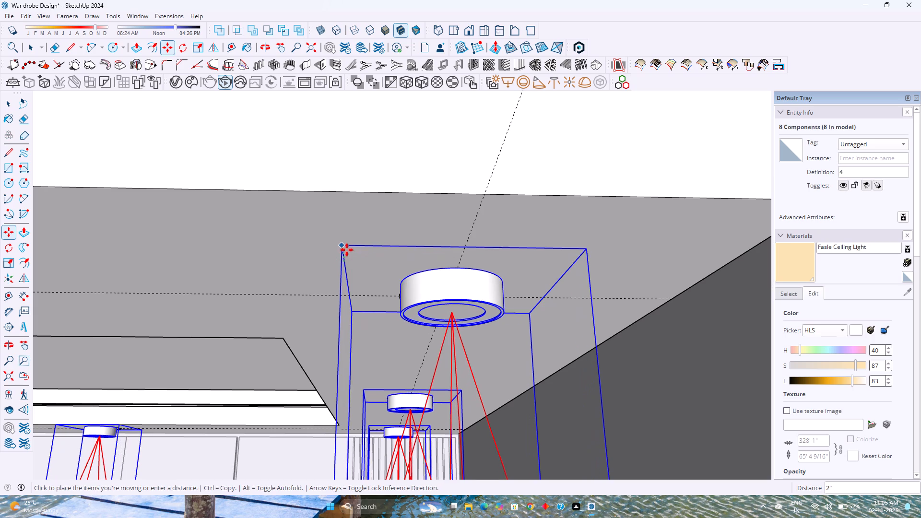
key(Up)
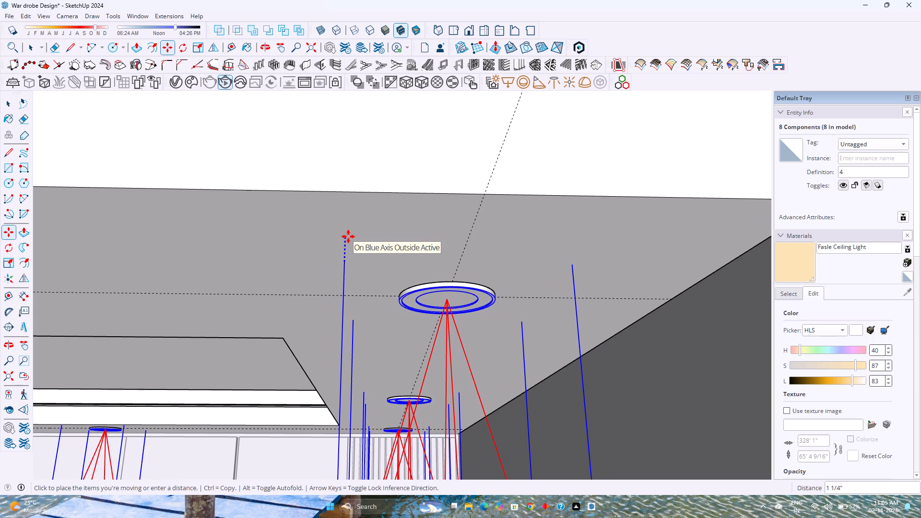
click(348, 236)
key(space)
Close the open group and delete all guides from the model.
scroll(372, 298, down, 4)
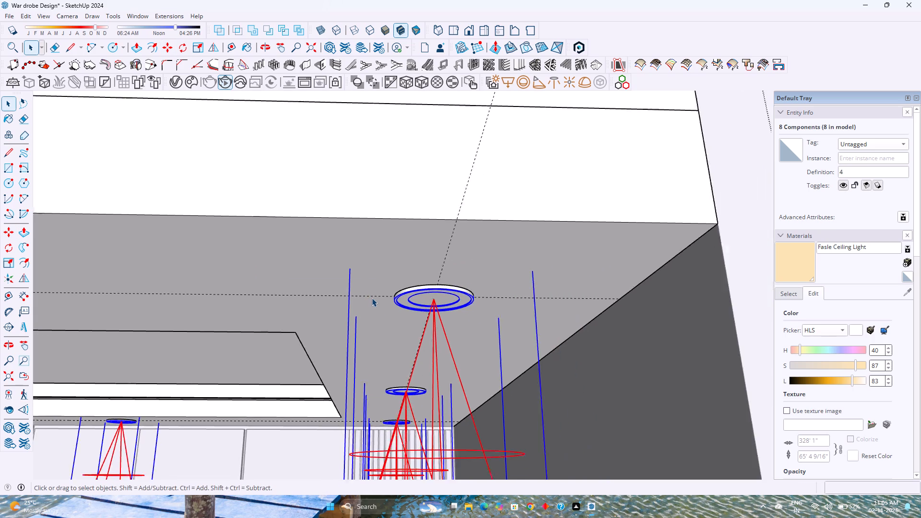
scroll(372, 298, down, 2)
key(Escape)
scroll(372, 298, down, 7)
middle_drag(357, 304, 425, 289)
scroll(426, 288, down, 4)
shift+middle_drag(332, 312, 592, 292)
click(26, 16)
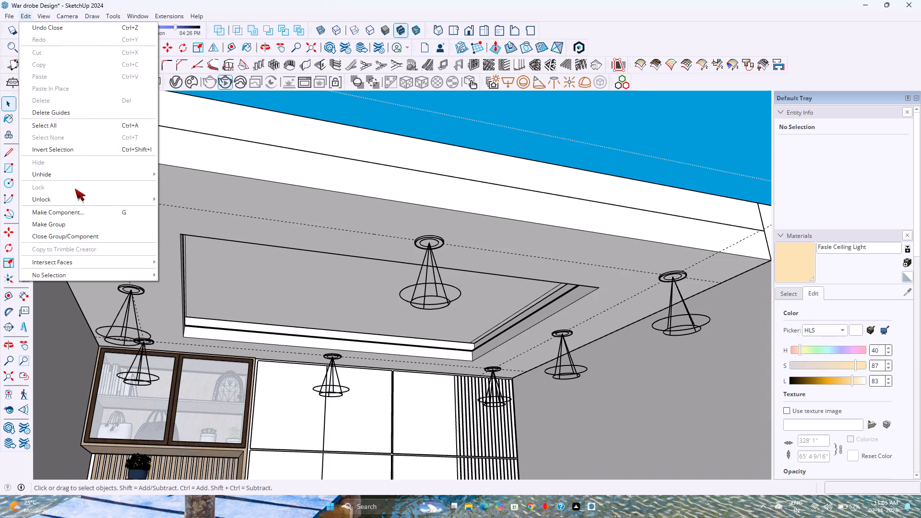
click(59, 112)
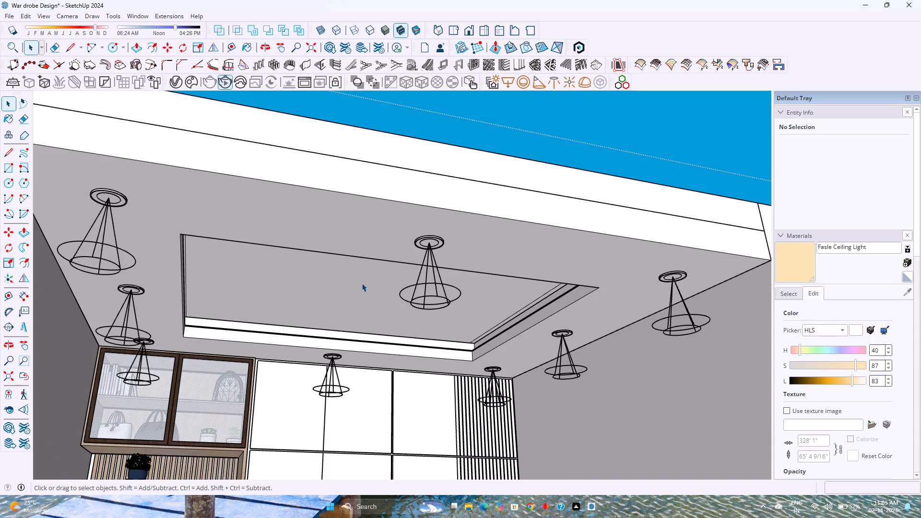
In the V-Ray Asset Editor, set the Spot Light's units to Radiant power (W), penumbra falloff to Smooth Cubic and decay to Inverse Square.
scroll(362, 283, down, 3)
scroll(389, 311, down, 5)
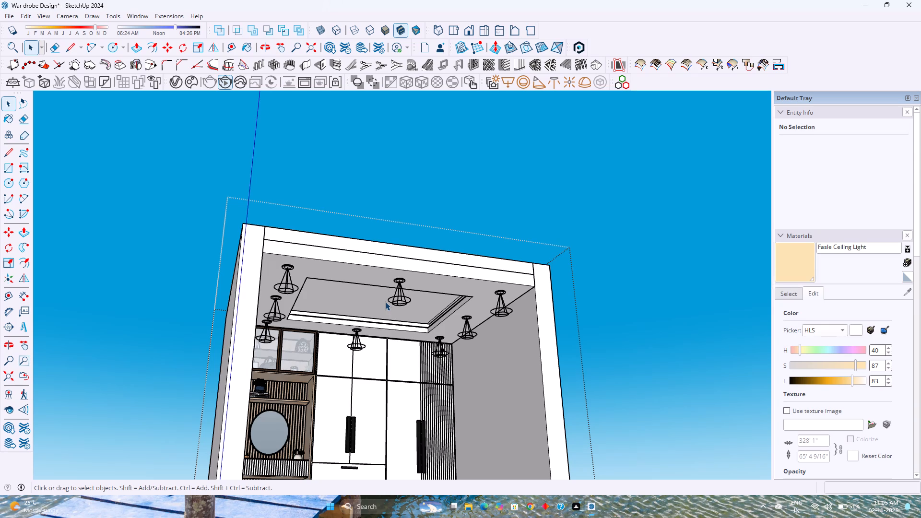
scroll(385, 251, down, 2)
click(170, 79)
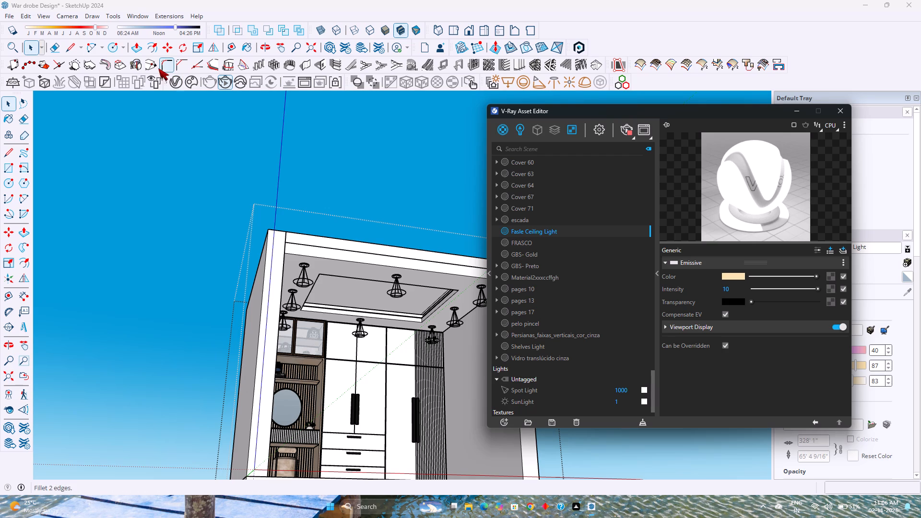
double_click(744, 289)
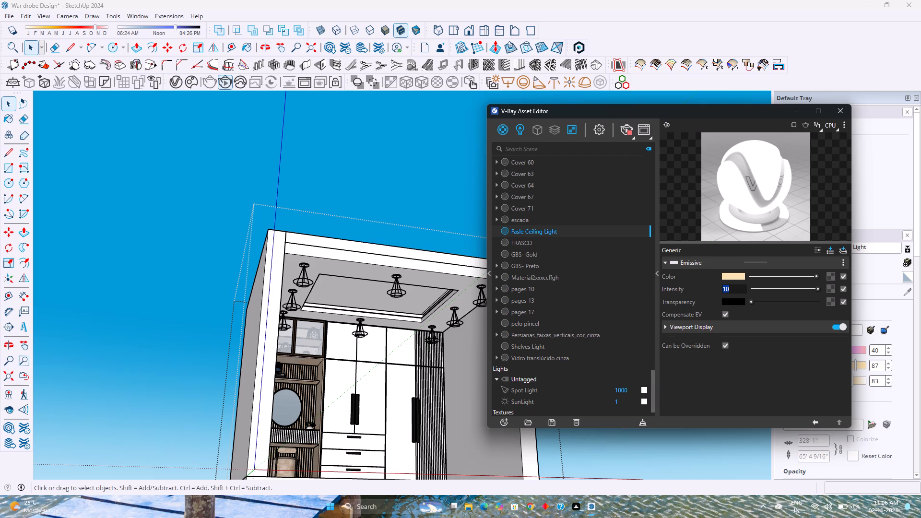
click(518, 128)
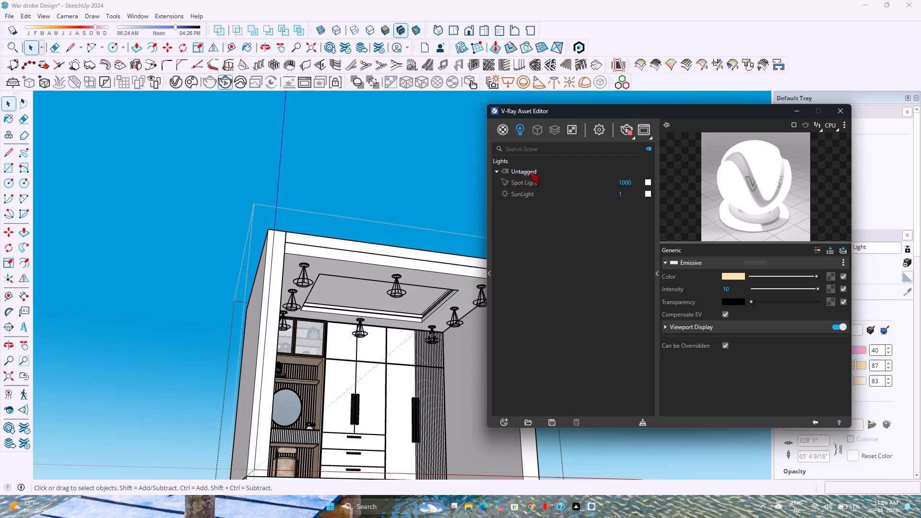
click(533, 183)
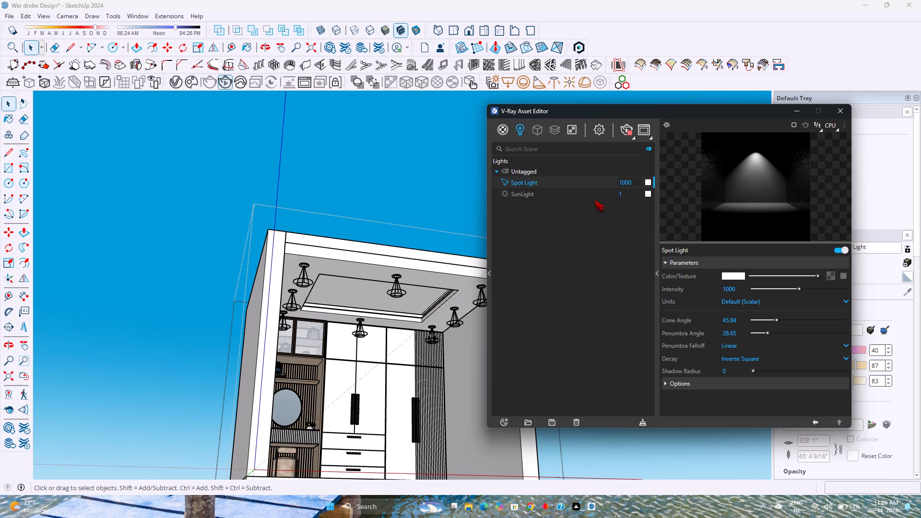
click(732, 302)
click(732, 353)
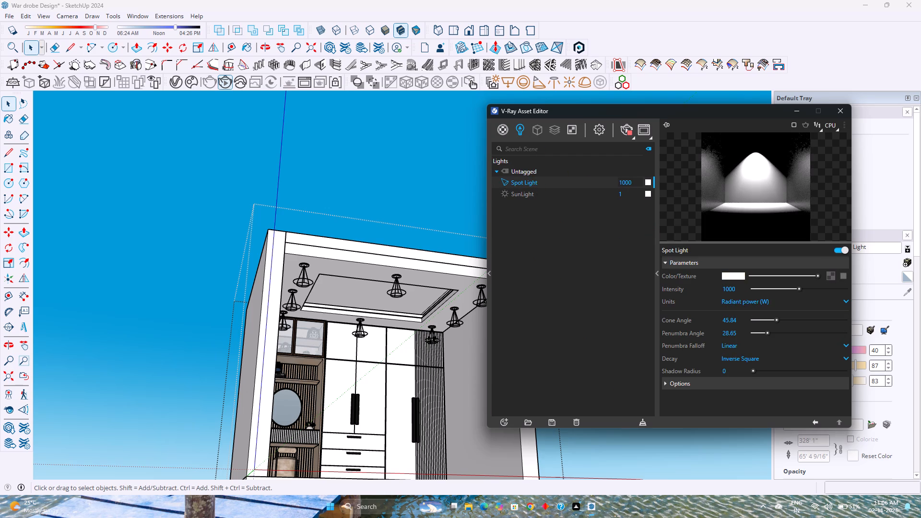
click(743, 302)
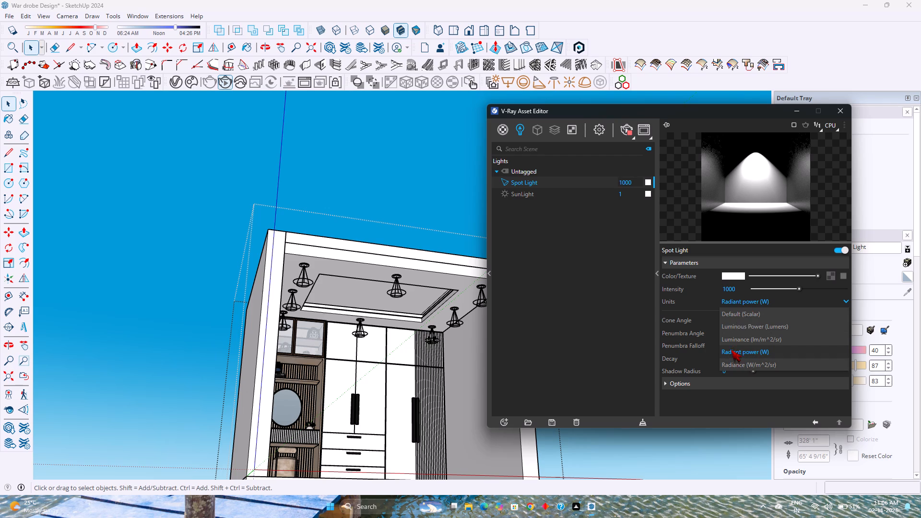
click(731, 350)
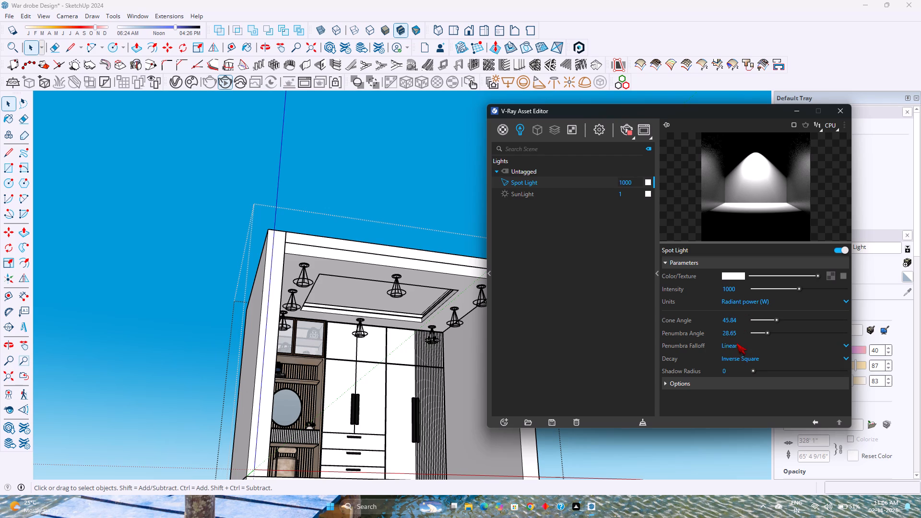
click(736, 343)
click(741, 367)
click(743, 358)
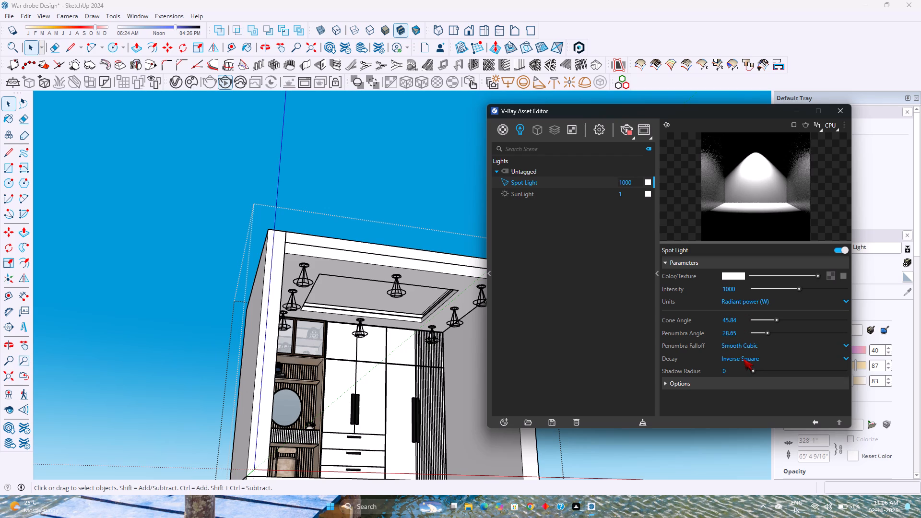
click(744, 409)
click(744, 357)
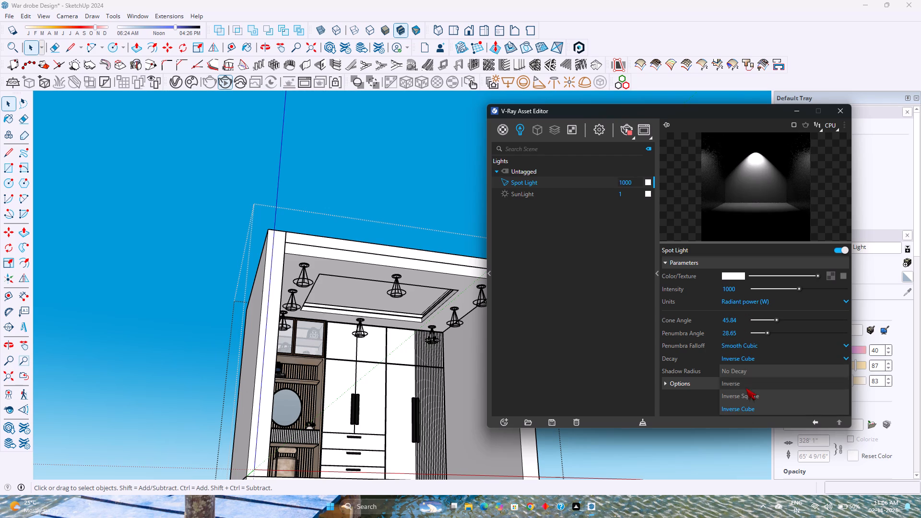
click(746, 399)
middle_drag(733, 359, 740, 393)
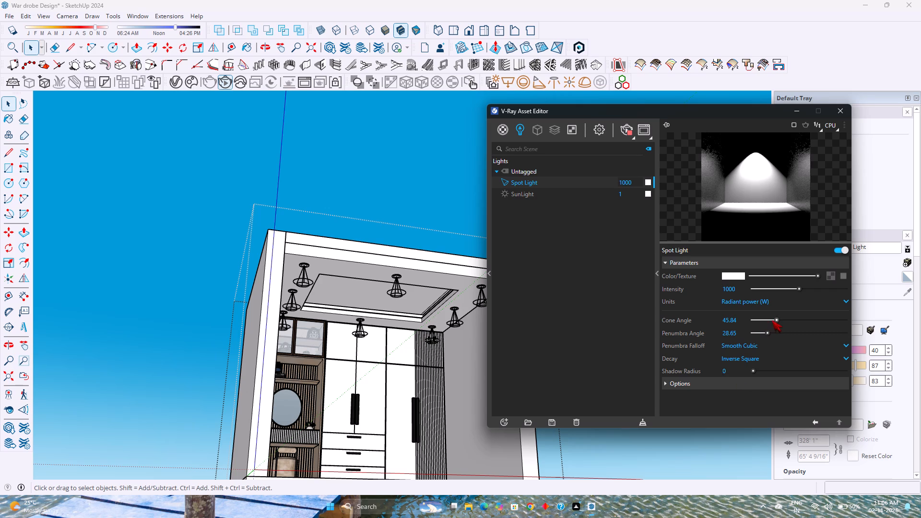
Adjust the Spot Light's cone angle, trying 45 and settling on 60.
drag(776, 318, 795, 318)
click(780, 319)
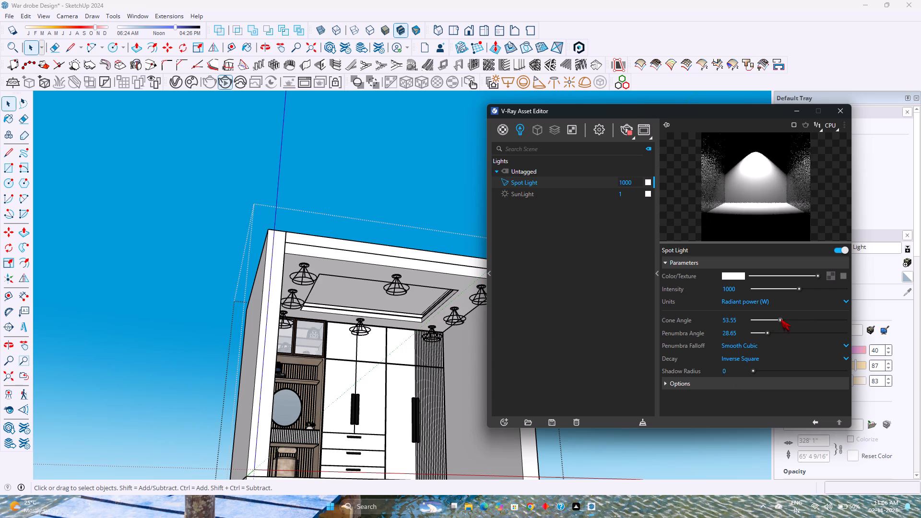
double_click(740, 320)
text(45)
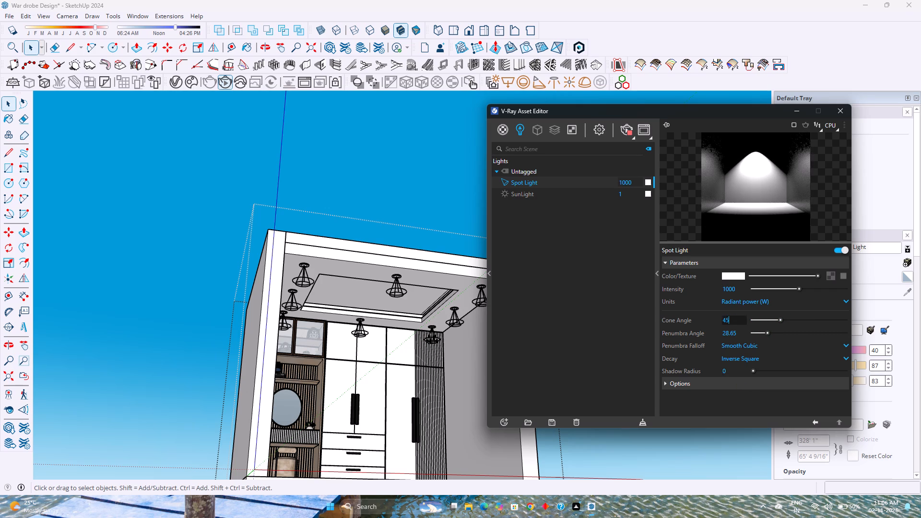
key(Return)
double_click(740, 320)
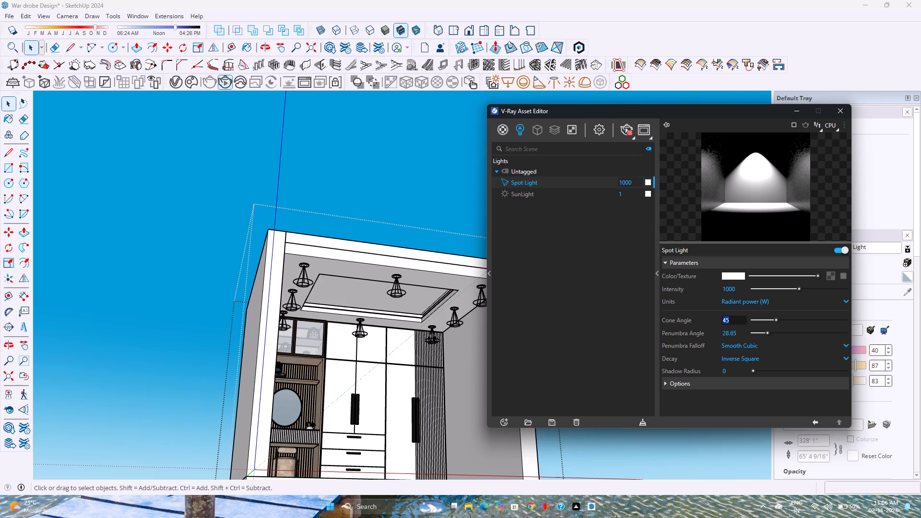
text(60)
key(Return)
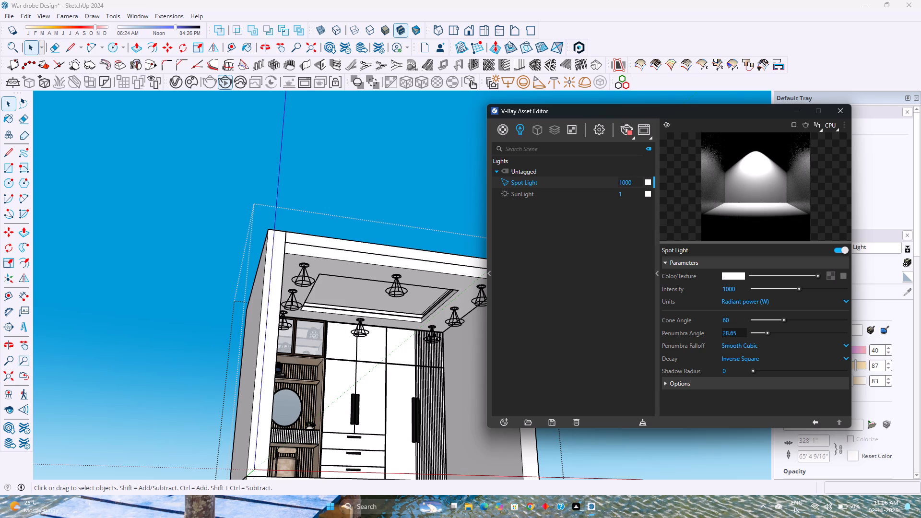
Adjust the Spot Light's penumbra angle, trying 90 and settling on 80, and close the V-Ray Asset Editor.
double_click(737, 330)
text(90)
key(Return)
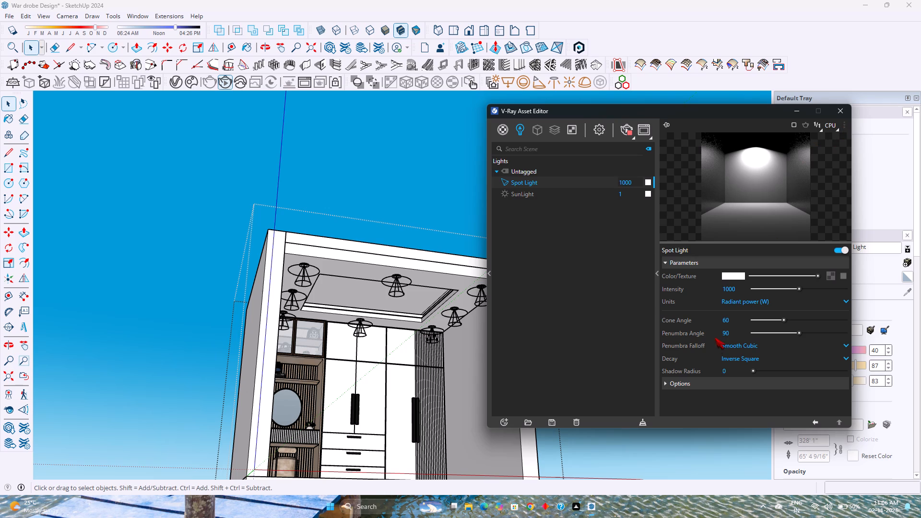
double_click(736, 332)
text(80)
key(Return)
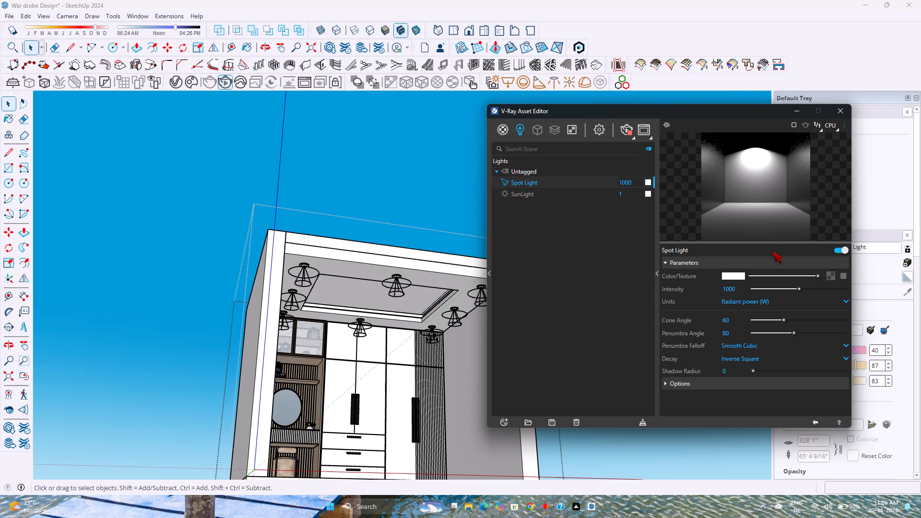
click(839, 113)
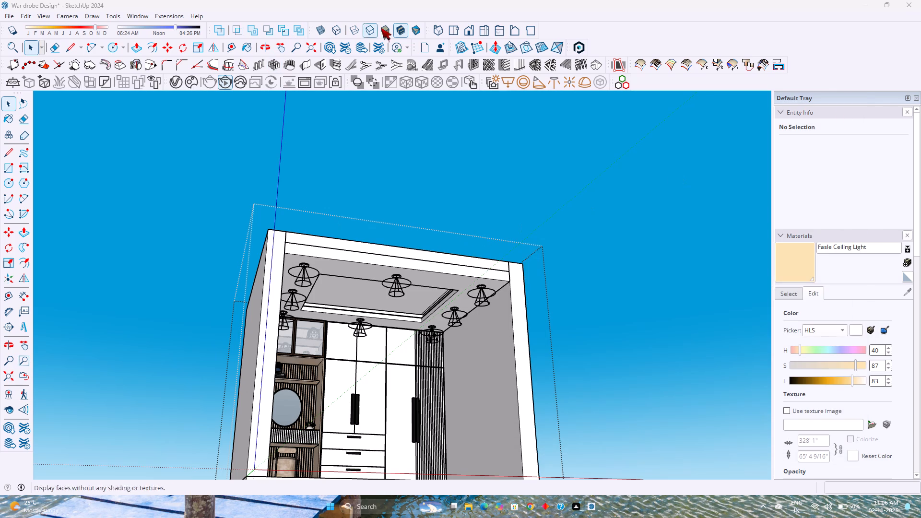
Start an interactive V-Ray render of the wardrobe and dressing unit, framed straight on from the standard front view.
click(472, 31)
shift+middle_drag(420, 378, 447, 285)
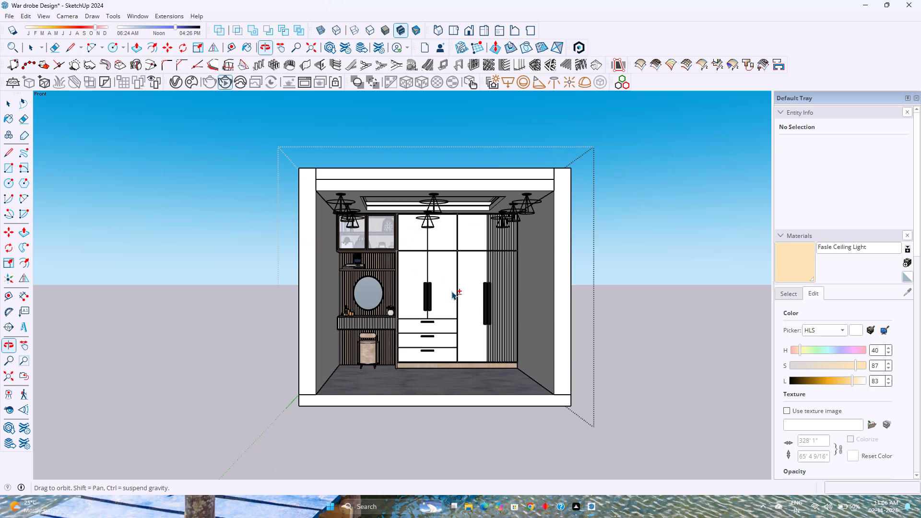
scroll(477, 292, up, 3)
shift+middle_drag(478, 289, 483, 306)
scroll(416, 338, up, 2)
shift+middle_drag(415, 338, 402, 322)
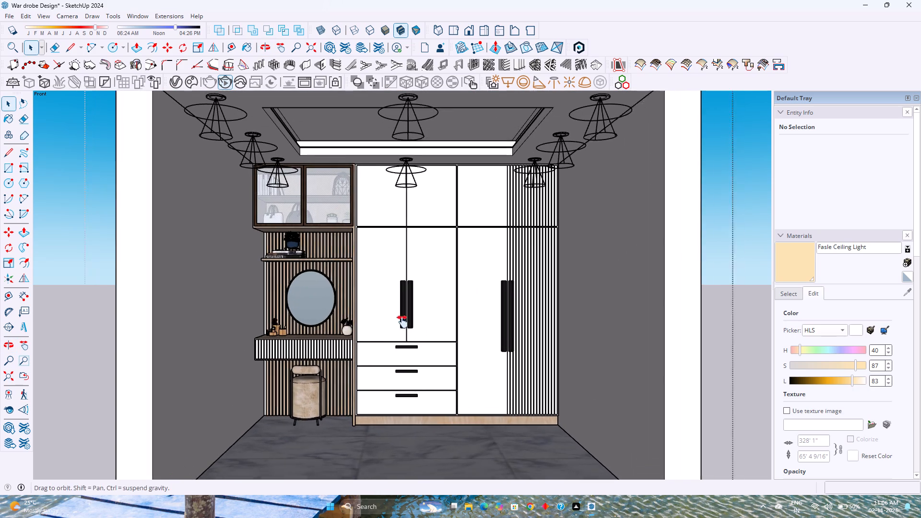
shift+middle_drag(402, 322, 402, 321)
scroll(403, 318, up, 1)
shift+middle_drag(403, 317, 409, 341)
scroll(406, 341, up, 2)
shift+middle_drag(406, 341, 407, 334)
shift+middle_click(407, 334)
middle_drag(408, 329, 413, 320)
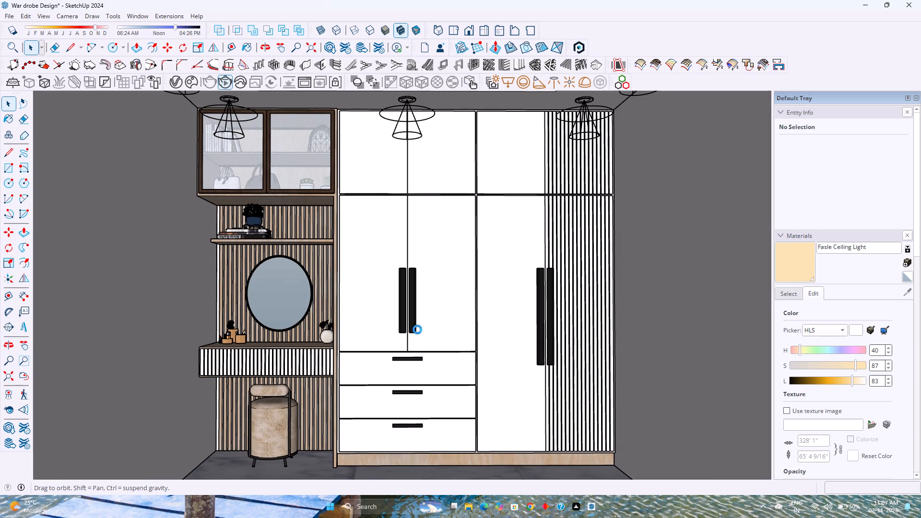
shift+middle_drag(415, 336, 428, 319)
shift+middle_click(428, 319)
scroll(433, 319, down, 4)
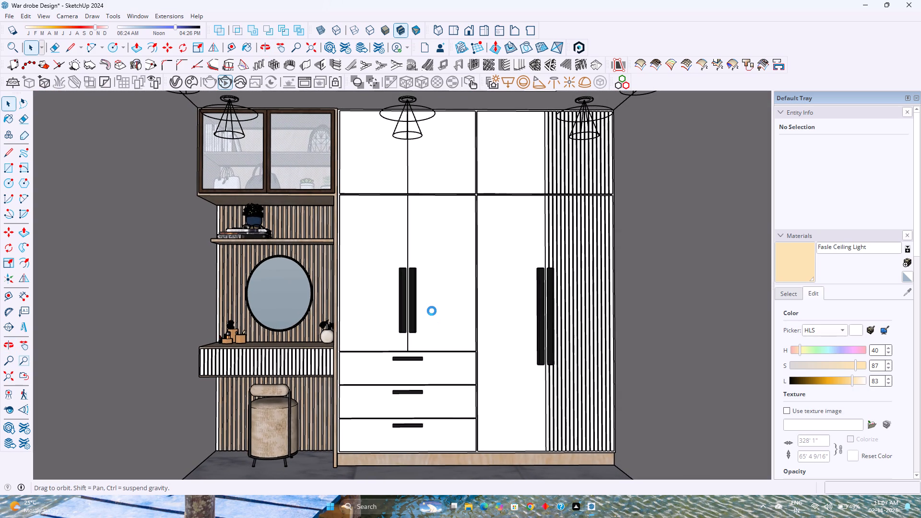
scroll(432, 311, down, 5)
scroll(432, 311, up, 4)
scroll(432, 311, down, 4)
scroll(432, 311, up, 3)
scroll(432, 311, down, 3)
scroll(432, 311, up, 3)
scroll(432, 311, down, 1)
scroll(432, 311, up, 3)
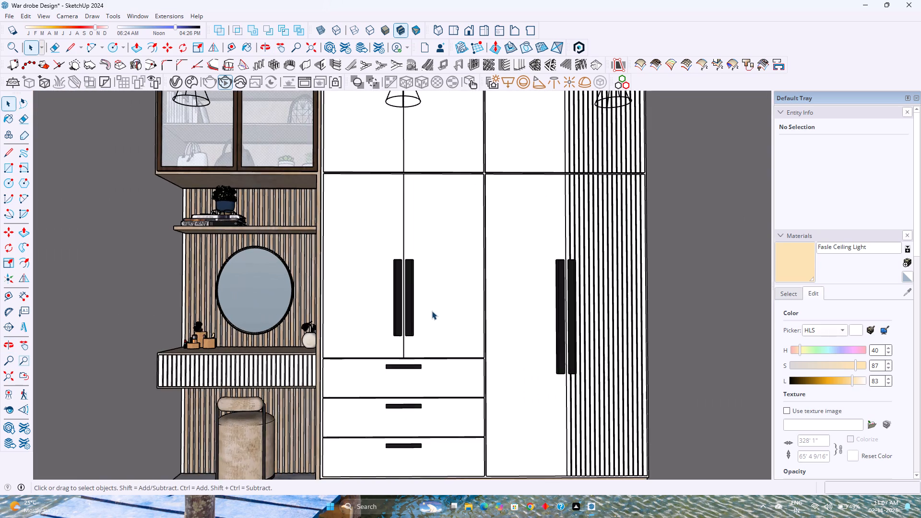
scroll(432, 311, down, 1)
shift+middle_drag(430, 311, 435, 305)
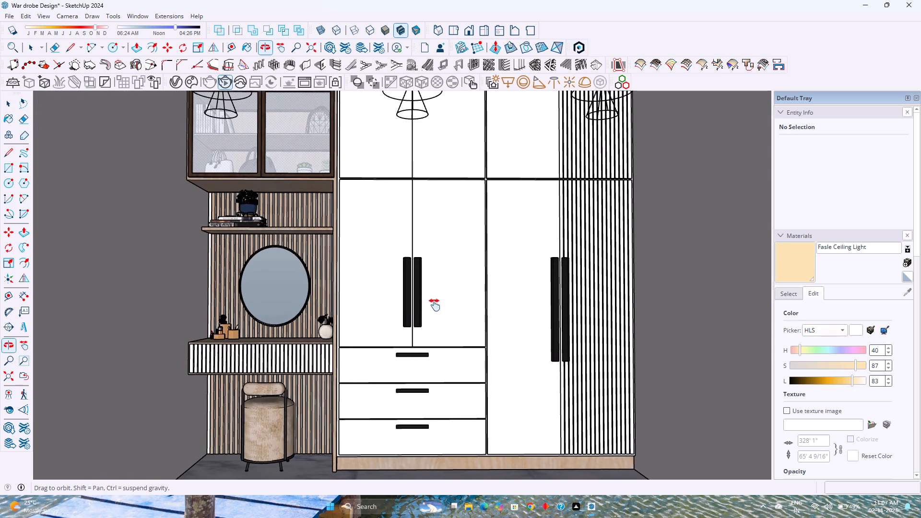
shift+middle_drag(435, 305, 435, 307)
scroll(435, 307, down, 1)
shift+middle_drag(435, 321, 434, 326)
click(225, 82)
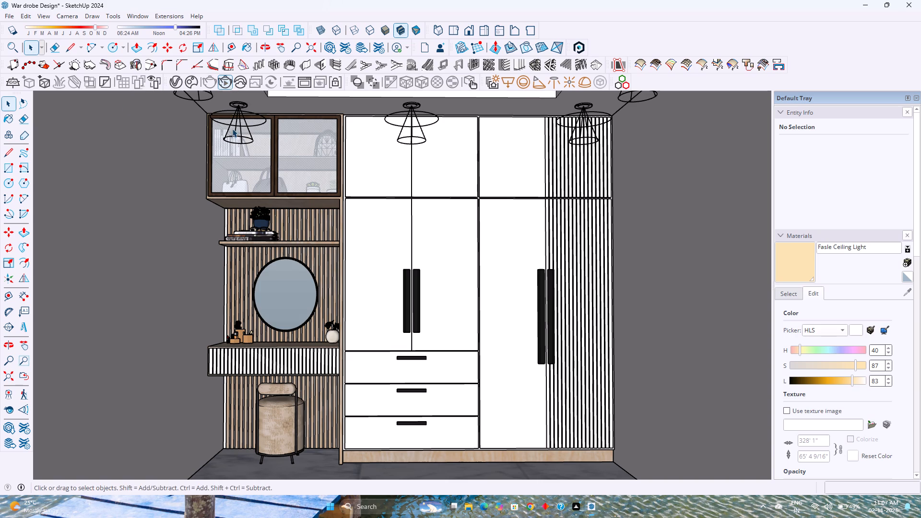
click(226, 82)
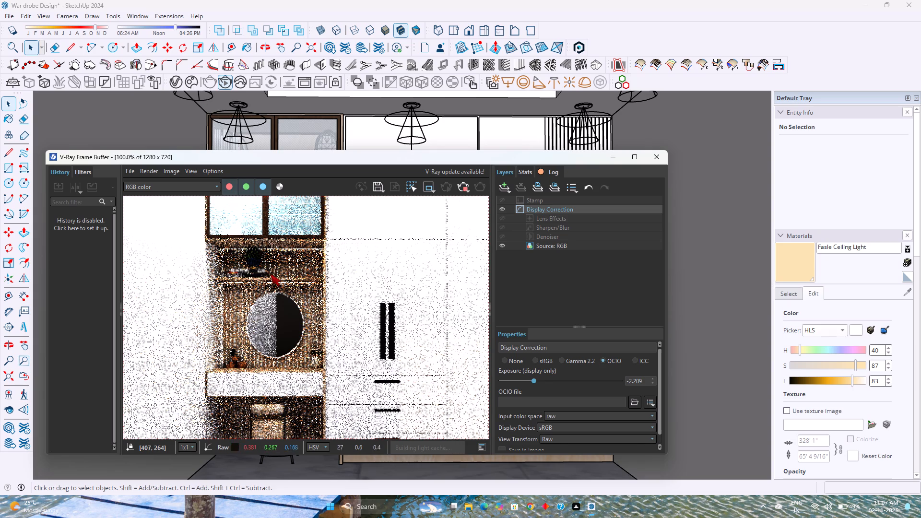
Examine the rendered wardrobe image in the V-Ray Frame Buffer to judge the brightness of the spot lights.
scroll(370, 342, down, 1)
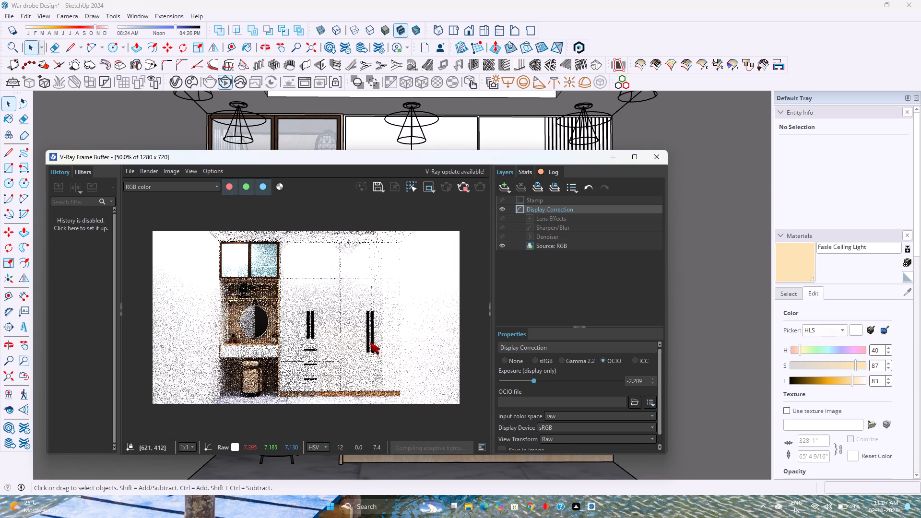
scroll(370, 342, down, 1)
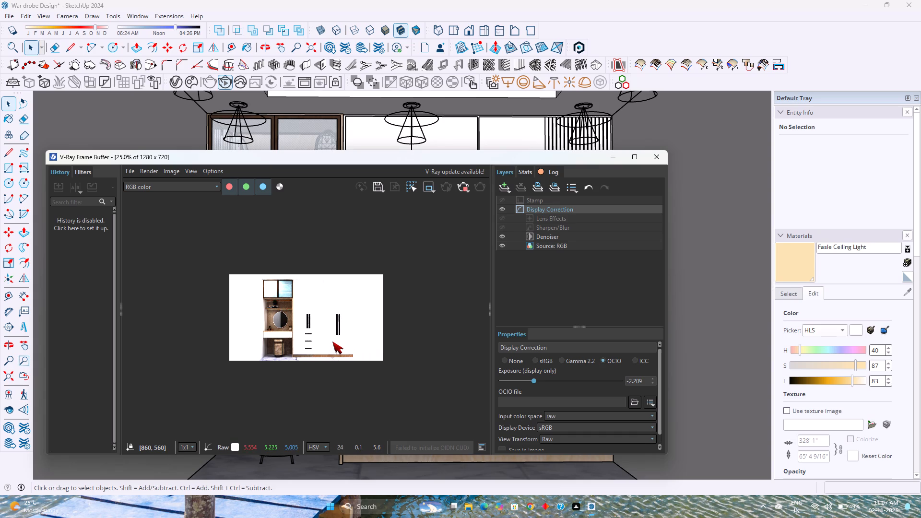
scroll(333, 341, up, 1)
scroll(333, 341, down, 1)
scroll(334, 341, up, 1)
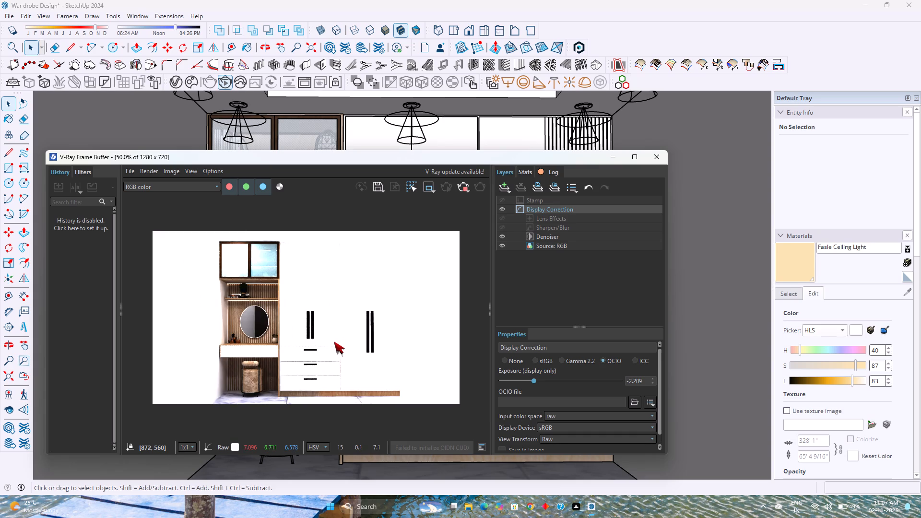
scroll(334, 341, down, 1)
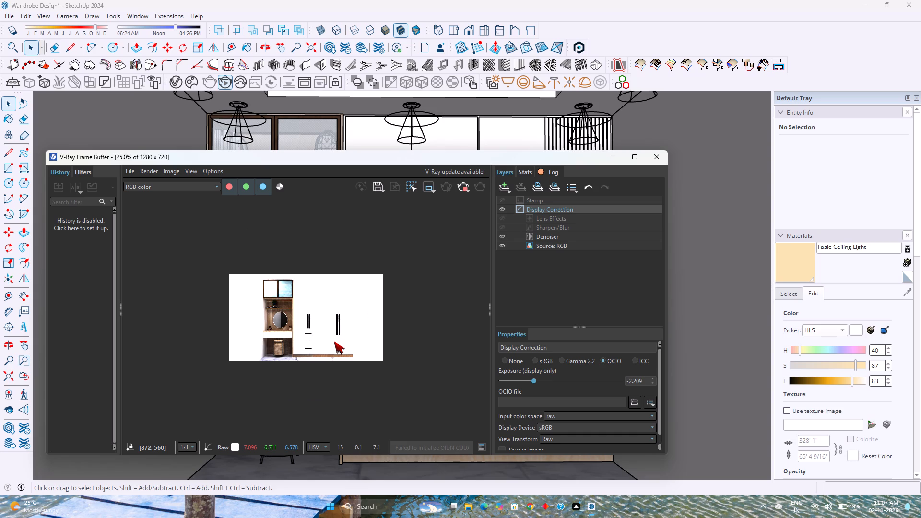
scroll(334, 341, up, 1)
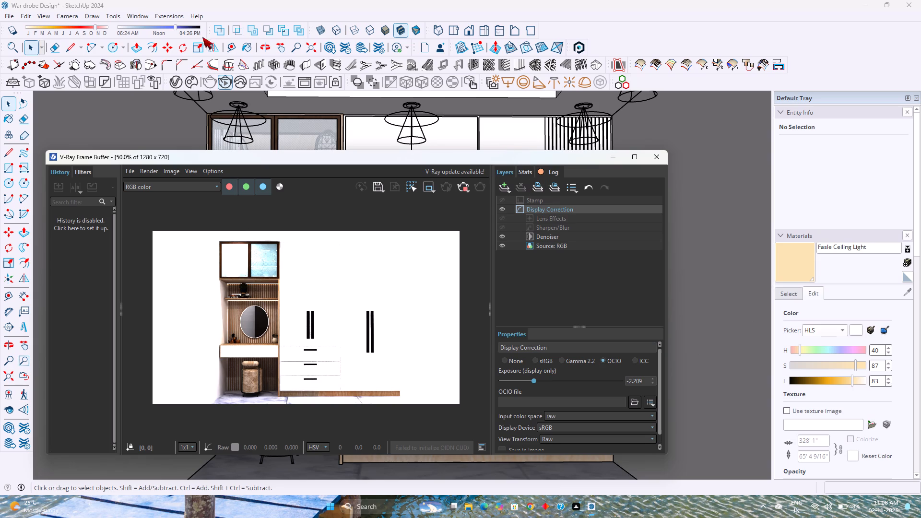
Set the Spot Light's intensity to 100 in the V-Ray Asset Editor.
click(180, 78)
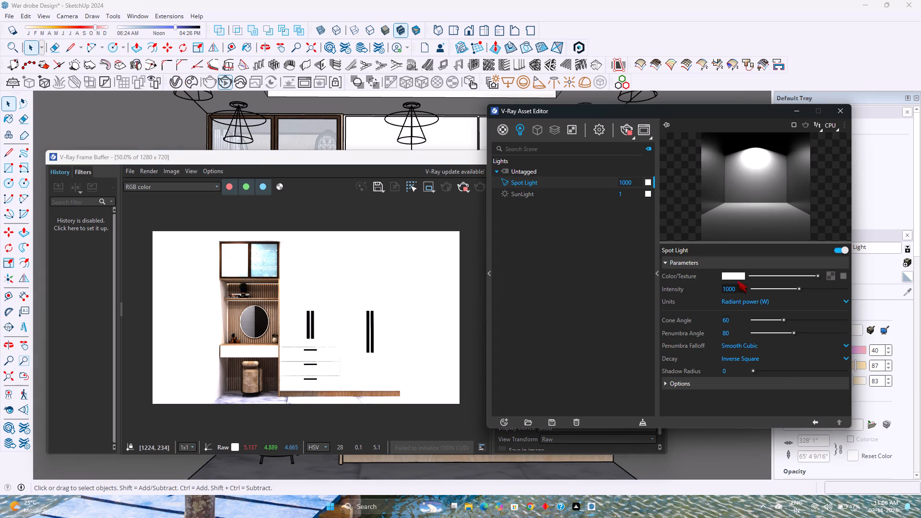
double_click(740, 287)
text(100)
key(Return)
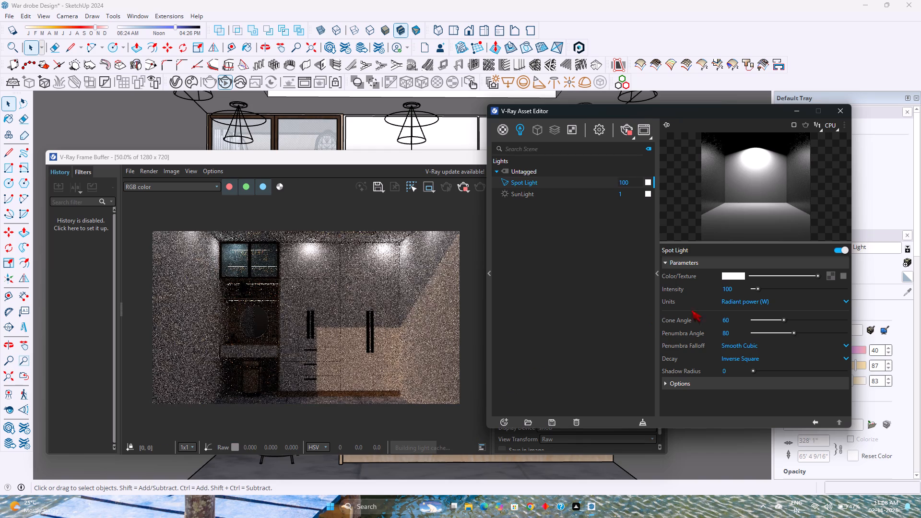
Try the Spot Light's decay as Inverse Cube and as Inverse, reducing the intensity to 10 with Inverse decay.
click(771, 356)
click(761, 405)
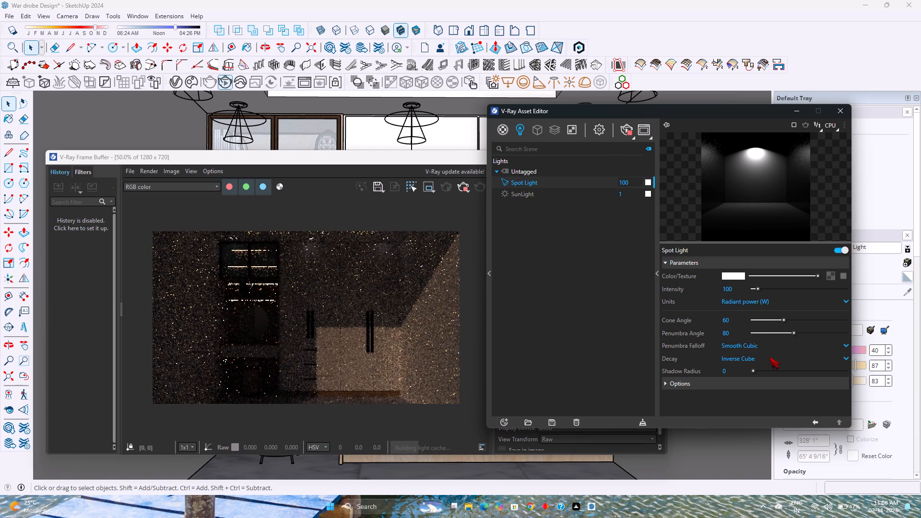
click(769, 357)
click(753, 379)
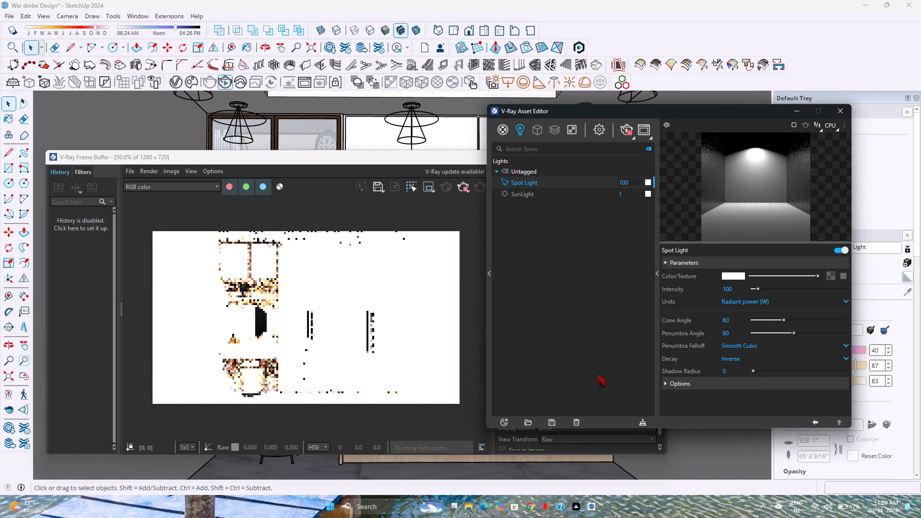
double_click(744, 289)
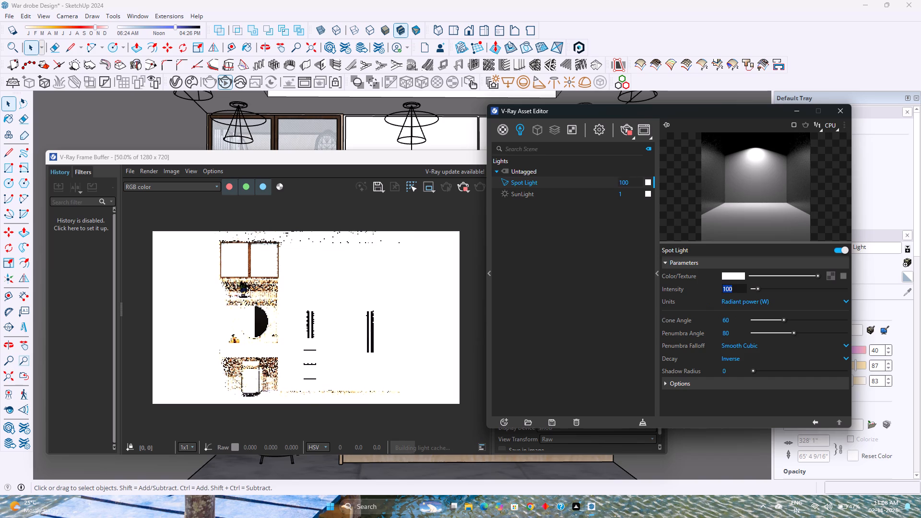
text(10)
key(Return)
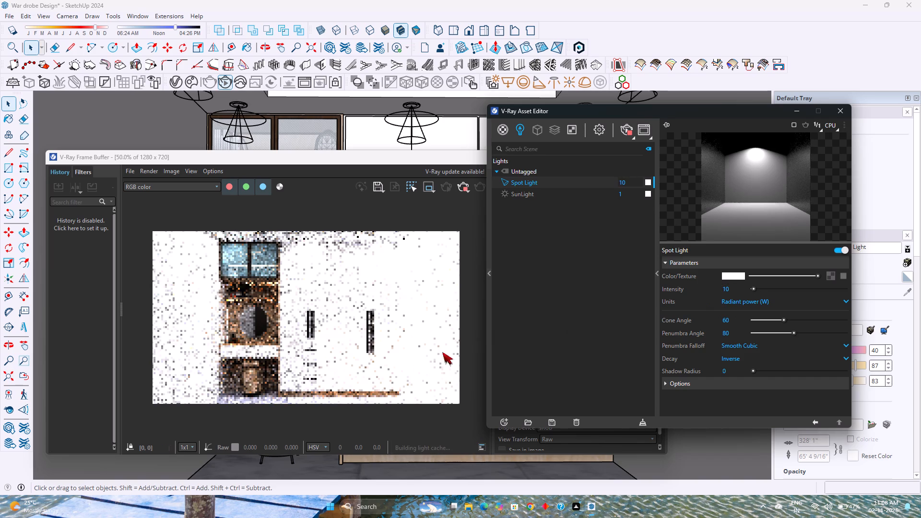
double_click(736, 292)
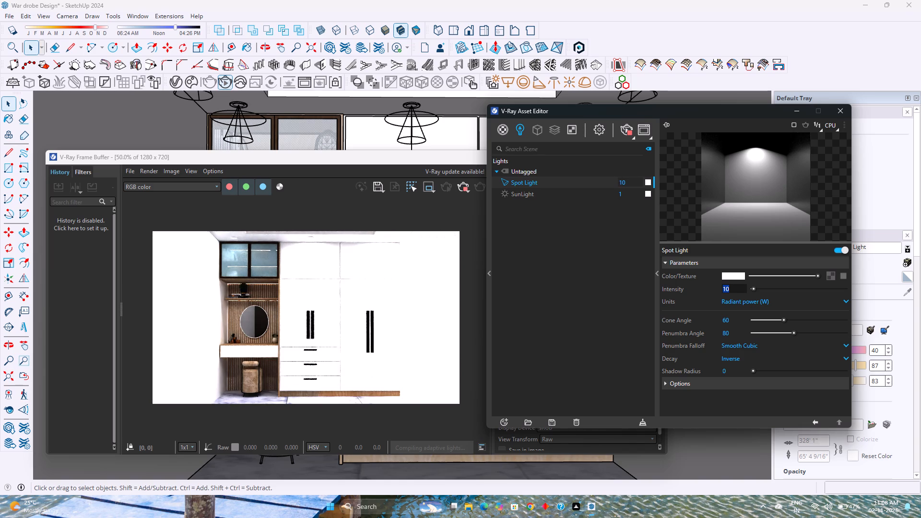
Set the Spot Light's penumbra falloff to Linear, decay to Inverse Square and intensity to 100.
click(735, 348)
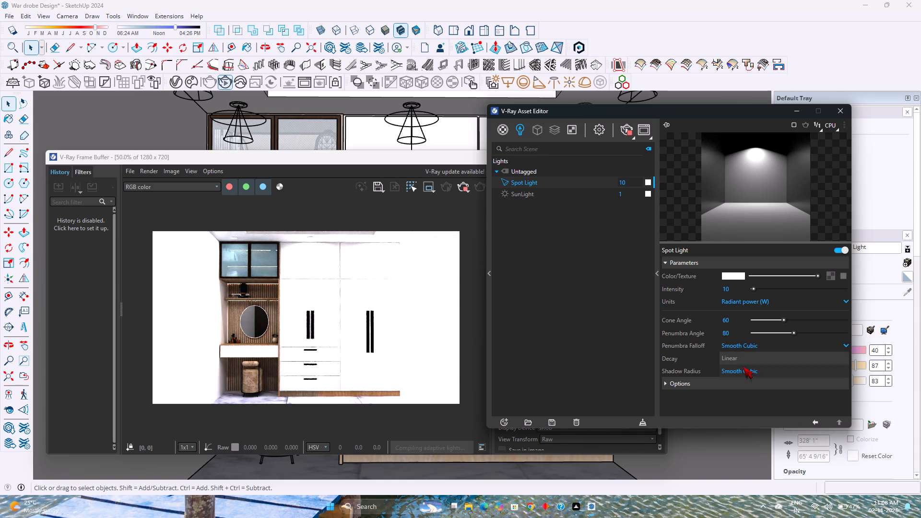
click(743, 358)
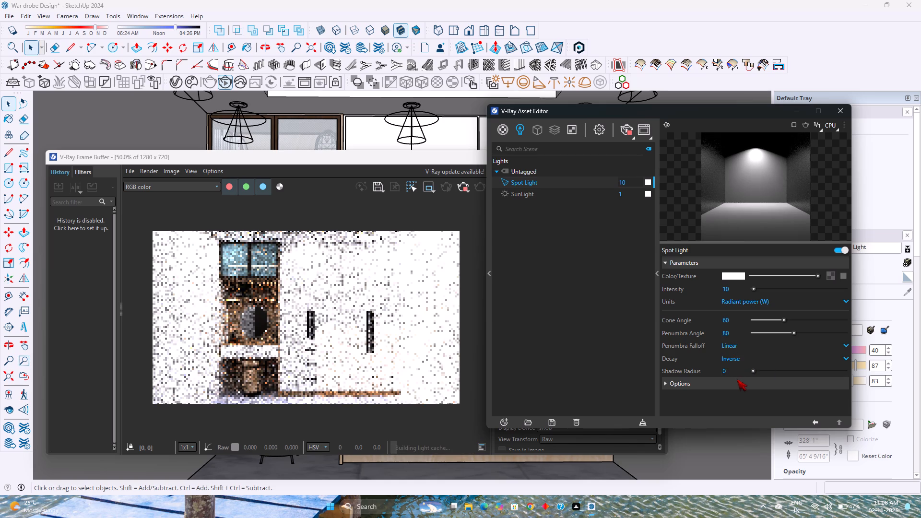
click(749, 359)
click(765, 399)
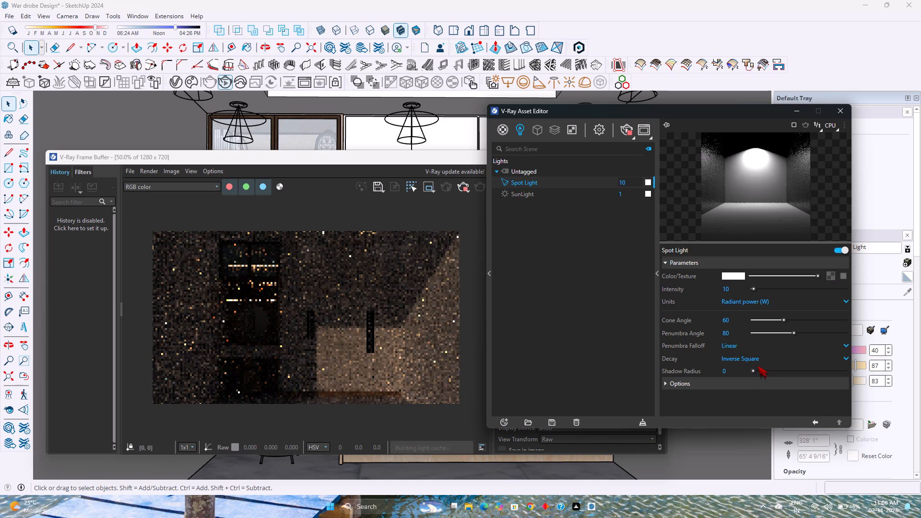
click(742, 290)
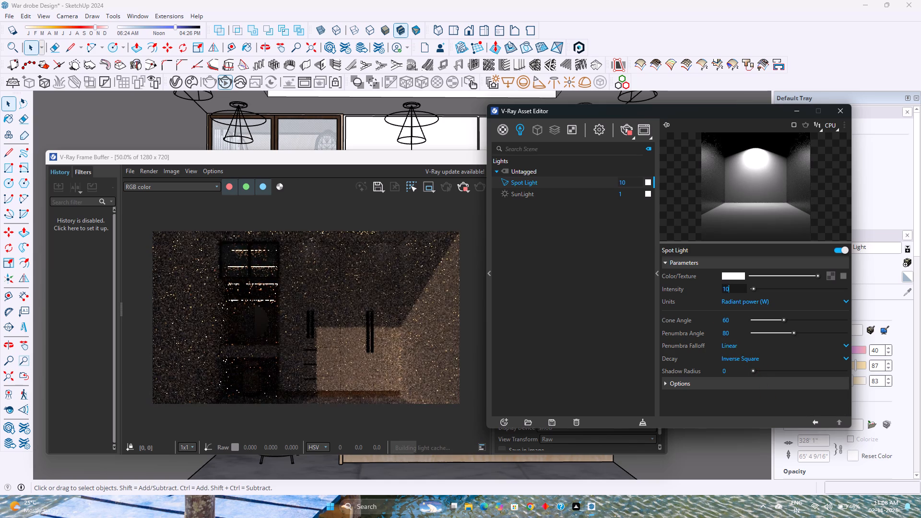
key(0)
key(Return)
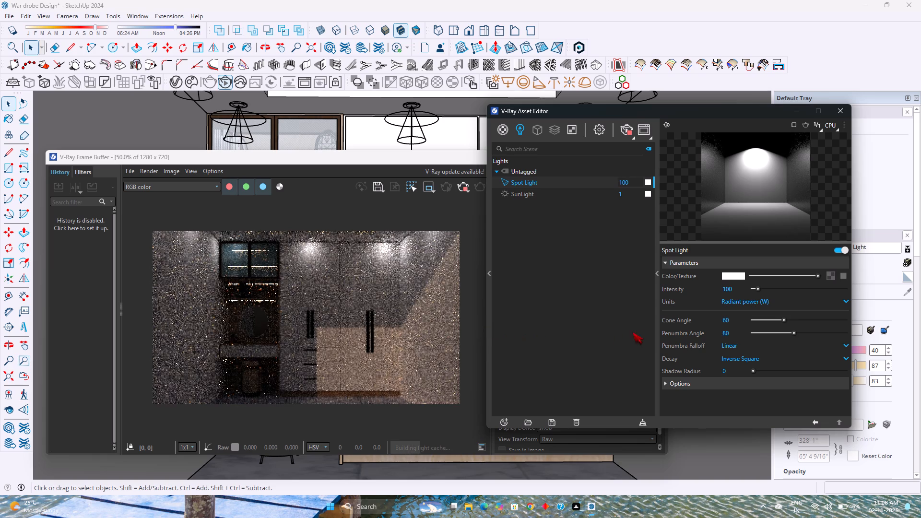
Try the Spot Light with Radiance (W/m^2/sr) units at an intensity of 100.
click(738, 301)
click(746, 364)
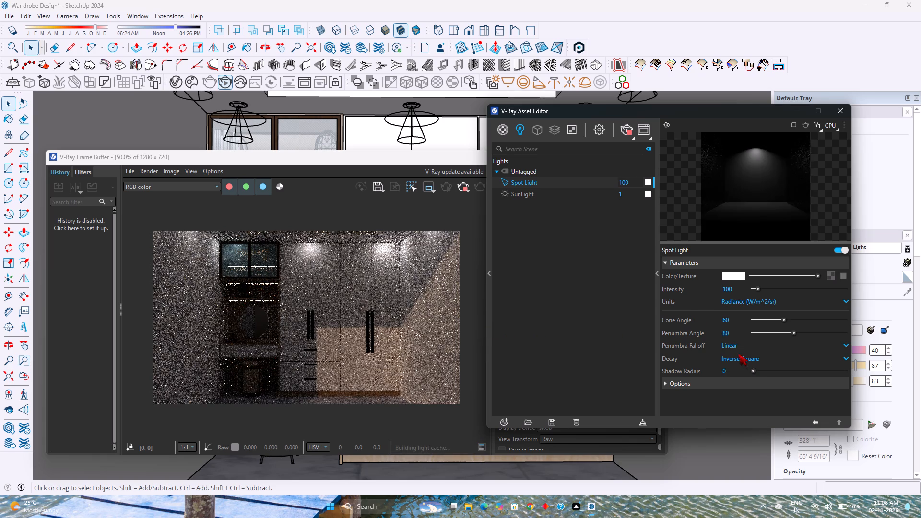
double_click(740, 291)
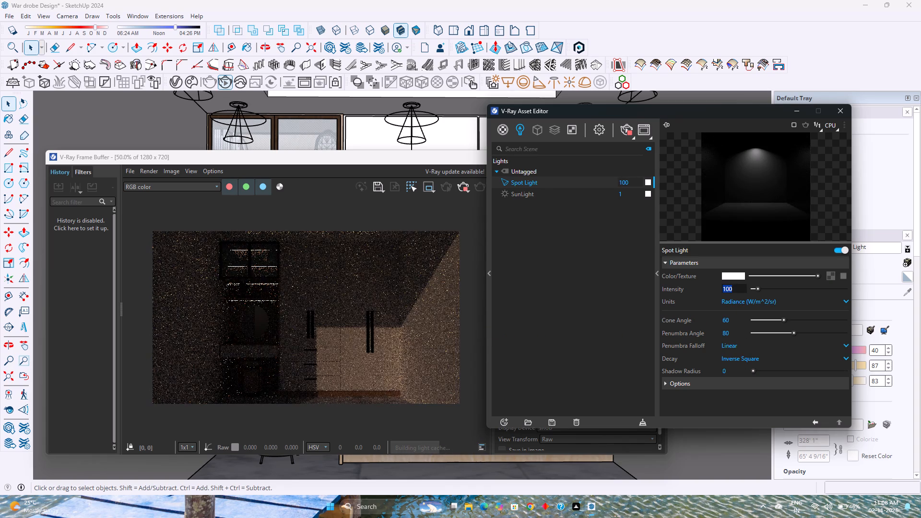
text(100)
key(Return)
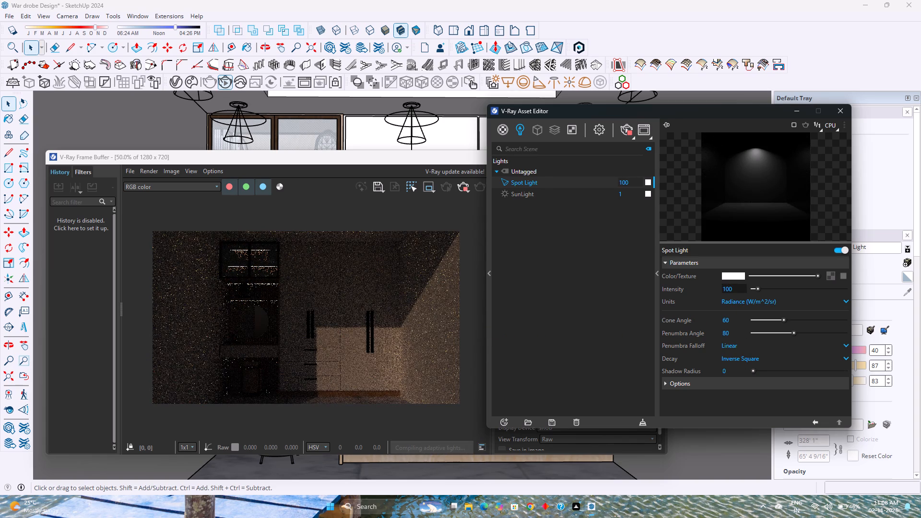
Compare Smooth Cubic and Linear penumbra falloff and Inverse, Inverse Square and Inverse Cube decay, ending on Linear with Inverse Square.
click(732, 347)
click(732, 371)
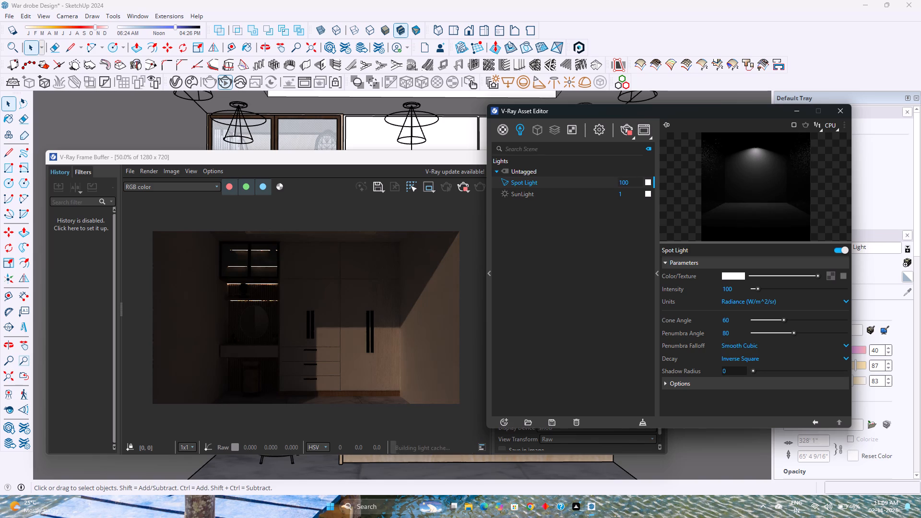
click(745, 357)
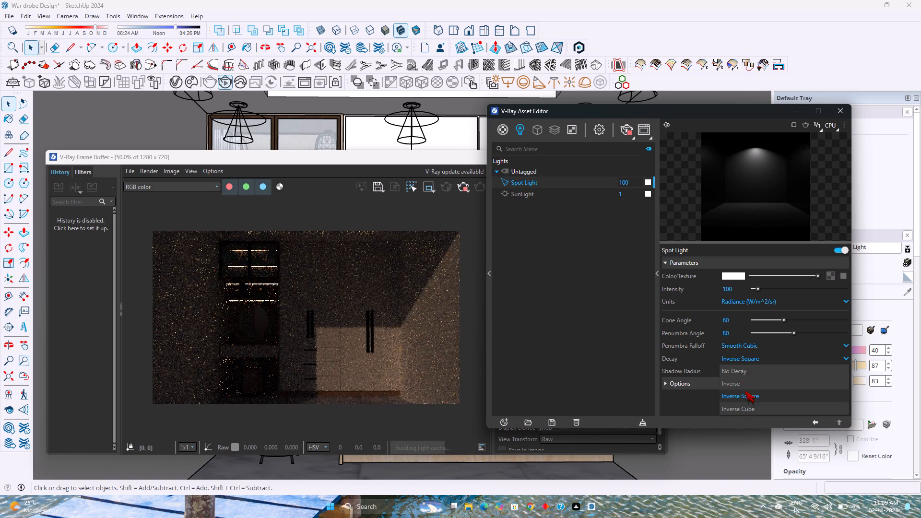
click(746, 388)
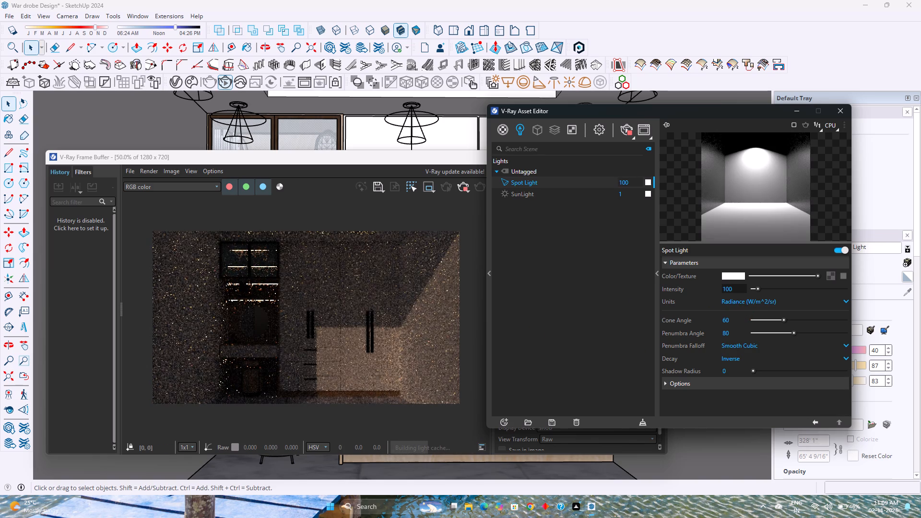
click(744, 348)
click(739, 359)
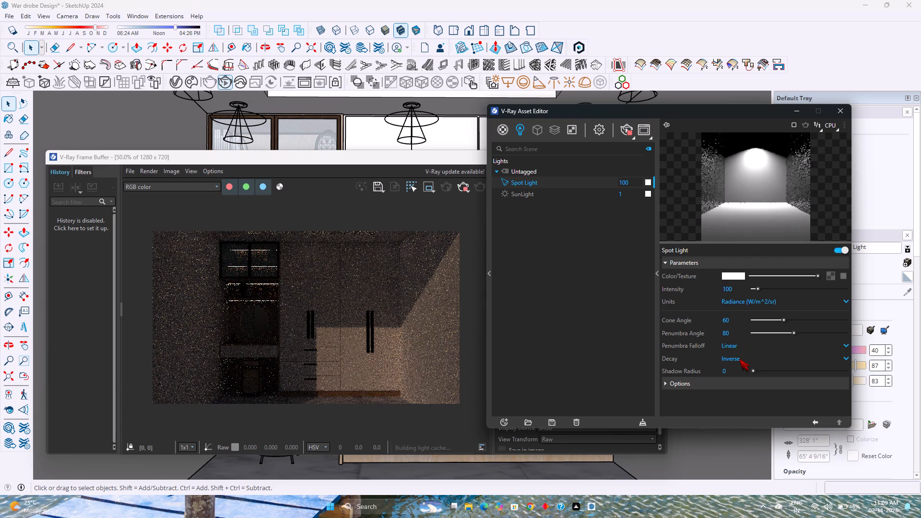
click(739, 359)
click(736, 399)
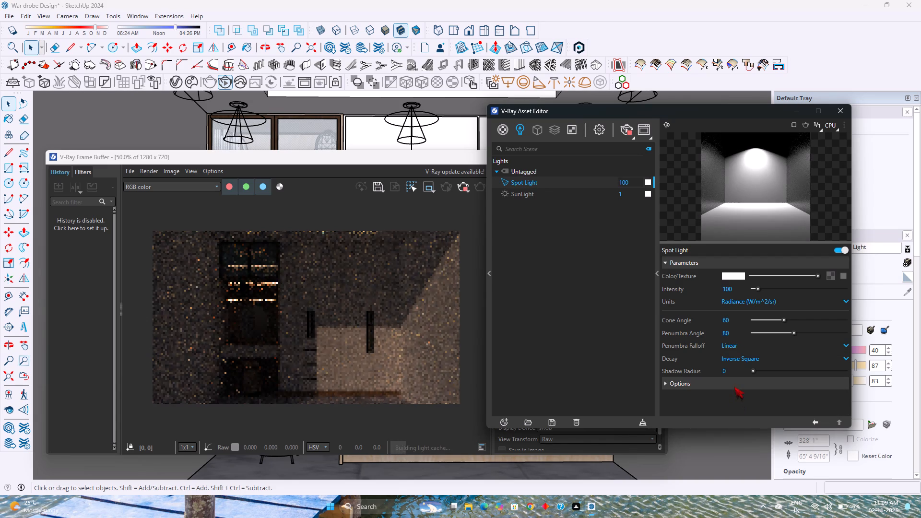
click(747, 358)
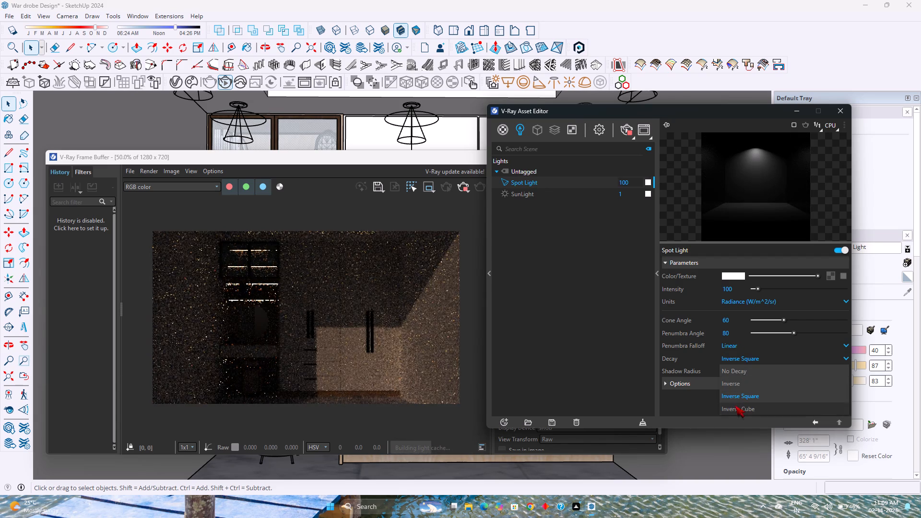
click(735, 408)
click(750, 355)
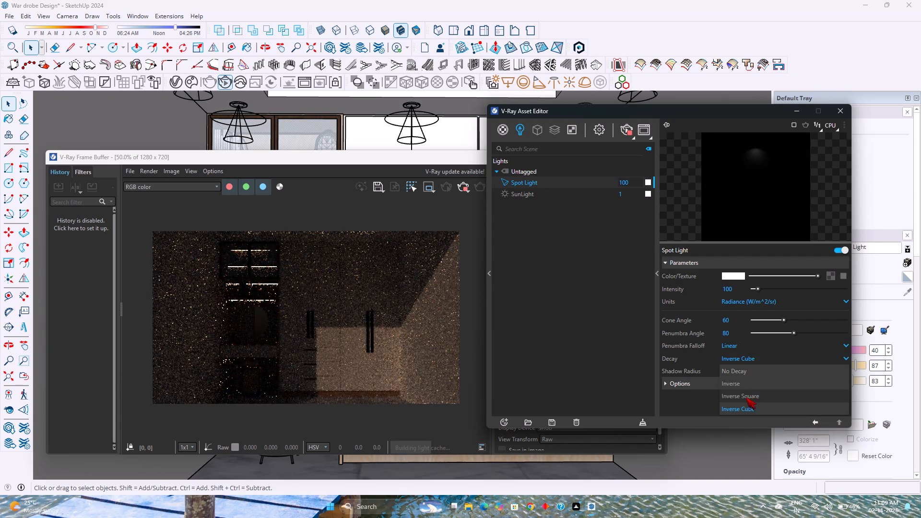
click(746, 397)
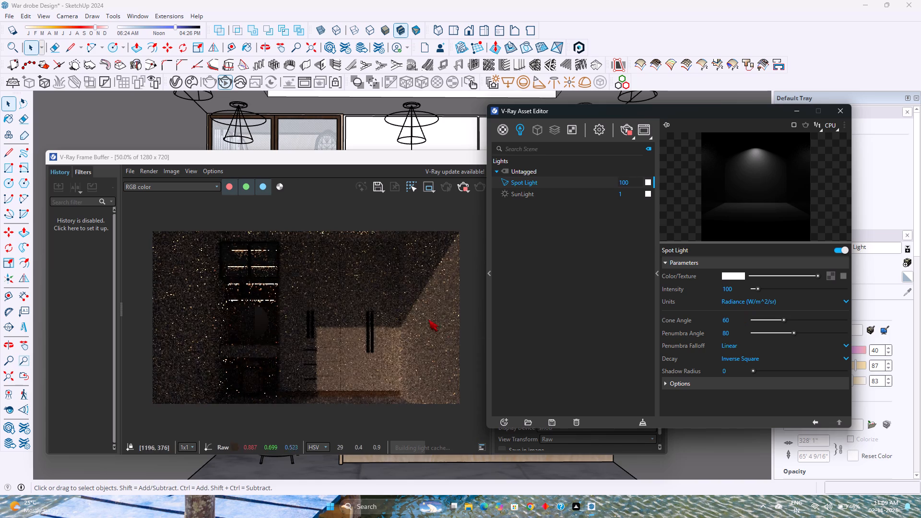
Set the Spot Light's units to Radiant power (W).
click(744, 299)
click(725, 355)
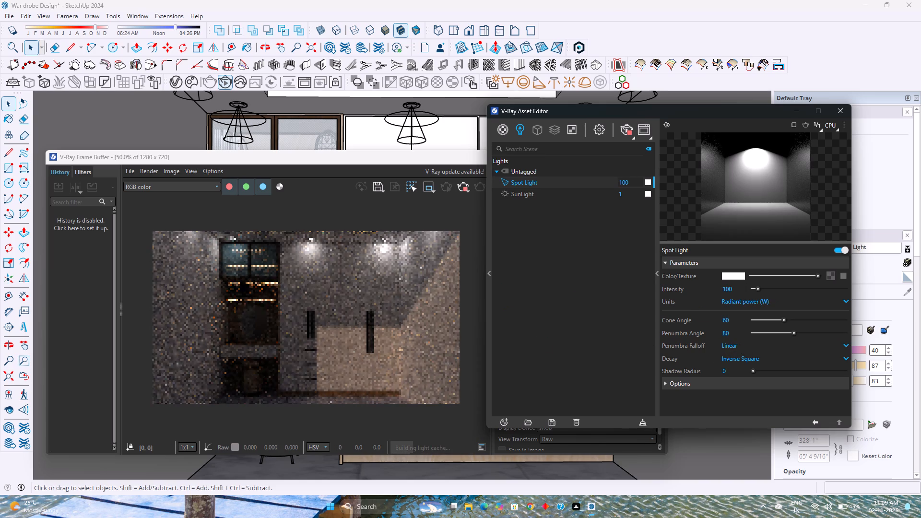
Set the Spot Light's penumbra angle to 90 and its cone angle to 30, trying 45 for the cone first.
double_click(738, 322)
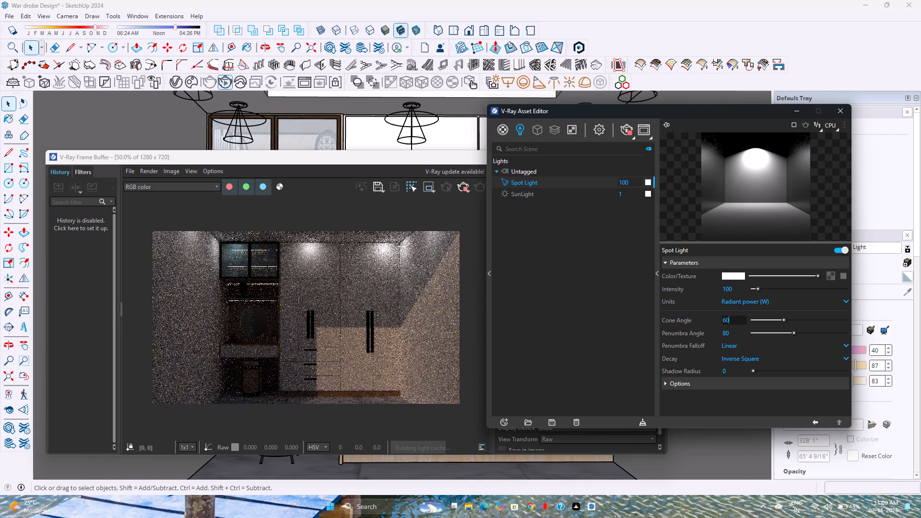
text(45)
key(Return)
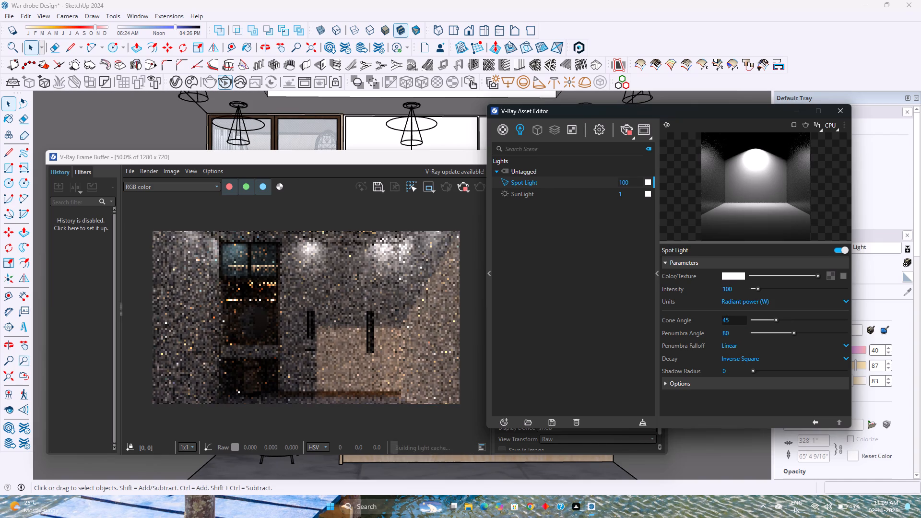
double_click(743, 335)
text(90)
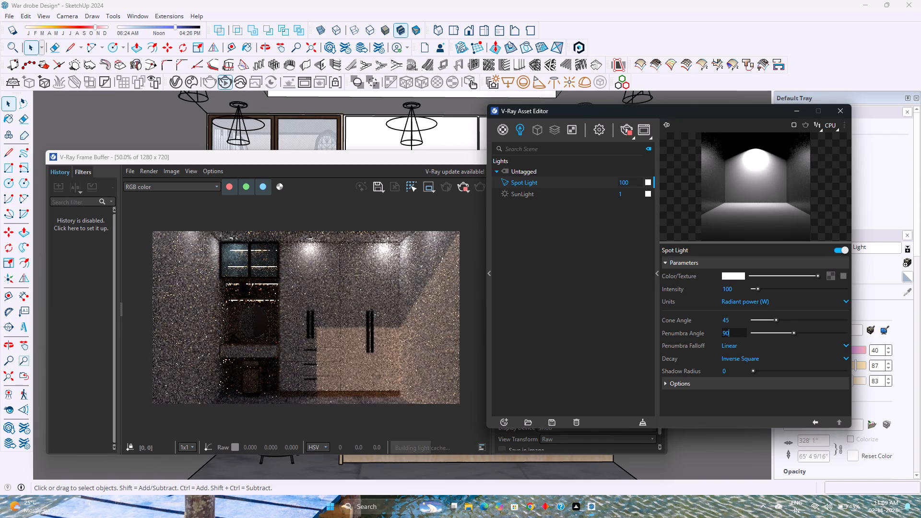
key(Return)
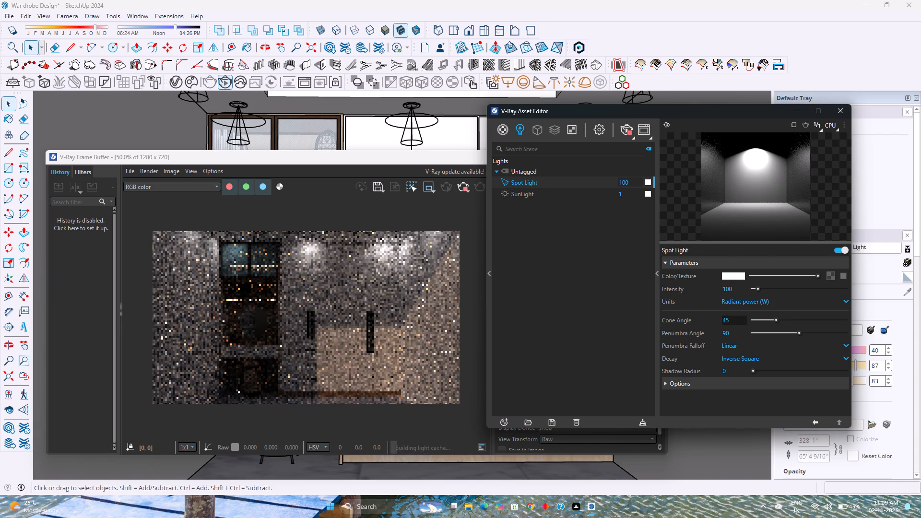
double_click(733, 322)
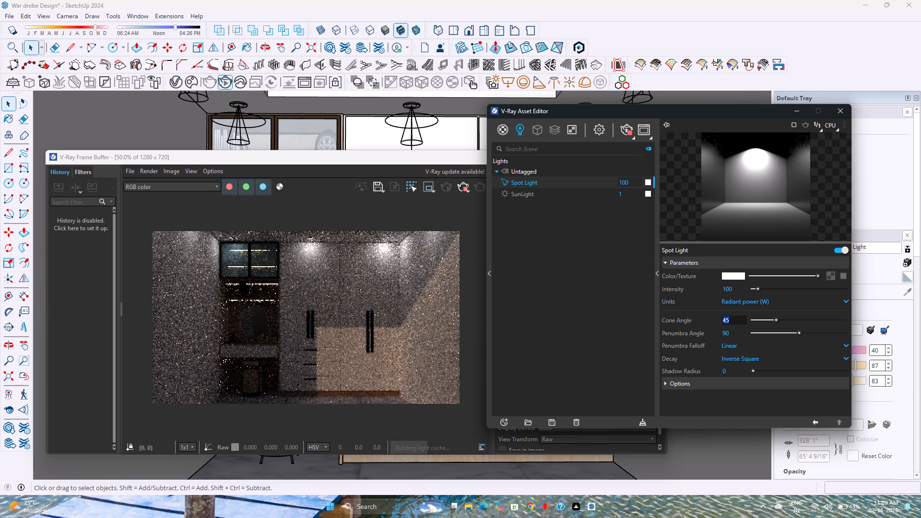
text(30)
key(Return)
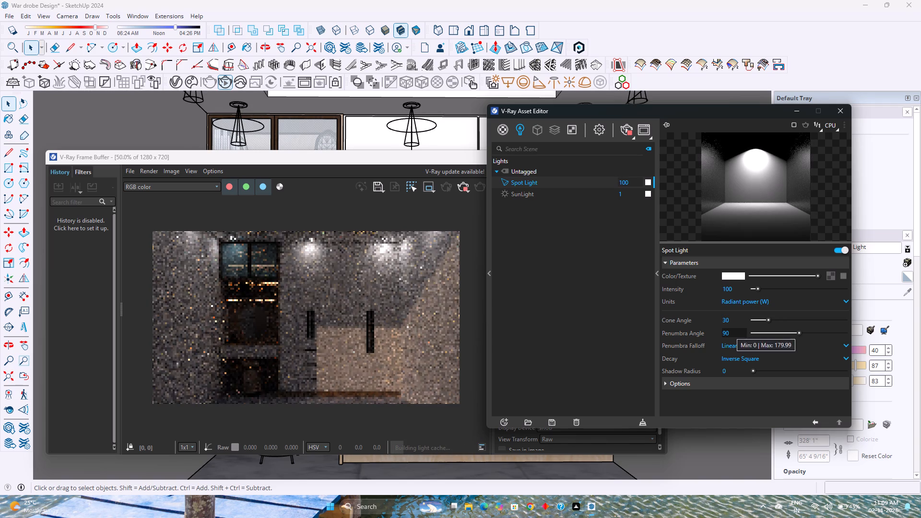
click(732, 332)
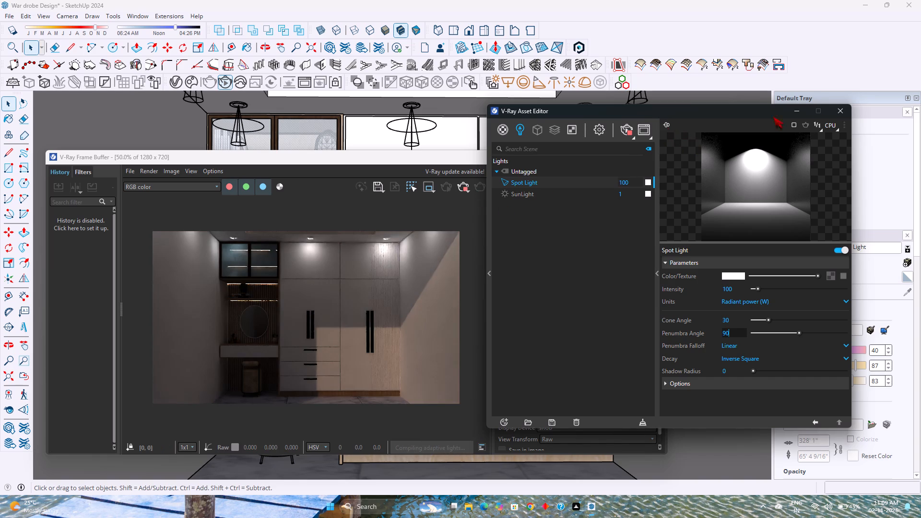
Minimize the V-Ray Asset Editor and the V-Ray Frame Buffer to return to the room model.
click(808, 111)
click(795, 111)
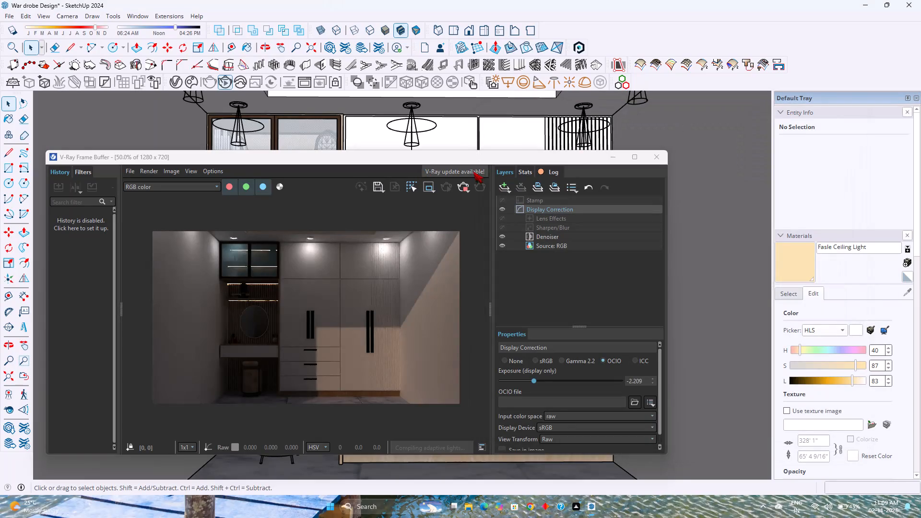
click(608, 158)
Select the room shell group and start the Rotate tool to choose its center of rotation.
scroll(283, 266, down, 13)
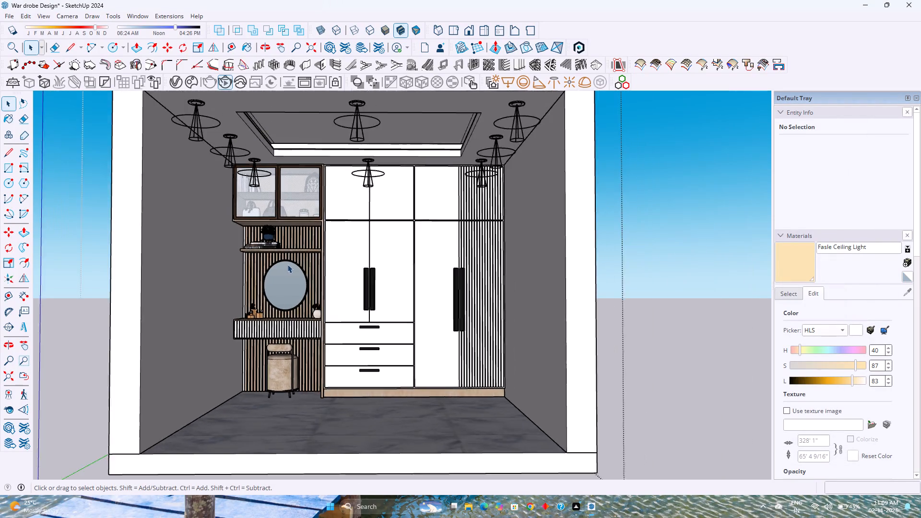
key(Escape)
scroll(315, 263, down, 4)
middle_drag(319, 267, 353, 370)
scroll(344, 284, down, 3)
click(341, 206)
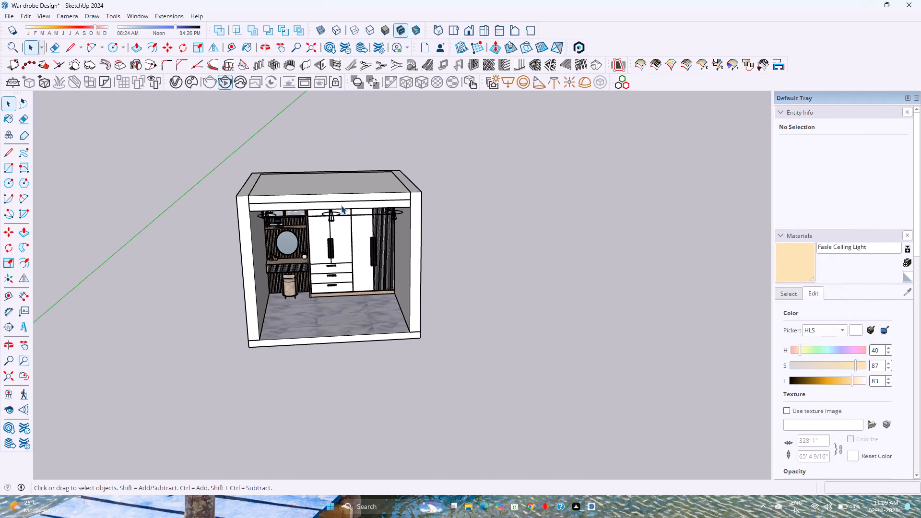
middle_drag(343, 204, 297, 345)
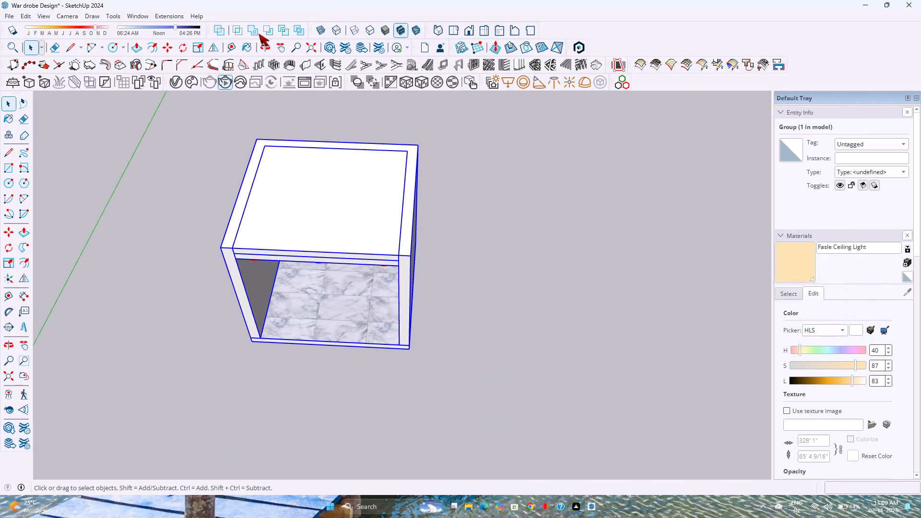
click(178, 47)
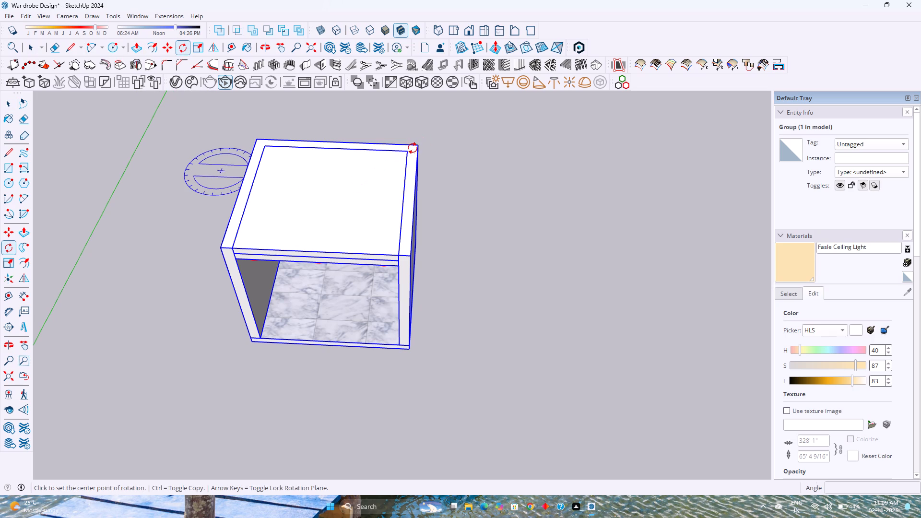
scroll(176, 220, down, 5)
scroll(410, 254, up, 4)
scroll(365, 256, down, 1)
scroll(379, 252, up, 2)
scroll(345, 255, down, 1)
scroll(344, 255, up, 1)
scroll(344, 255, down, 5)
scroll(343, 255, up, 4)
scroll(342, 255, down, 3)
scroll(342, 255, up, 3)
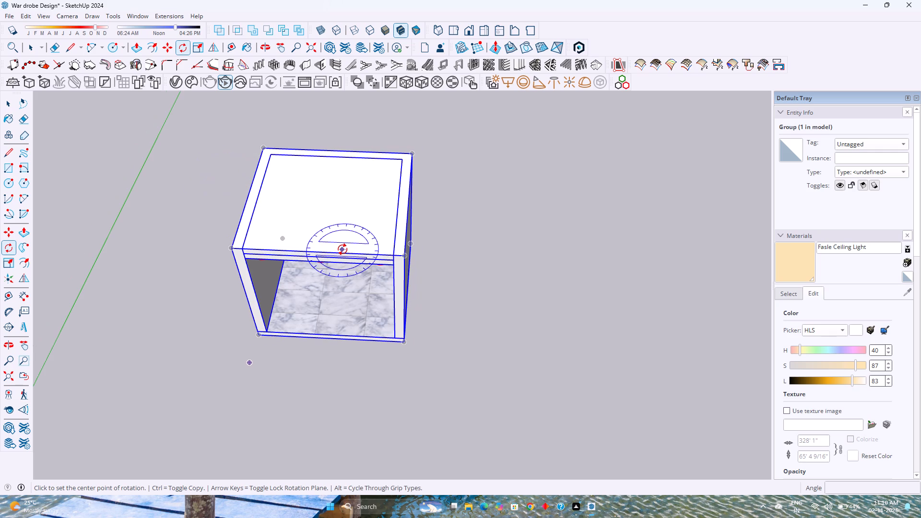
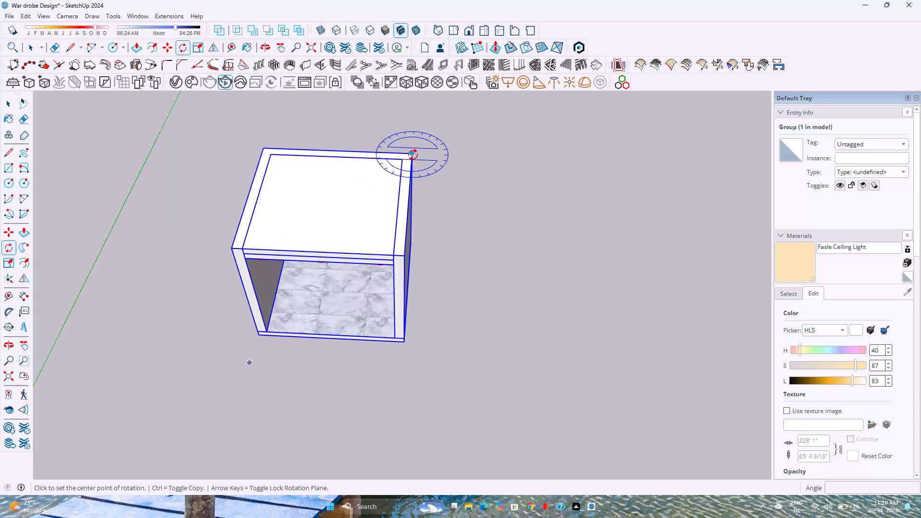
Rotate the room shell group 90 degrees about its top back corner, using the top side edge as reference.
click(413, 155)
click(407, 257)
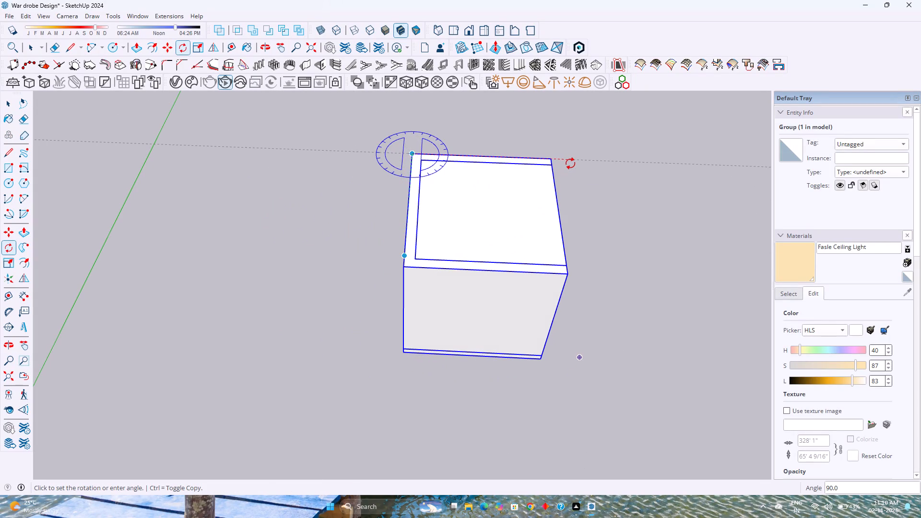
click(570, 164)
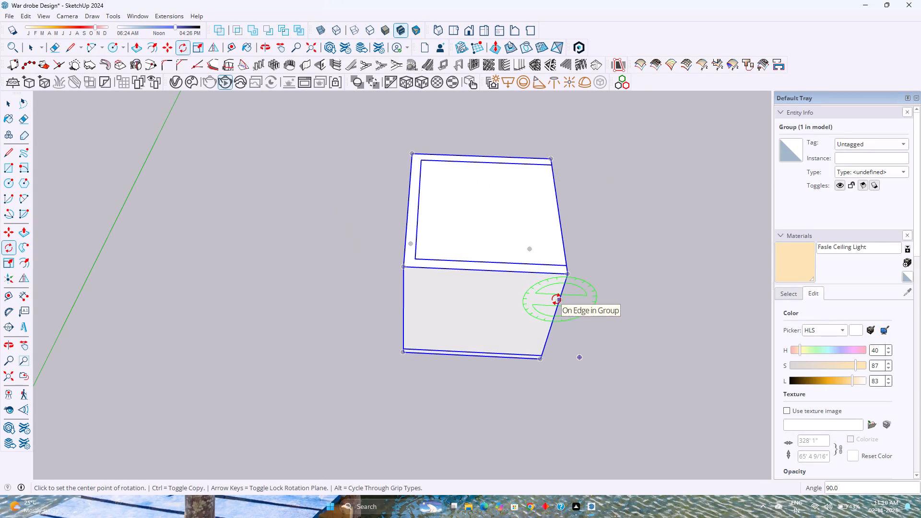
key(space)
Open the room group and frame the wardrobe and dressing table straight on in Front view, with the ceiling lights visible.
double_click(546, 292)
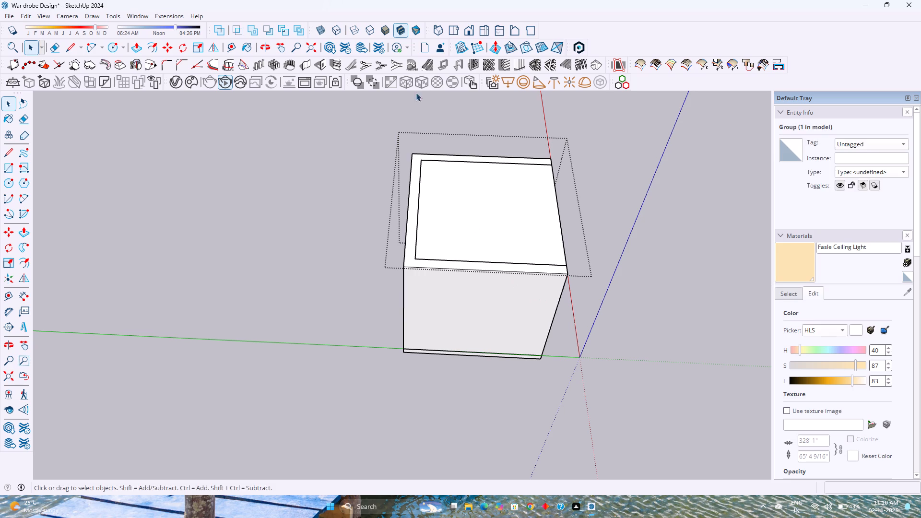
click(461, 33)
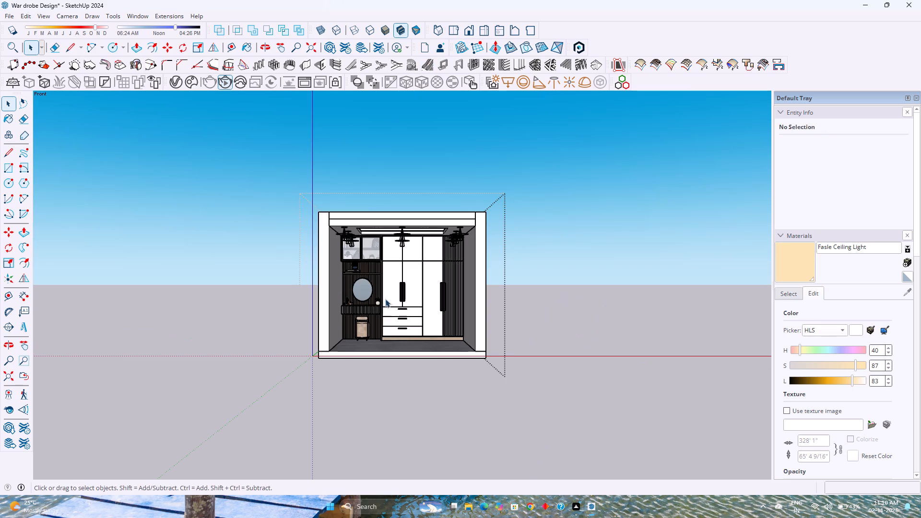
scroll(399, 293, up, 6)
scroll(411, 290, down, 3)
scroll(411, 290, up, 3)
scroll(411, 290, down, 2)
scroll(411, 290, up, 2)
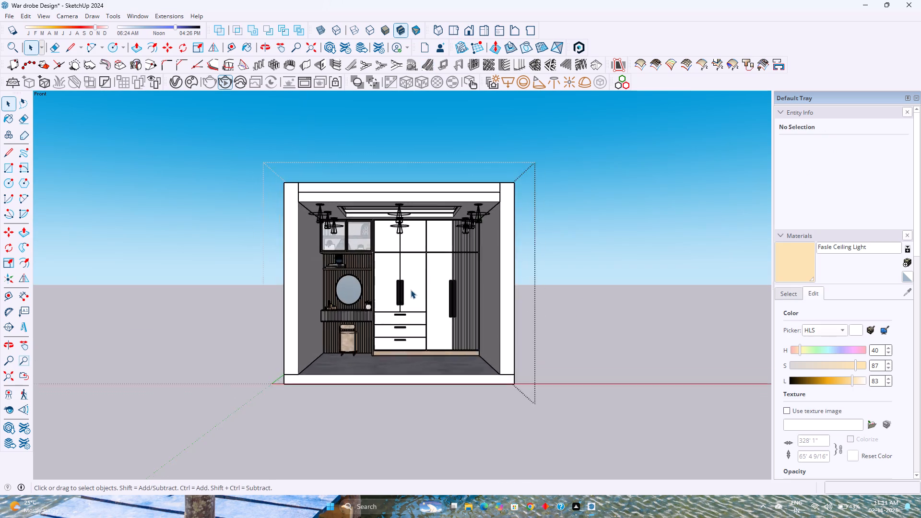
scroll(411, 290, up, 10)
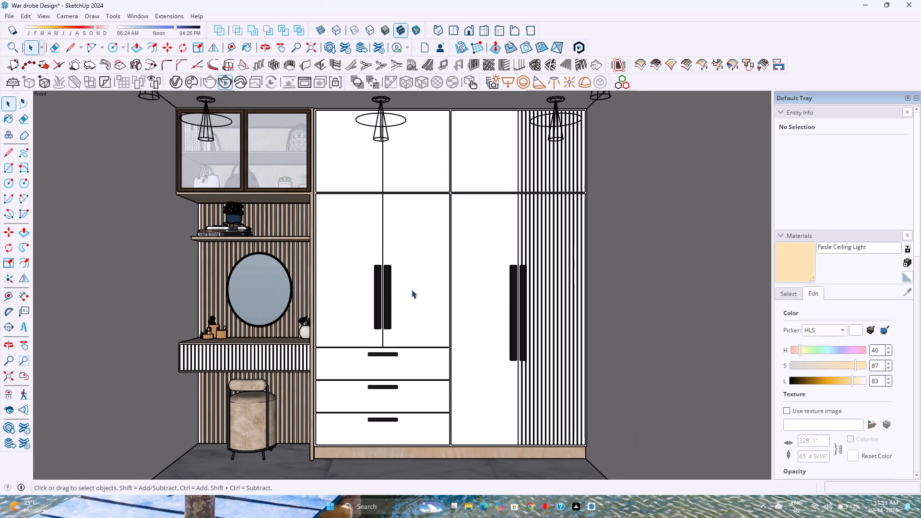
scroll(412, 290, down, 1)
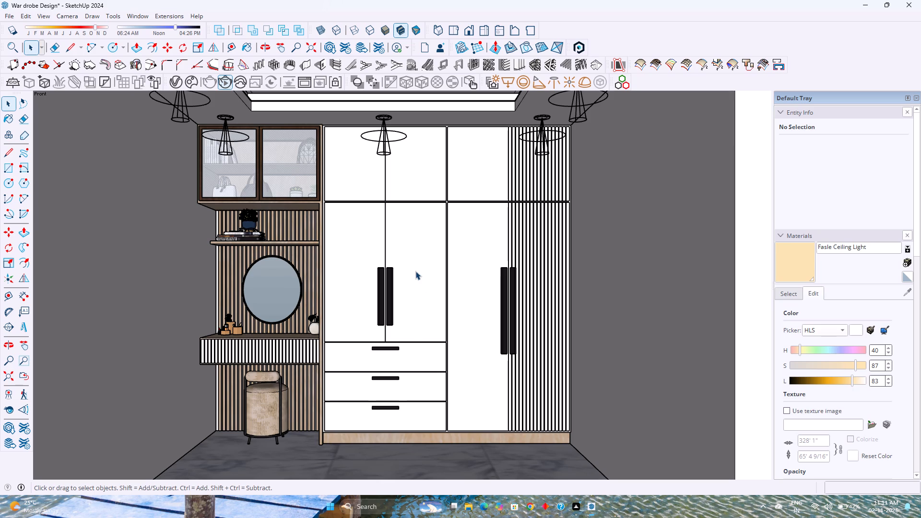
shift+middle_drag(415, 271, 430, 291)
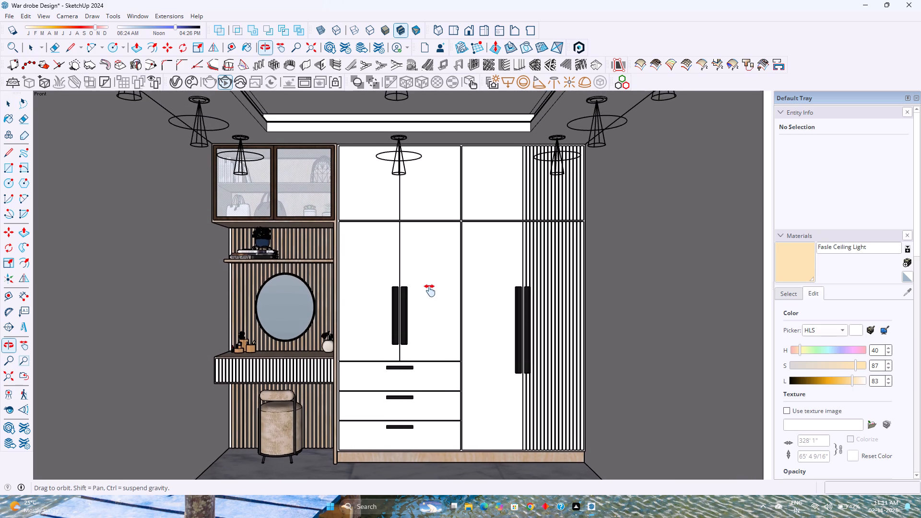
shift+middle_drag(430, 291, 428, 296)
middle_click(428, 296)
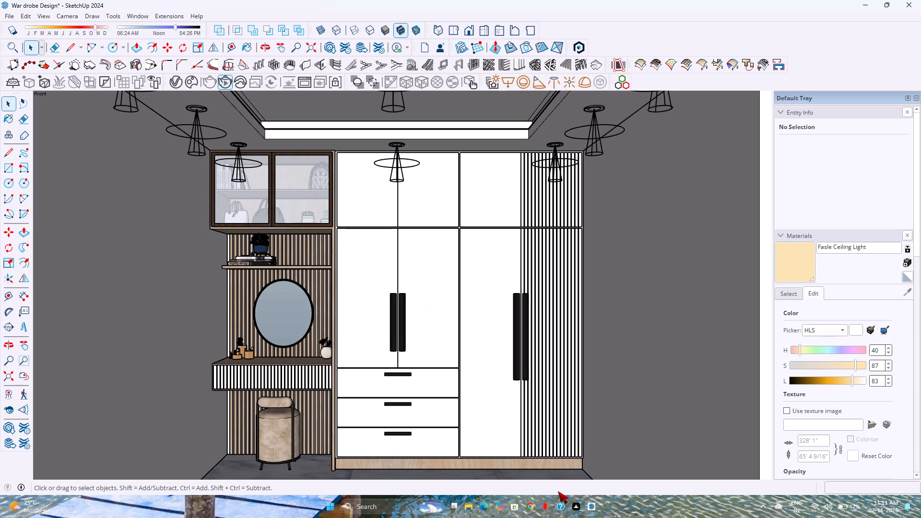
Restore the V-Ray Frame Buffer and examine the interactive render of the wardrobe wall.
click(594, 509)
click(624, 462)
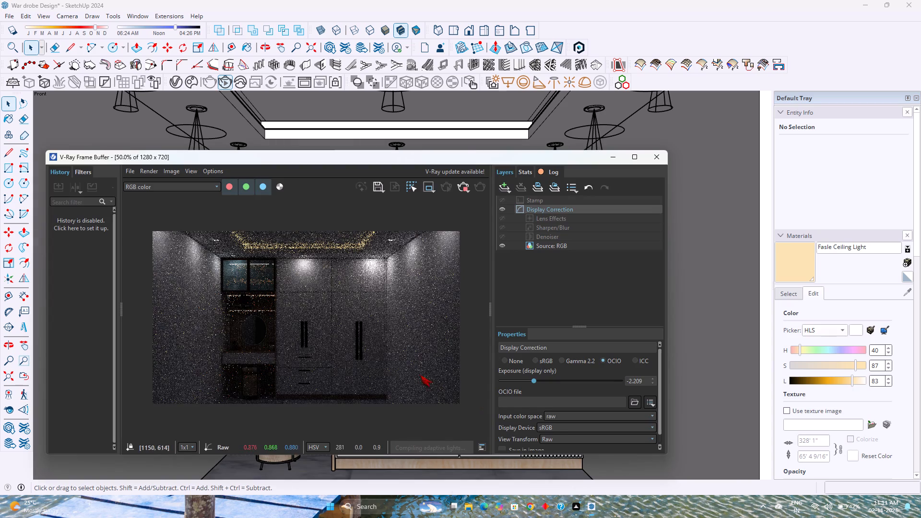
scroll(340, 350, down, 1)
scroll(340, 350, up, 1)
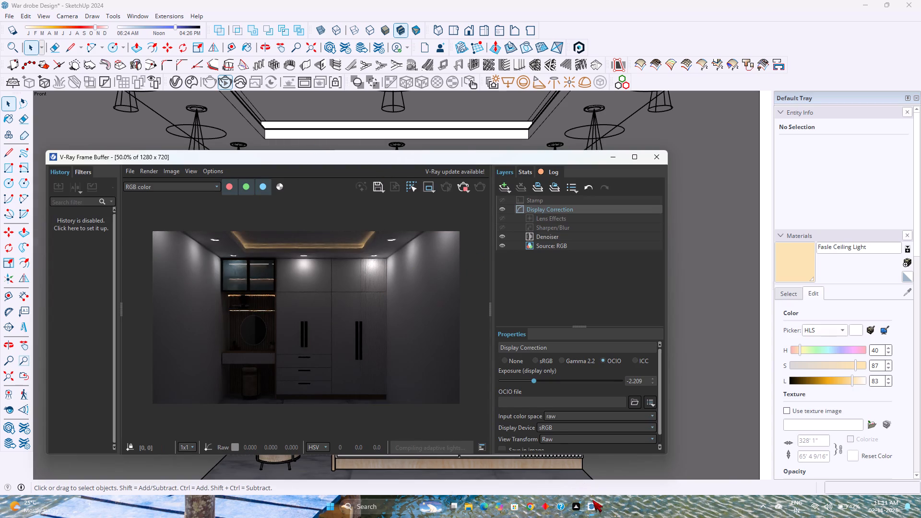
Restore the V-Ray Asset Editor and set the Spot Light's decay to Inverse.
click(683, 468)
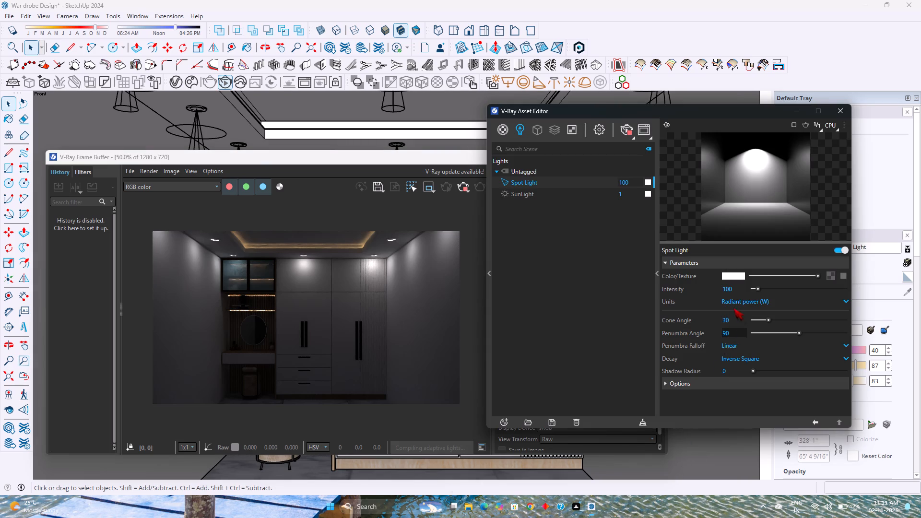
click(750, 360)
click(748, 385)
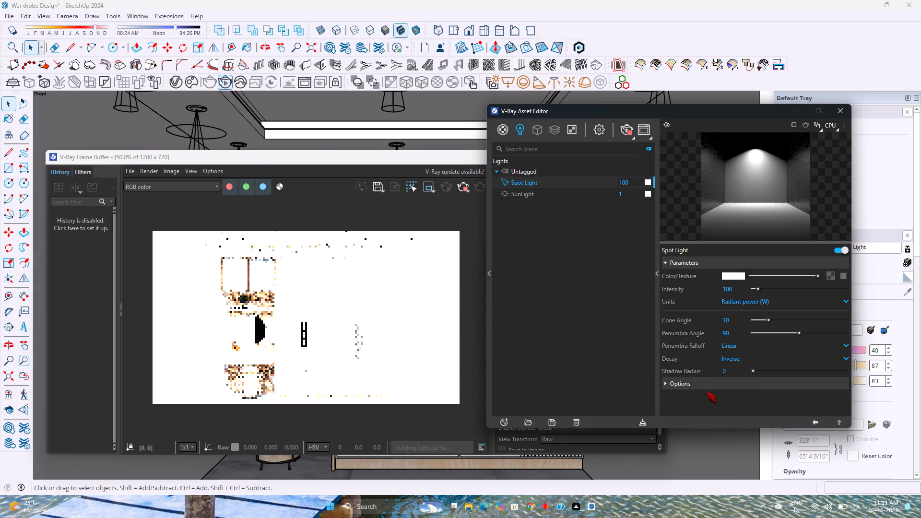
Set the Spot Light's intensity to 5, trying 10 first.
double_click(744, 288)
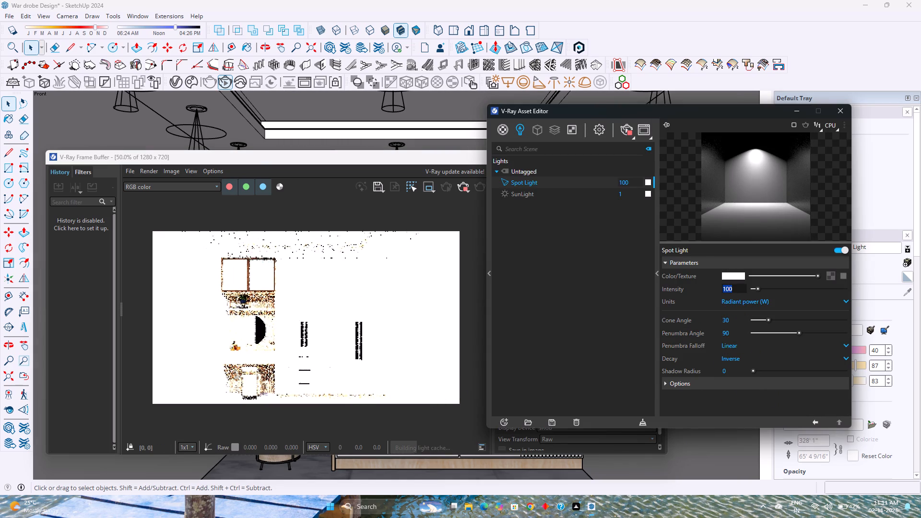
text(10)
key(Return)
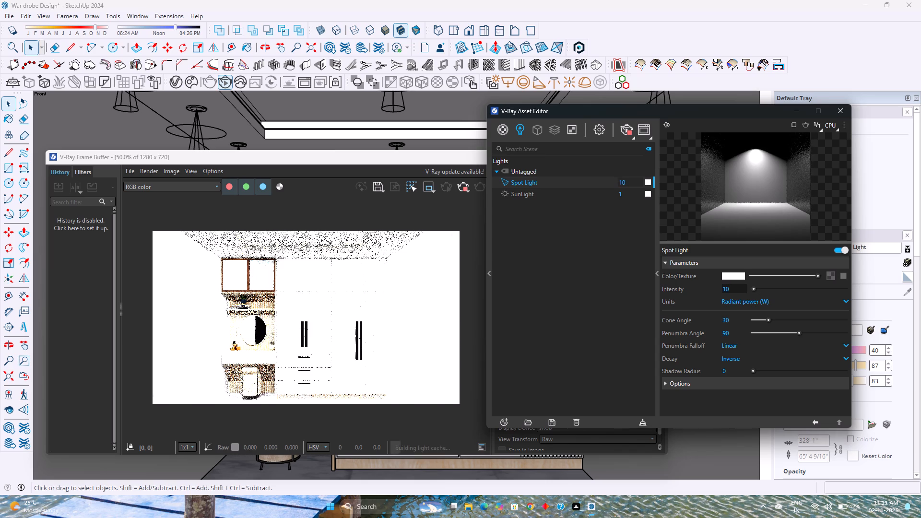
double_click(743, 292)
key(5)
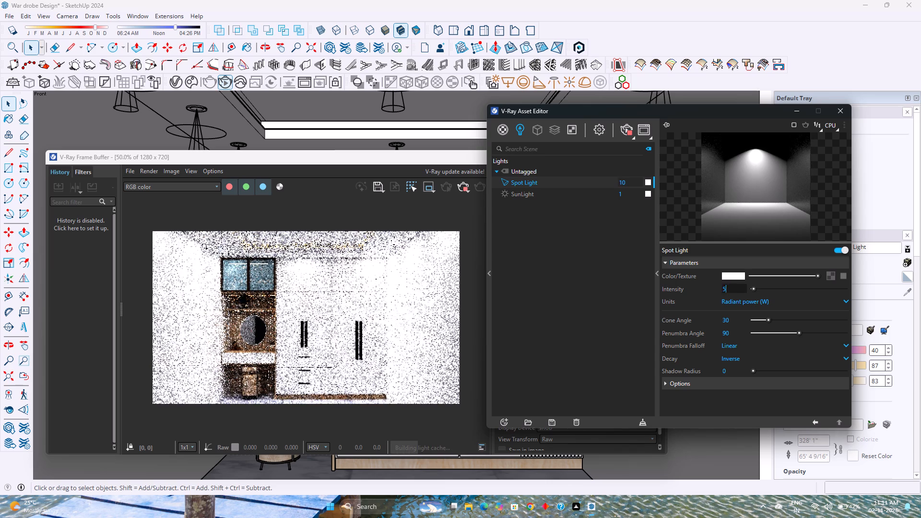
key(Return)
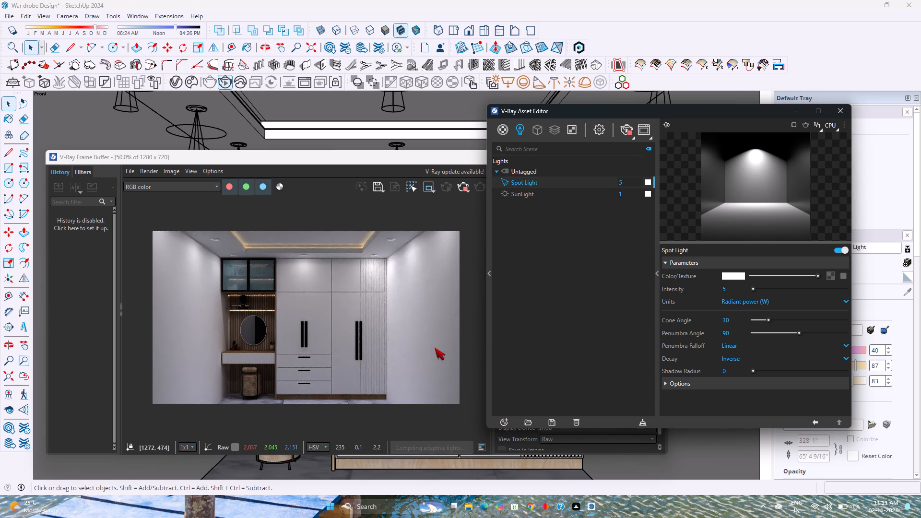
Set the Spot Light's decay back to Inverse Square.
click(741, 361)
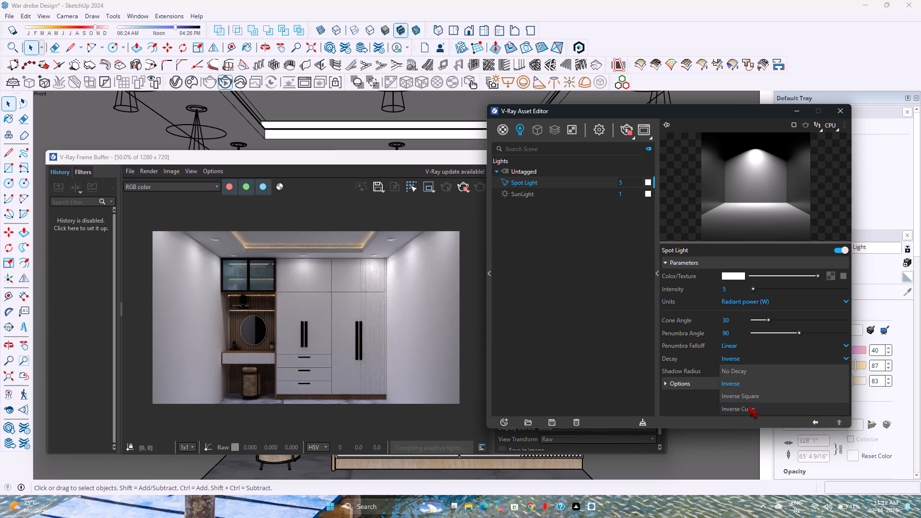
click(745, 394)
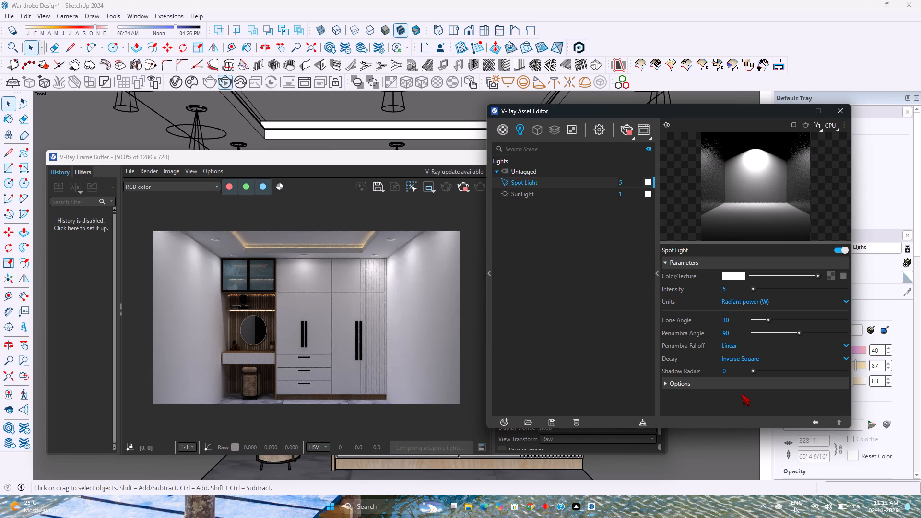
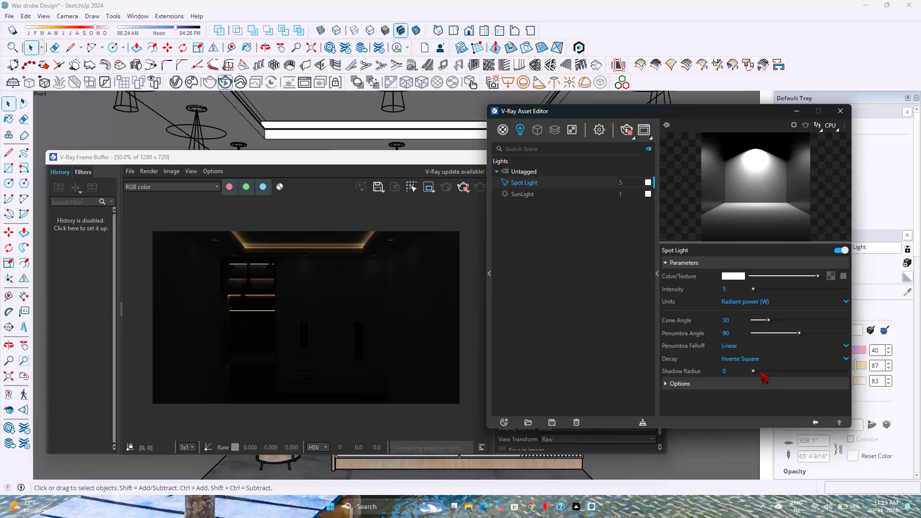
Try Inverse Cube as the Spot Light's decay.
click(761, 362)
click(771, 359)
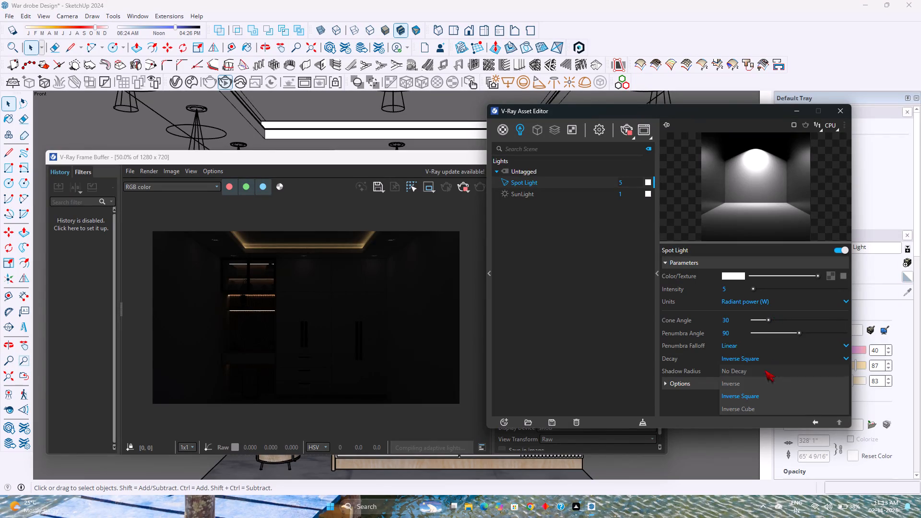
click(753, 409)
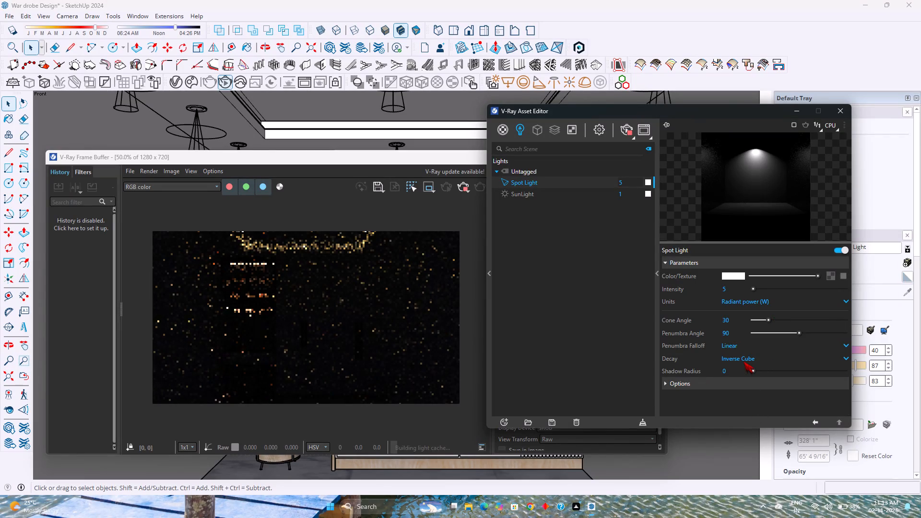
Set the Spot Light's decay to Inverse.
click(744, 359)
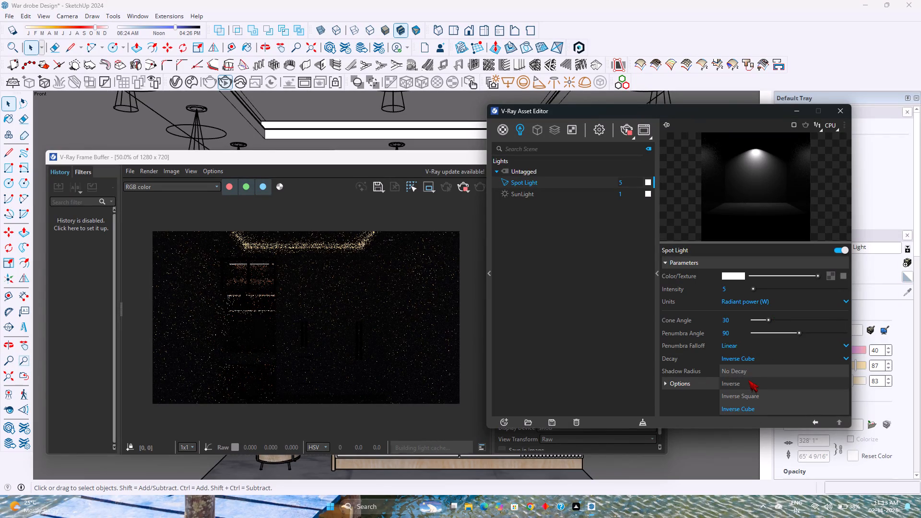
click(748, 380)
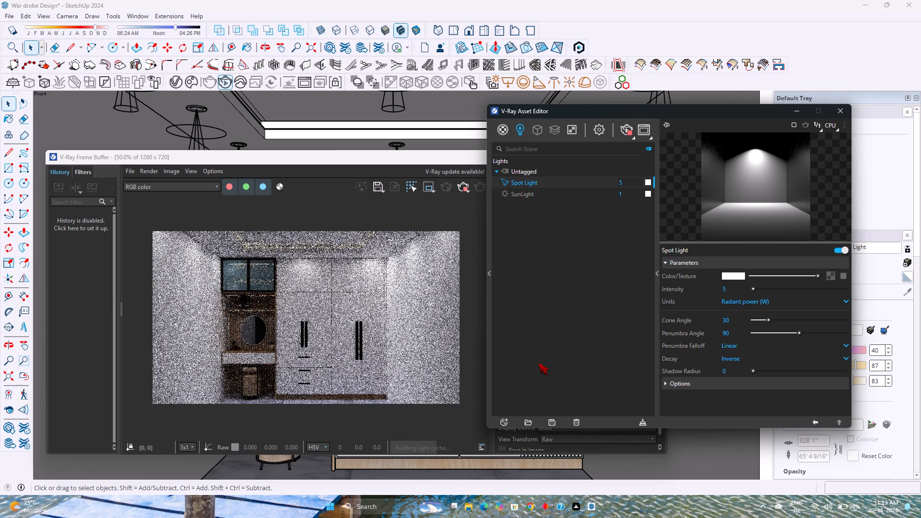
Examine the interactive render of the wardrobe wall, including a closer view of the dressing unit, doors and drawers.
scroll(324, 342, down, 1)
scroll(324, 342, up, 1)
scroll(324, 342, down, 2)
scroll(324, 342, up, 2)
scroll(324, 342, down, 3)
scroll(324, 342, up, 2)
scroll(324, 342, down, 2)
scroll(324, 342, up, 3)
scroll(324, 342, down, 2)
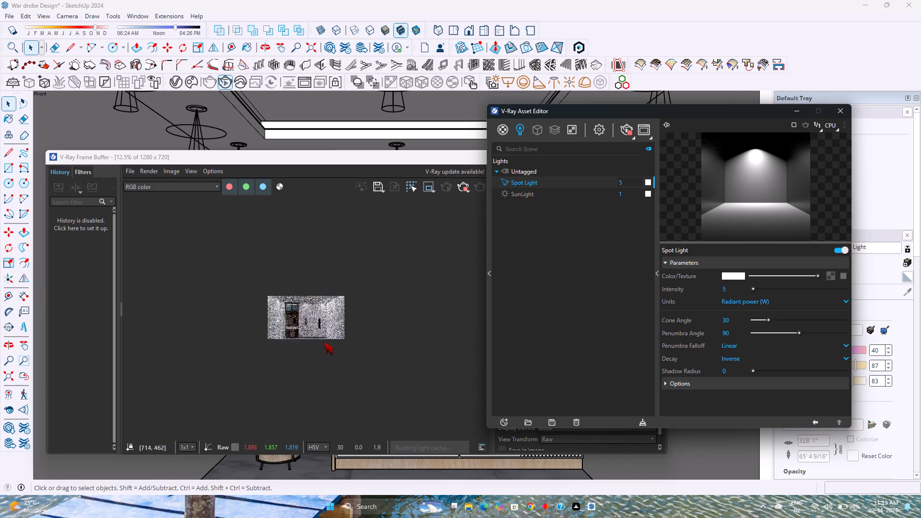
scroll(324, 342, up, 1)
scroll(324, 342, down, 2)
scroll(324, 342, up, 3)
scroll(324, 342, down, 3)
scroll(324, 342, up, 2)
scroll(324, 342, down, 2)
scroll(324, 342, up, 2)
scroll(324, 342, down, 2)
scroll(324, 342, up, 3)
scroll(324, 342, down, 4)
scroll(324, 342, up, 3)
scroll(324, 342, down, 3)
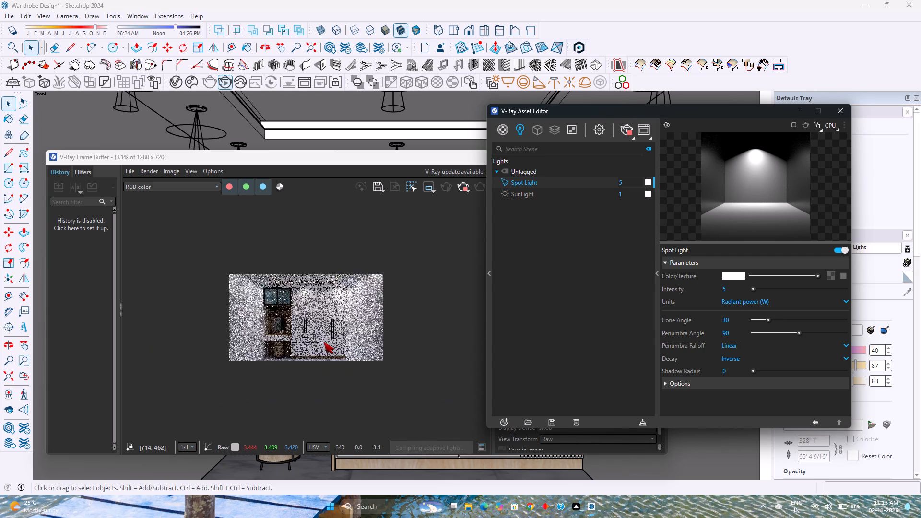
scroll(324, 342, up, 3)
scroll(324, 342, down, 2)
scroll(324, 342, up, 3)
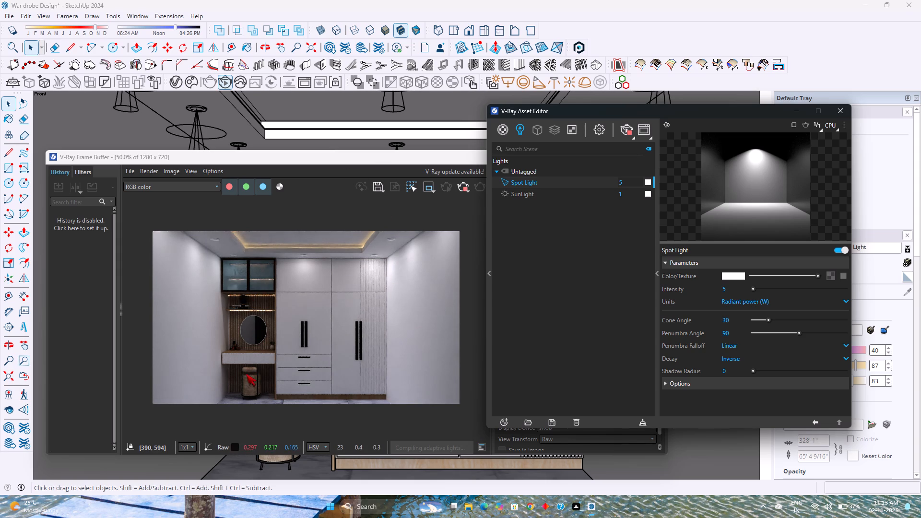
scroll(246, 373, up, 2)
scroll(245, 370, down, 2)
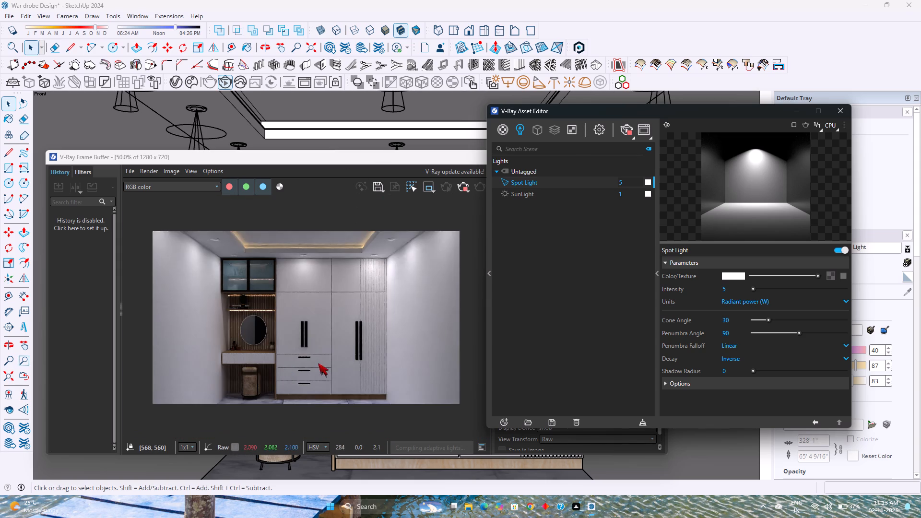
scroll(332, 359, up, 1)
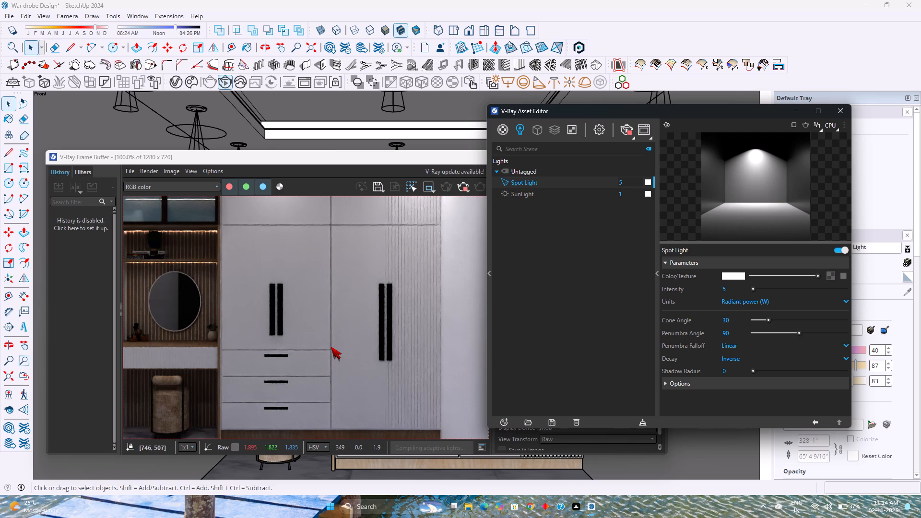
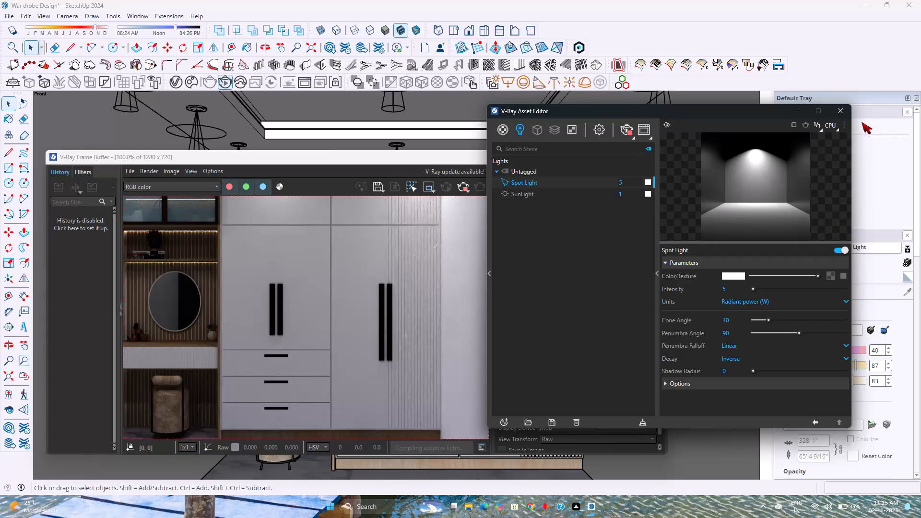
Close the V-Ray Asset Editor and minimize the Frame Buffer to clear the view of the wardrobe model.
click(837, 109)
click(614, 161)
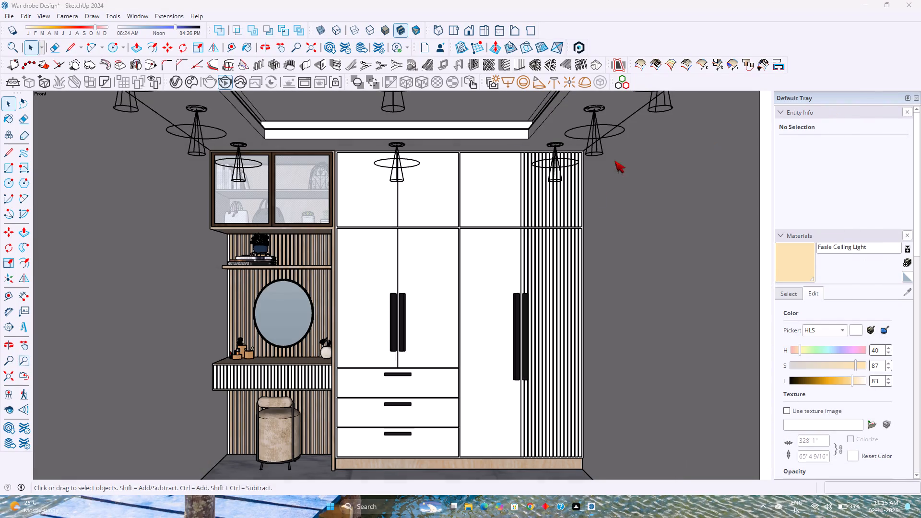
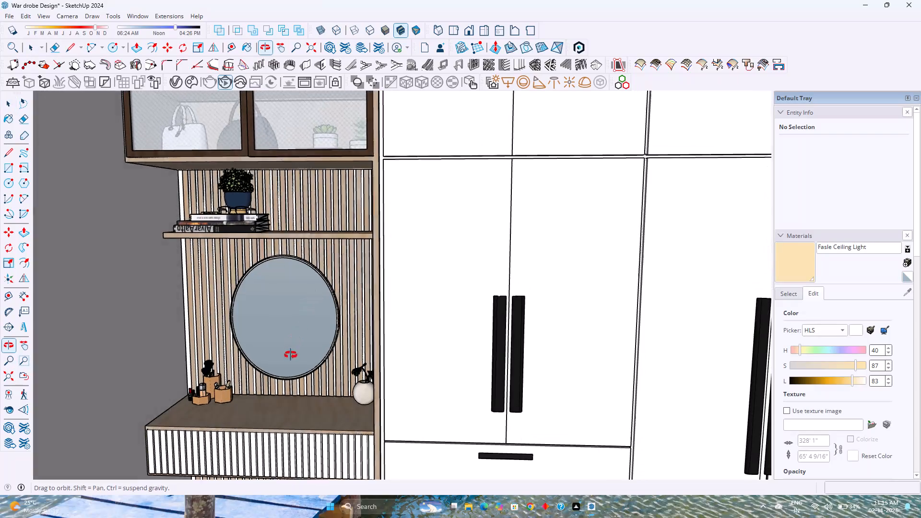
Move the round mirror 10' along the blue axis, out from the slatted wall above the dressing table.
middle_click(290, 359)
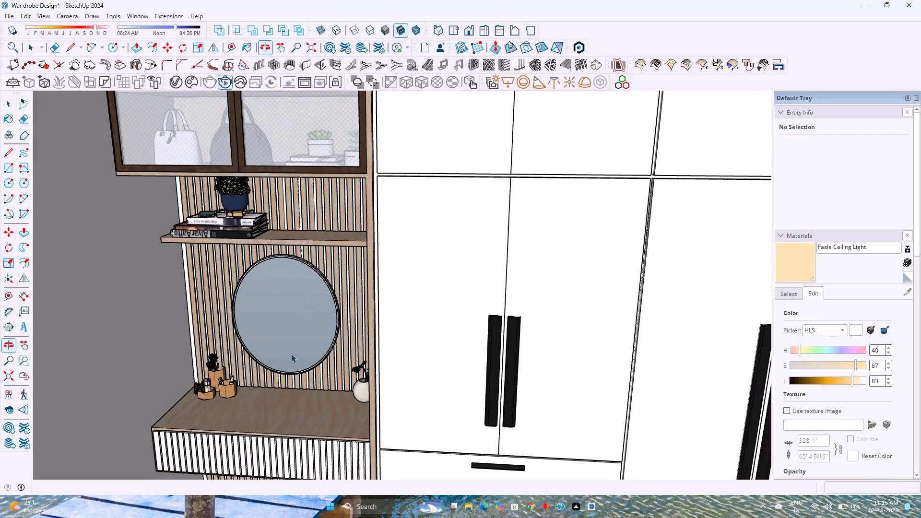
click(334, 295)
scroll(334, 295, up, 3)
double_click(333, 295)
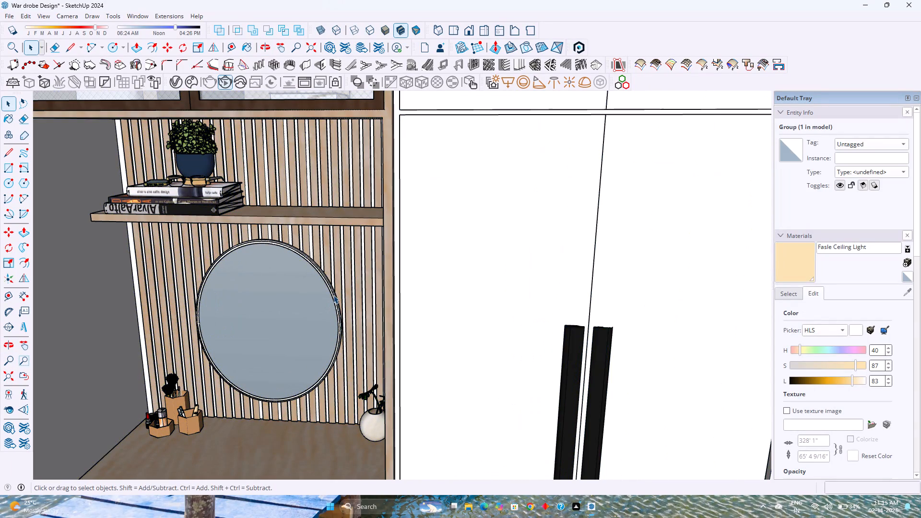
click(333, 295)
double_click(333, 295)
click(333, 295)
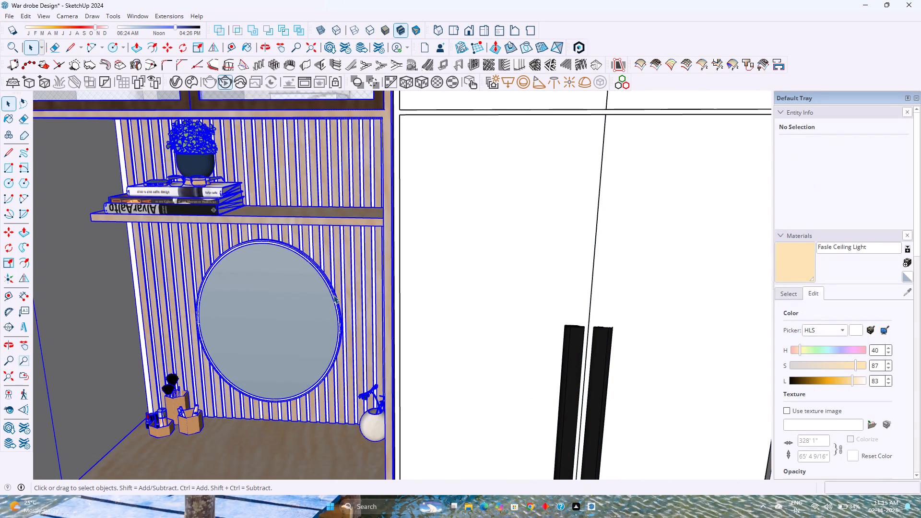
click(333, 295)
click(333, 295)
key(m)
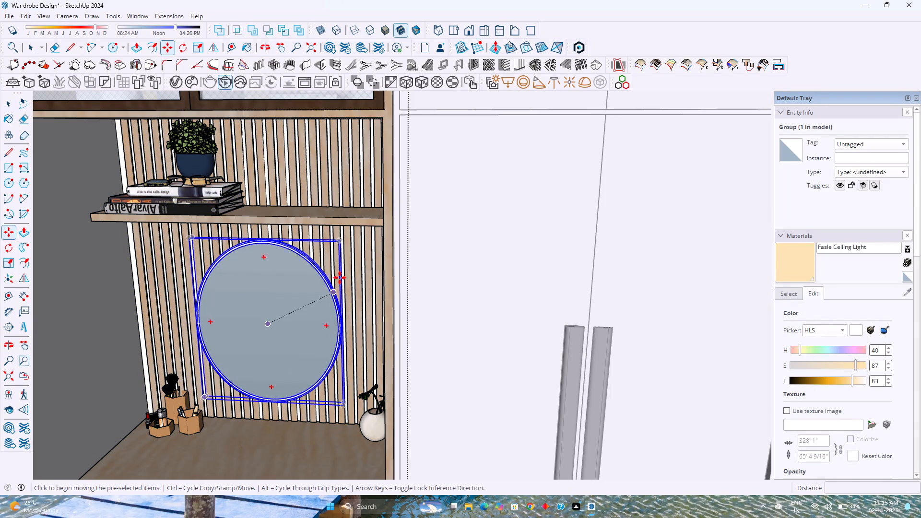
click(341, 240)
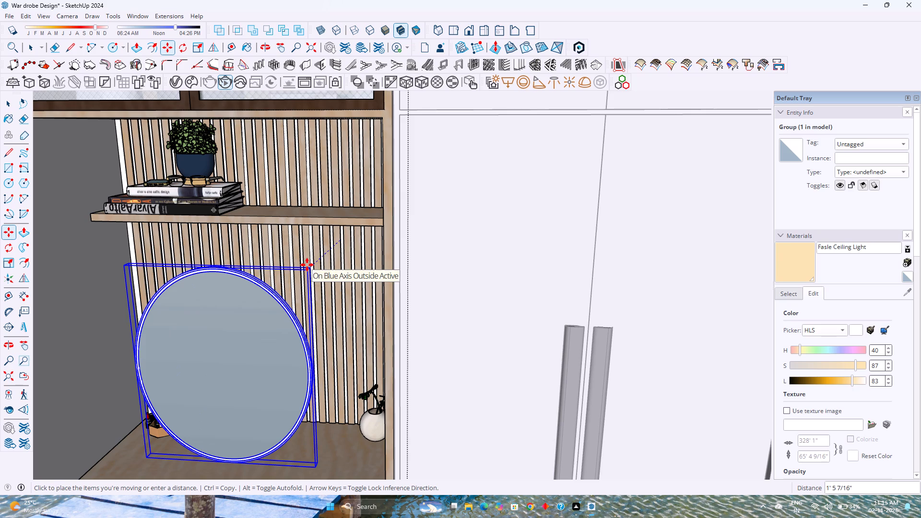
key(Up)
scroll(295, 301, down, 13)
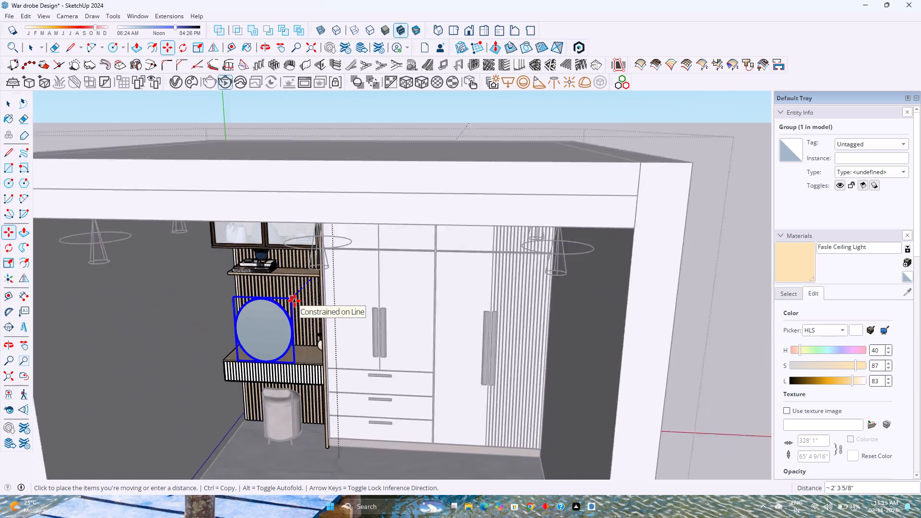
scroll(295, 301, down, 2)
key(1)
key(0)
key(apostrophe)
key(Return)
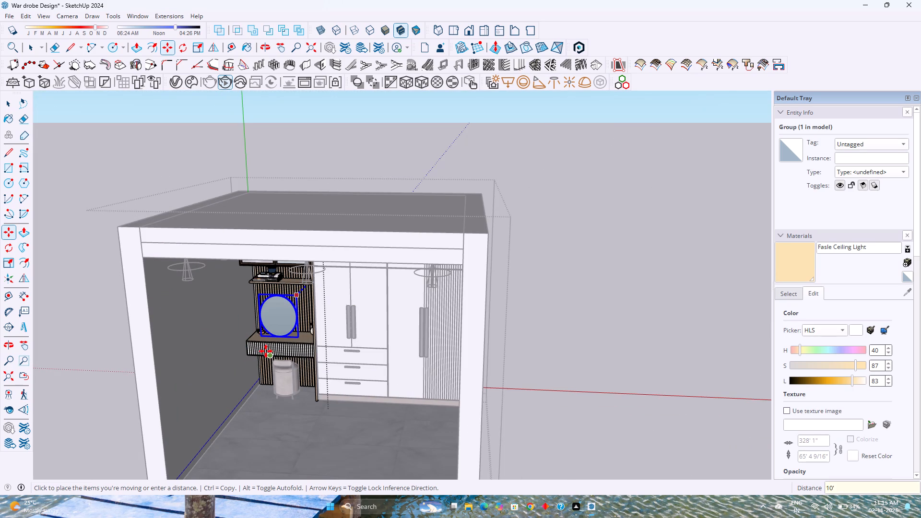
key(space)
Open the mirror group from behind, select the thin ring on its back, and bring up the V-Ray material list.
middle_drag(262, 348, 119, 362)
middle_click(119, 362)
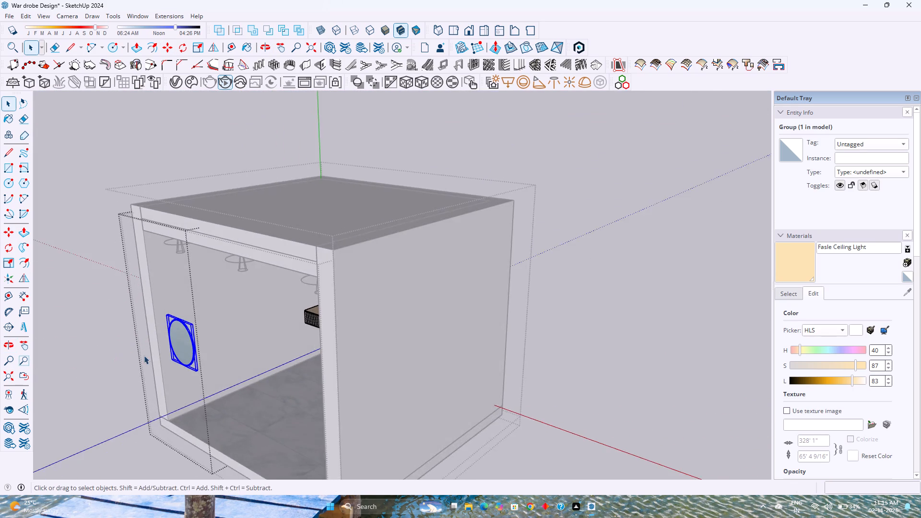
scroll(144, 355, up, 18)
middle_drag(233, 311, 23, 314)
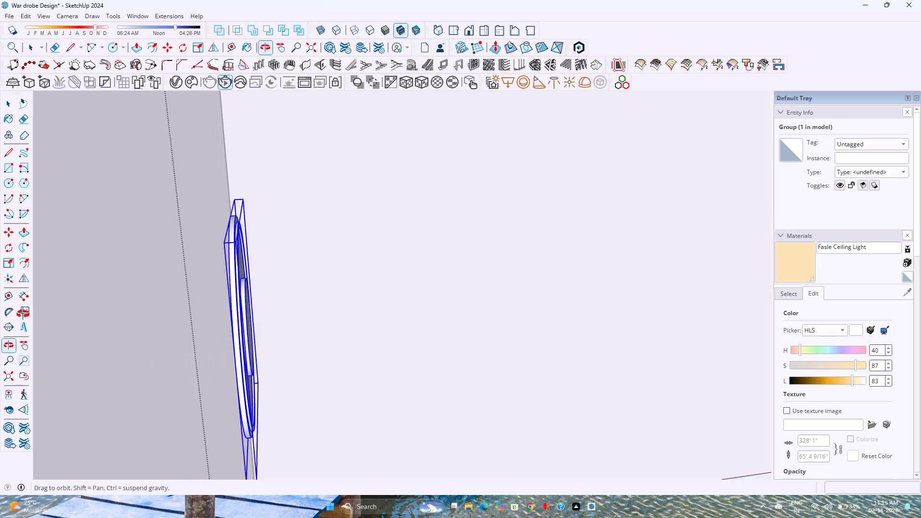
middle_drag(23, 314, 27, 314)
middle_drag(19, 314, 14, 314)
middle_click(10, 314)
scroll(236, 291, up, 7)
middle_drag(247, 288, 127, 302)
double_click(207, 252)
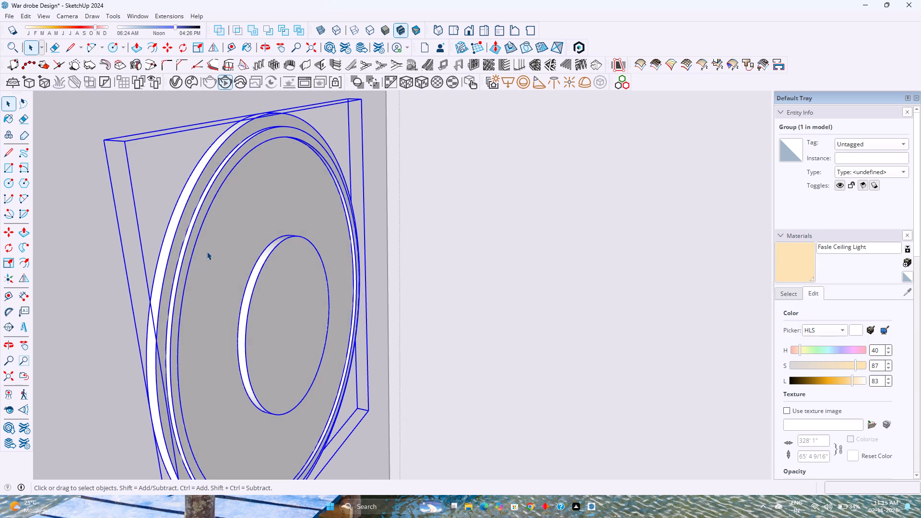
scroll(193, 248, up, 3)
click(192, 247)
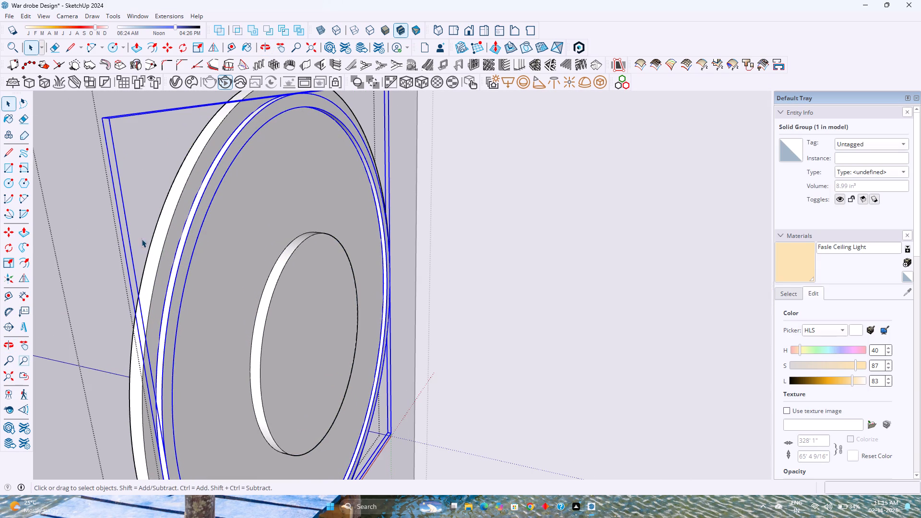
click(180, 79)
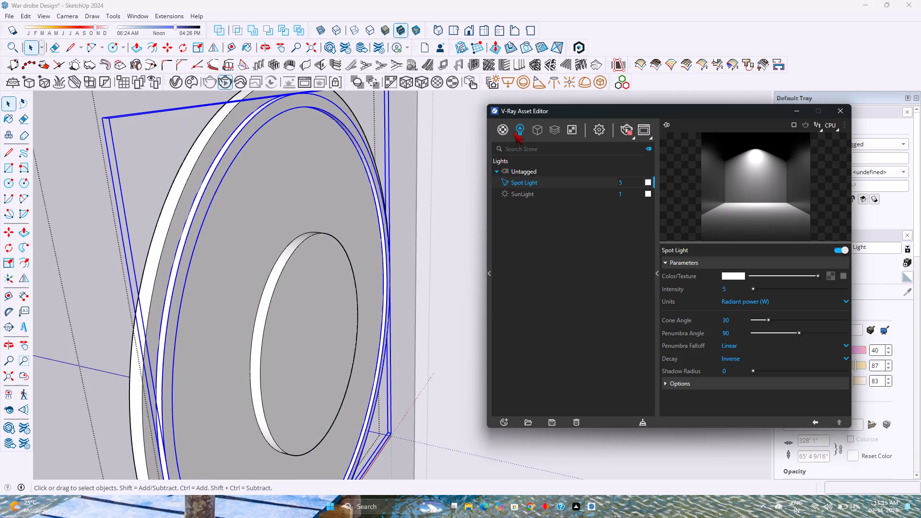
click(508, 132)
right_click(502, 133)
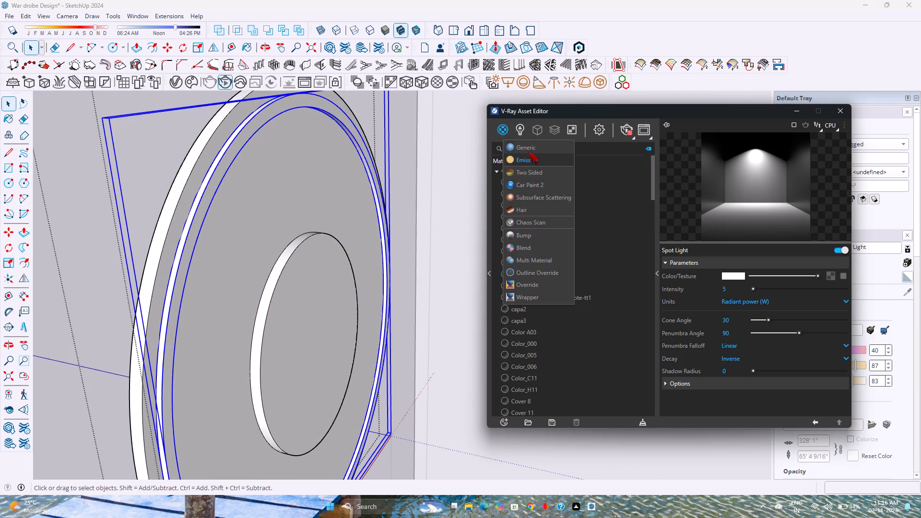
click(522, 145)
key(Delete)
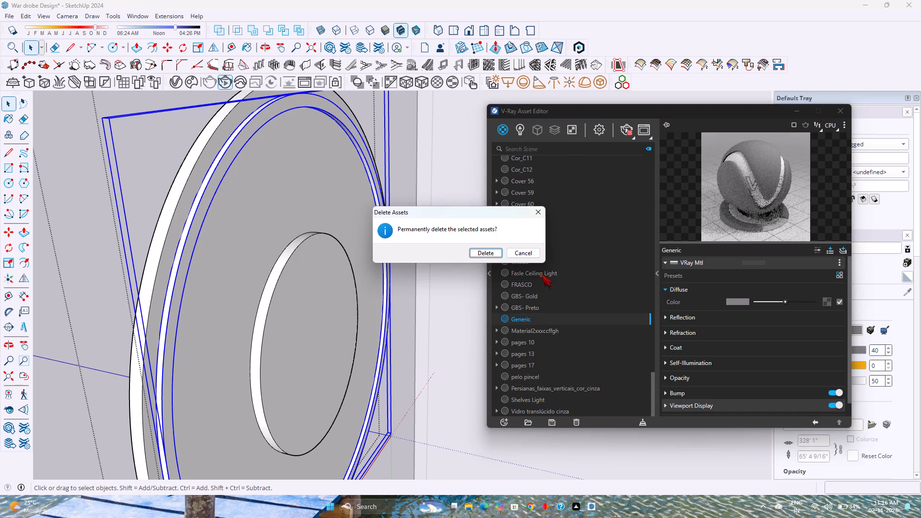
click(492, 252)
Create a new V-Ray Emissive material and name it Mirror Light.
right_click(502, 126)
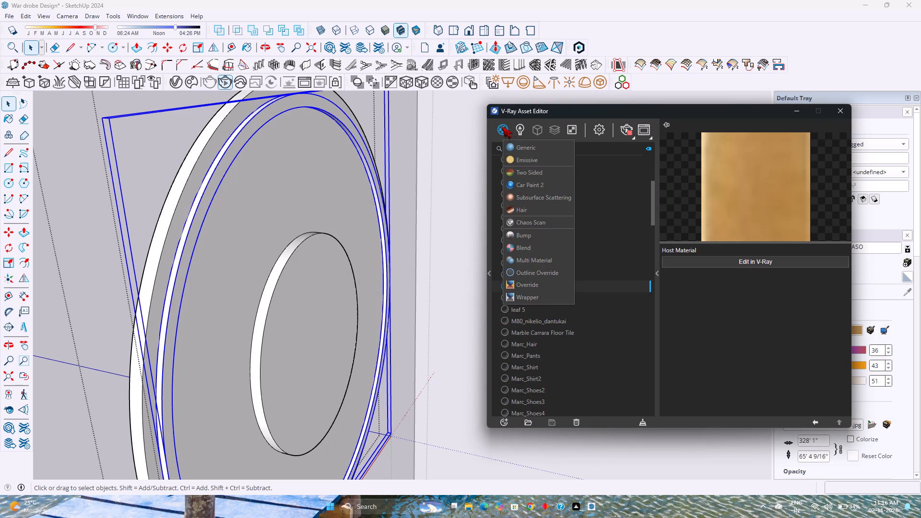
click(523, 162)
right_click(525, 285)
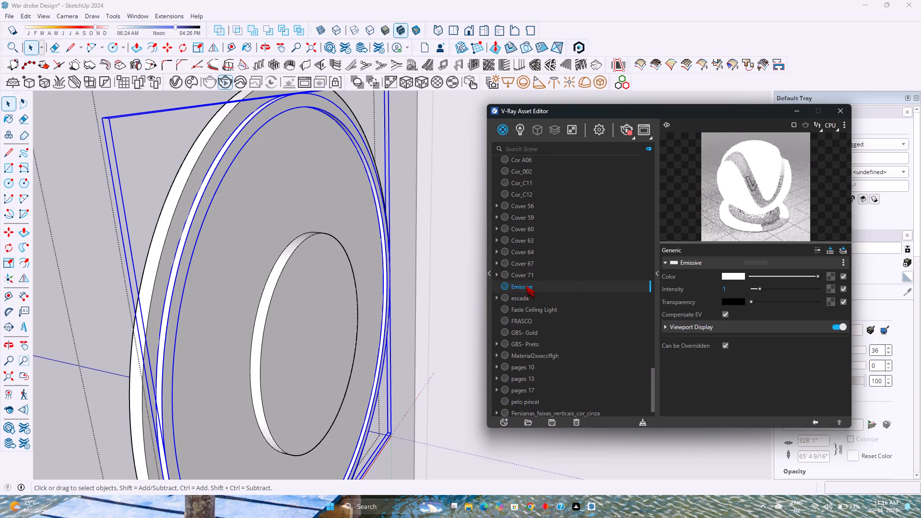
click(560, 342)
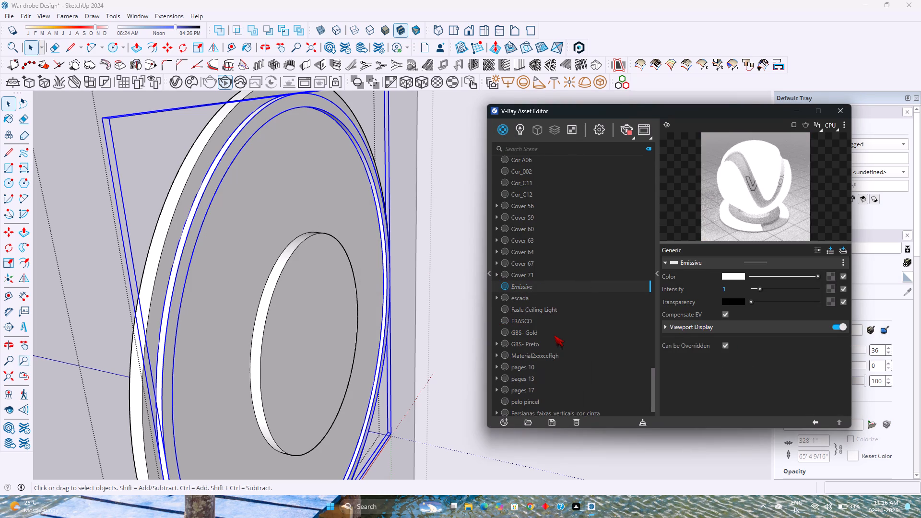
key(BackSpace)
key(BackSpace)
key(BackSpace)
key(BackSpace)
key(BackSpace)
key(BackSpace)
key(BackSpace)
key(BackSpace)
key(BackSpace)
key(BackSpace)
key(BackSpace)
key(BackSpace)
key(BackSpace)
key(BackSpace)
key(BackSpace)
text(Mirror)
key(space)
text(Light)
key(Return)
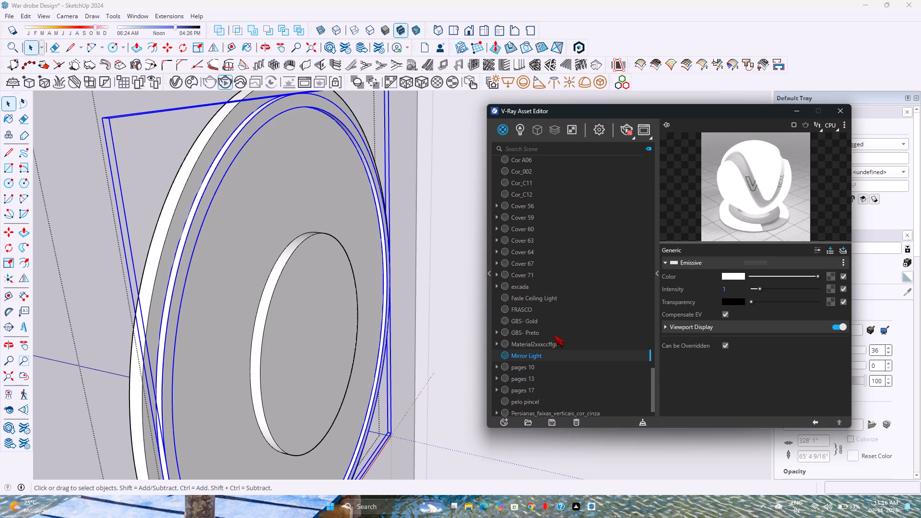
Set the Mirror Light material's emissive intensity to 10.
double_click(743, 289)
text(10)
key(Return)
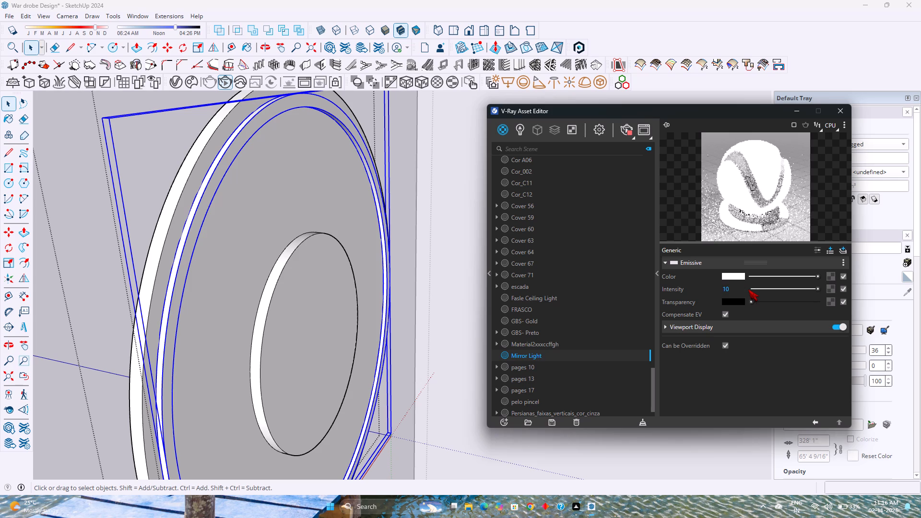
Set the Mirror Light colour to a warm yellow with RGB 0.991, 0.875, 0.592.
click(733, 277)
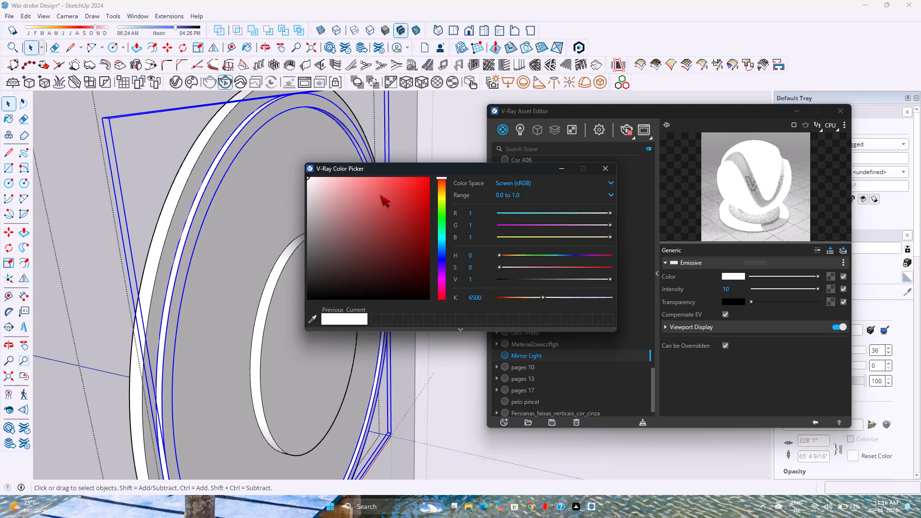
click(441, 186)
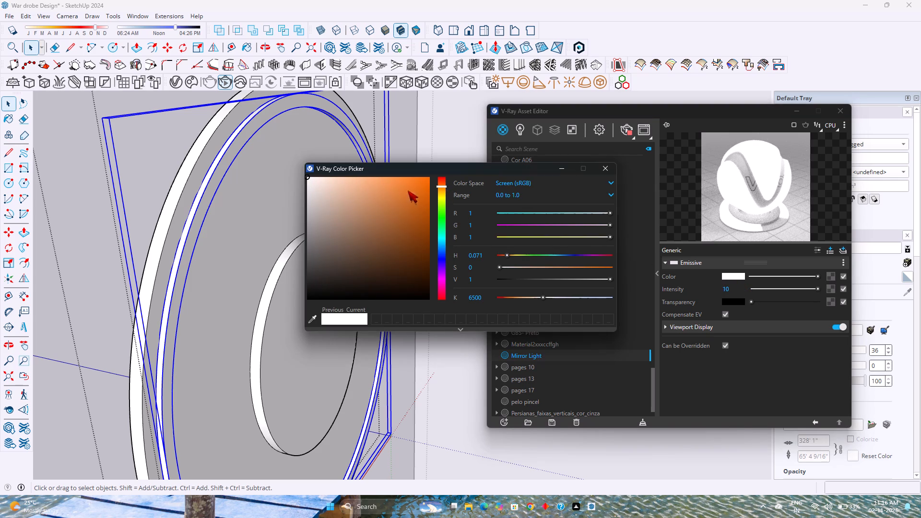
click(442, 188)
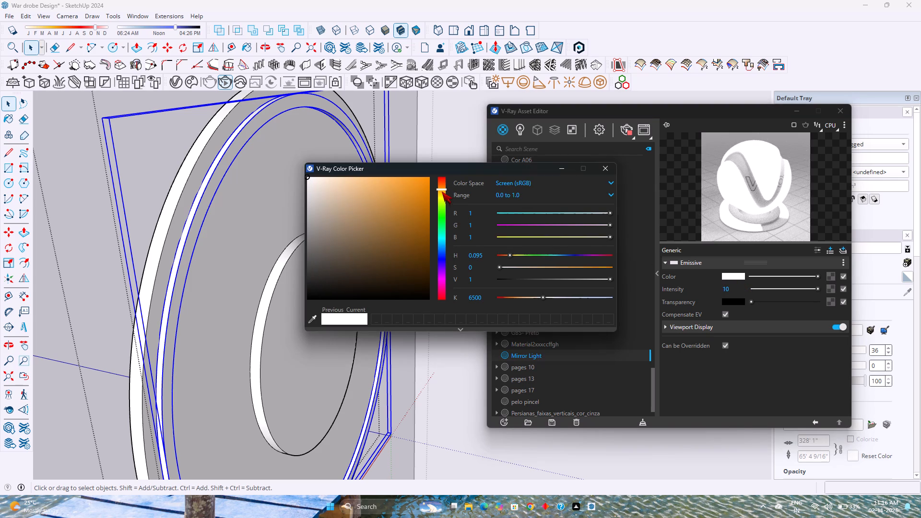
click(442, 191)
click(339, 178)
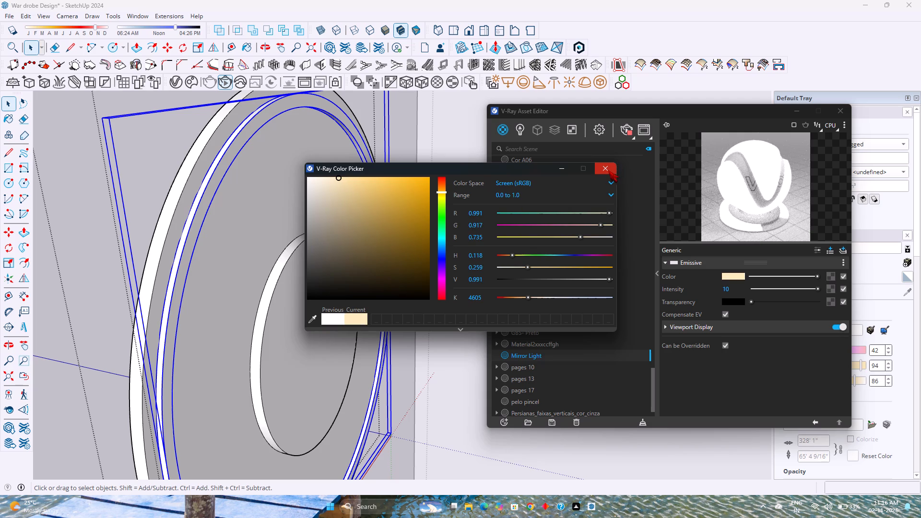
click(353, 177)
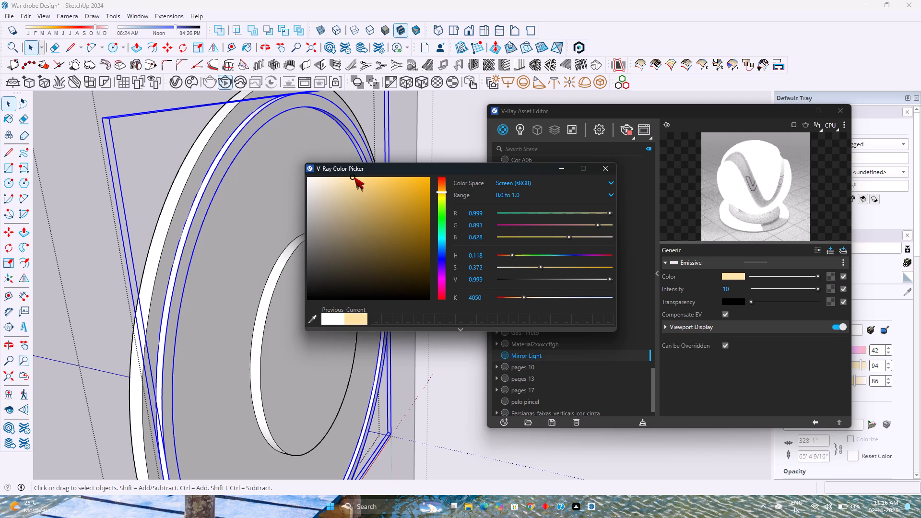
click(356, 178)
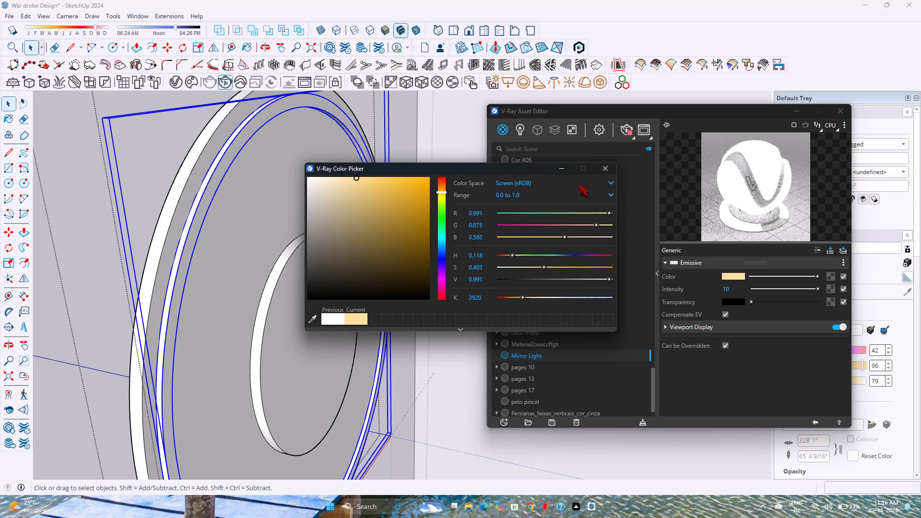
click(603, 170)
Apply the Mirror Light material to the selected ring on the mirror's back and close the Asset Editor.
right_click(534, 357)
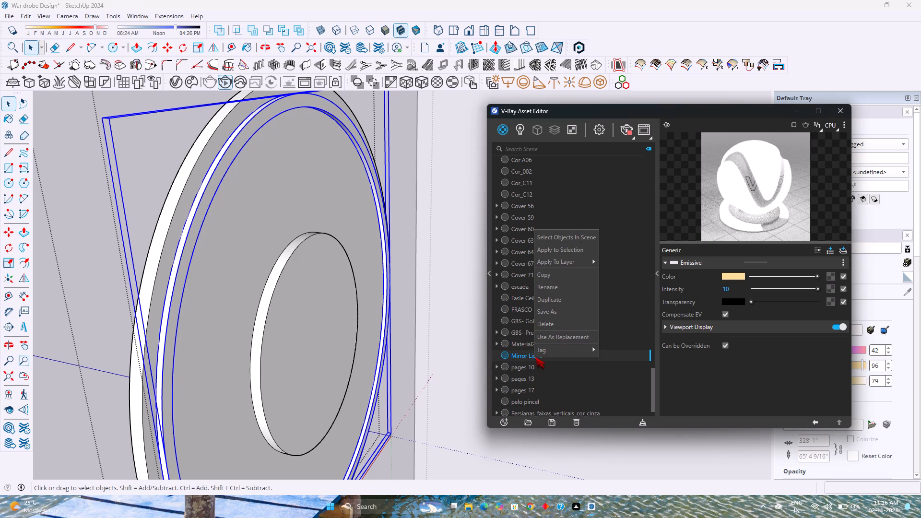
click(569, 252)
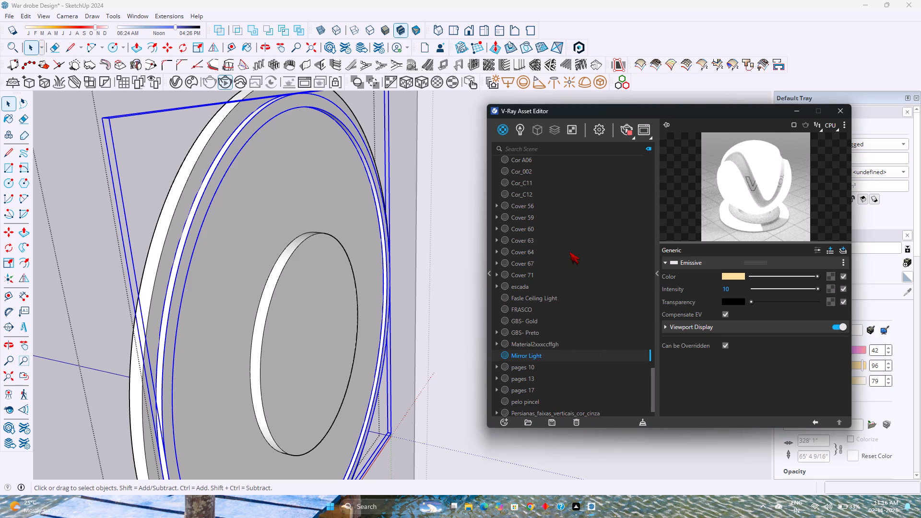
scroll(569, 252, down, 3)
click(846, 110)
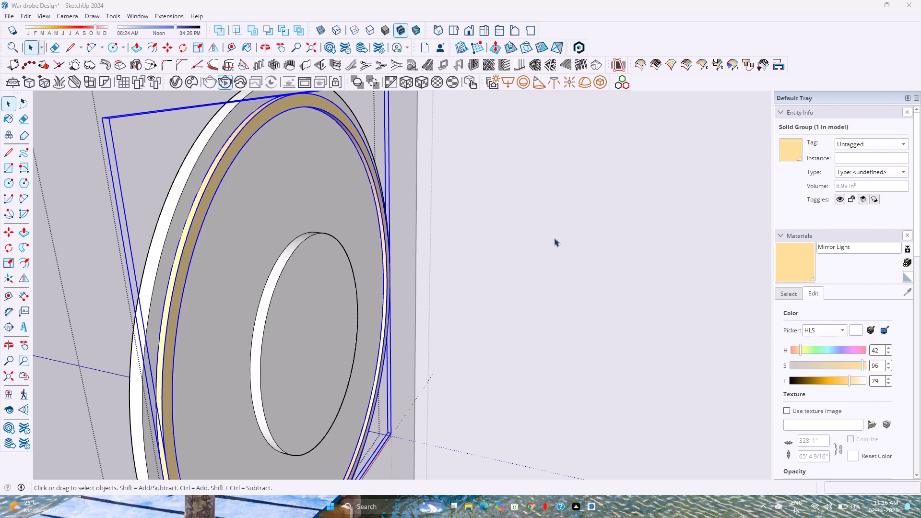
Apply the V-Ray Mirror Light material to the thin ring group around the mirror's front glass and close the Asset Editor.
middle_drag(228, 305, 347, 313)
middle_click(347, 313)
scroll(351, 313, down, 3)
middle_drag(260, 321, 367, 317)
scroll(485, 272, up, 12)
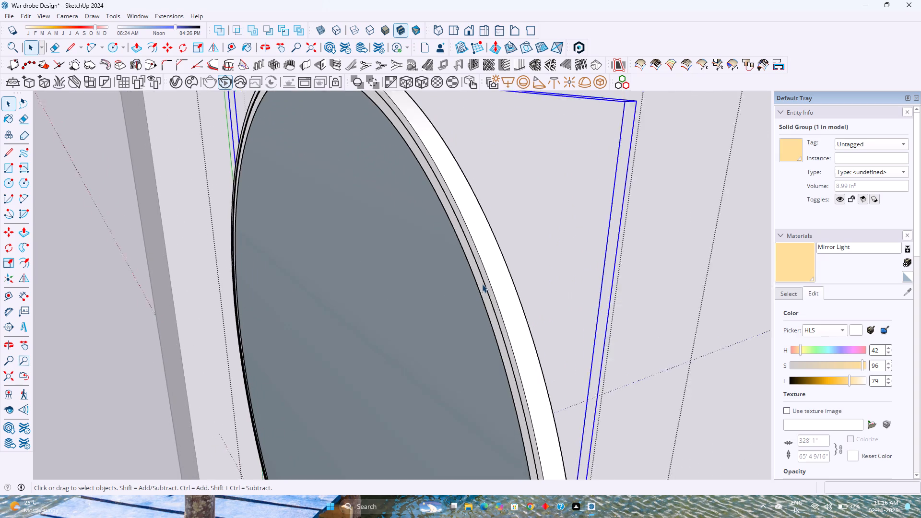
scroll(482, 284, up, 6)
click(477, 287)
scroll(477, 287, down, 7)
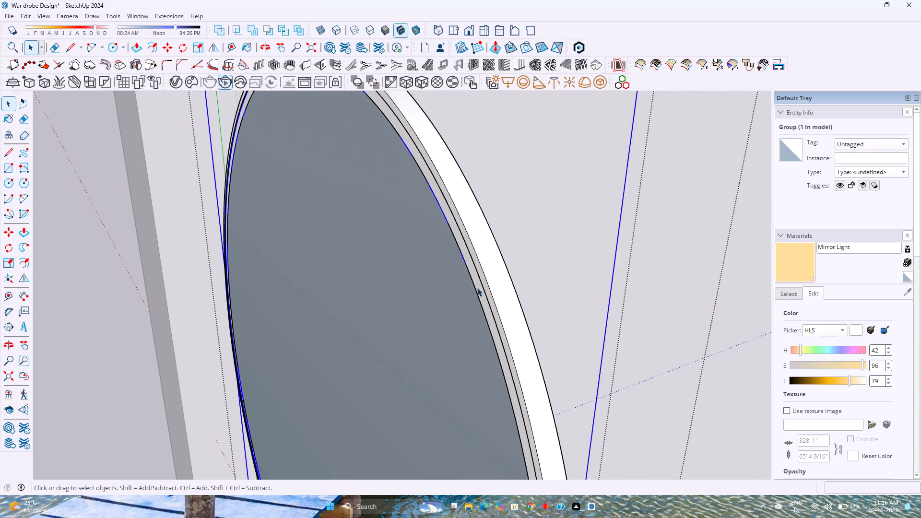
scroll(477, 288, down, 8)
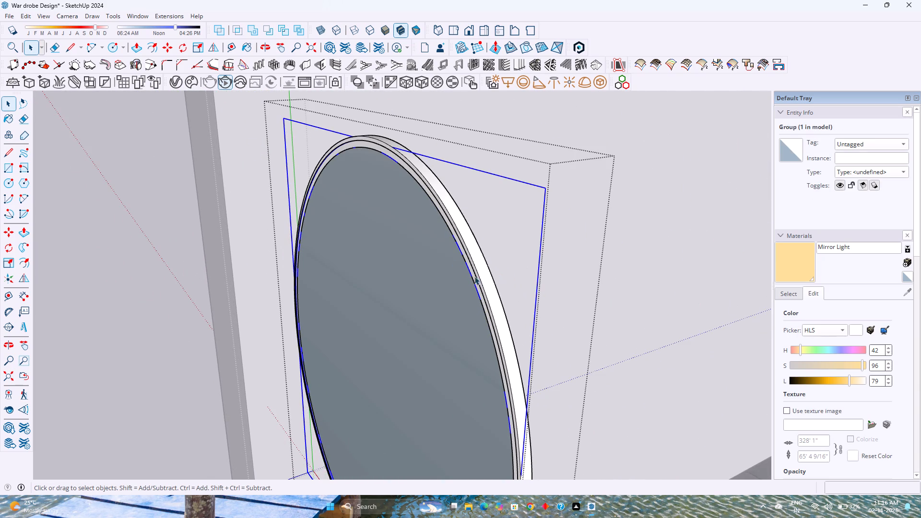
click(171, 79)
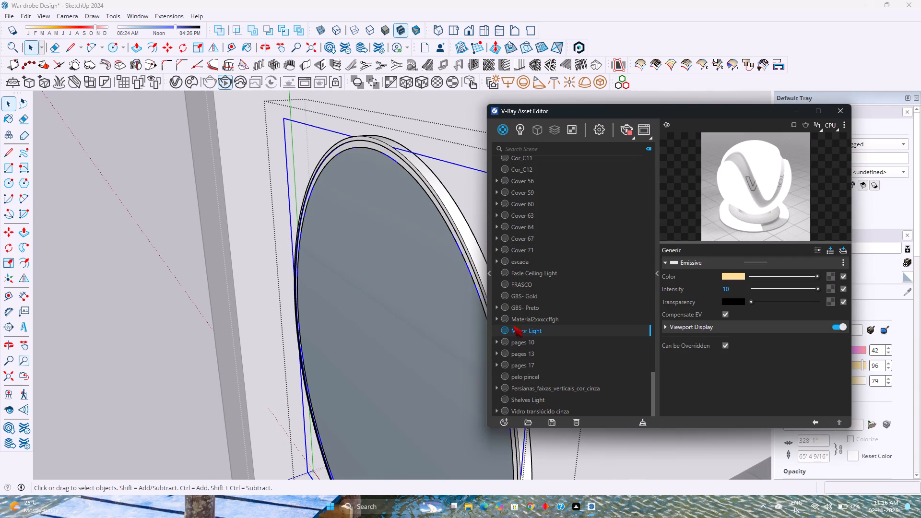
right_click(512, 329)
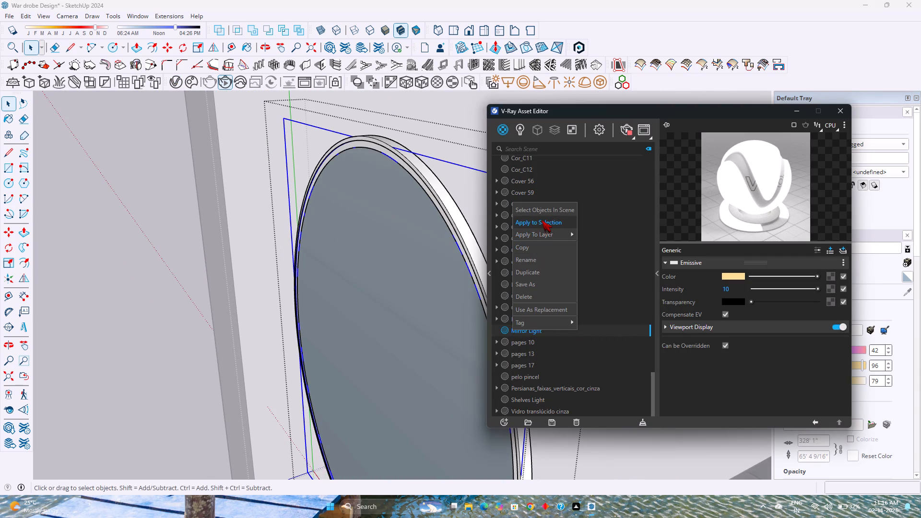
click(542, 220)
click(840, 115)
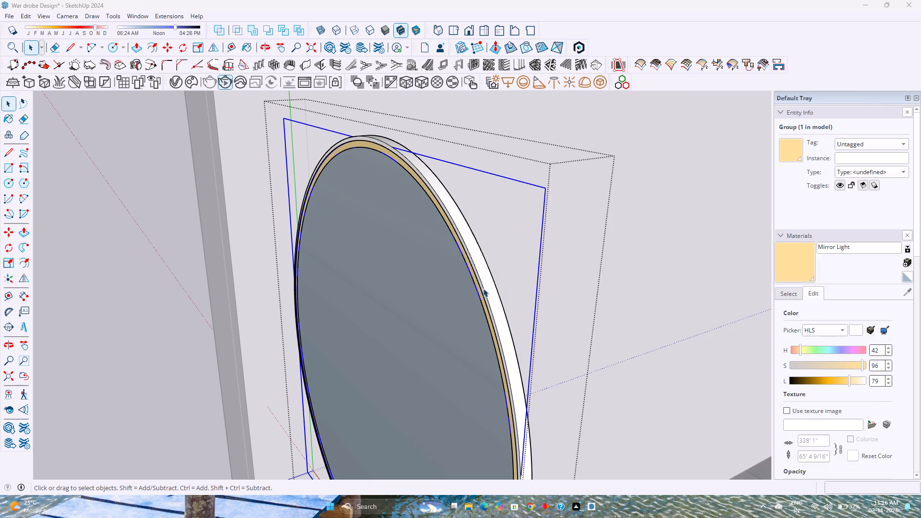
scroll(448, 296, down, 2)
key(Escape)
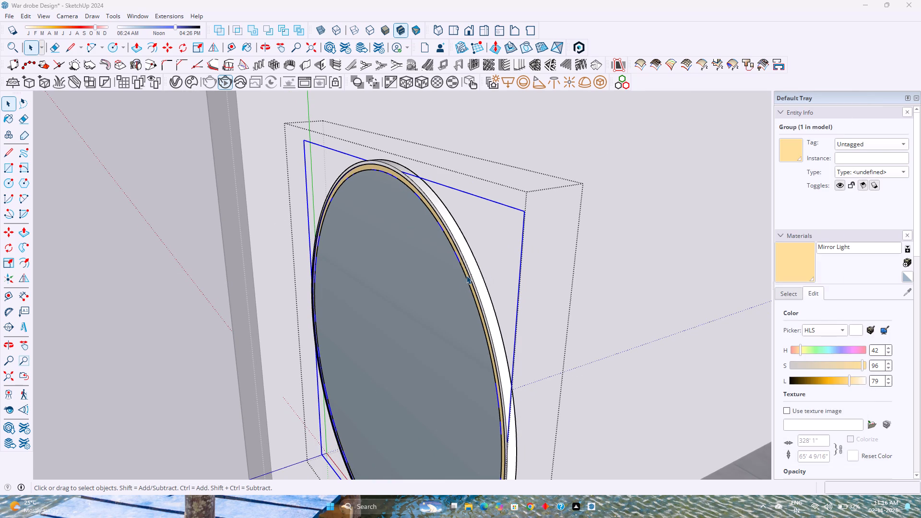
Paint all connected faces of the round mirror's white outer rim with Wood Veneer 01 from the Wood collection.
click(474, 275)
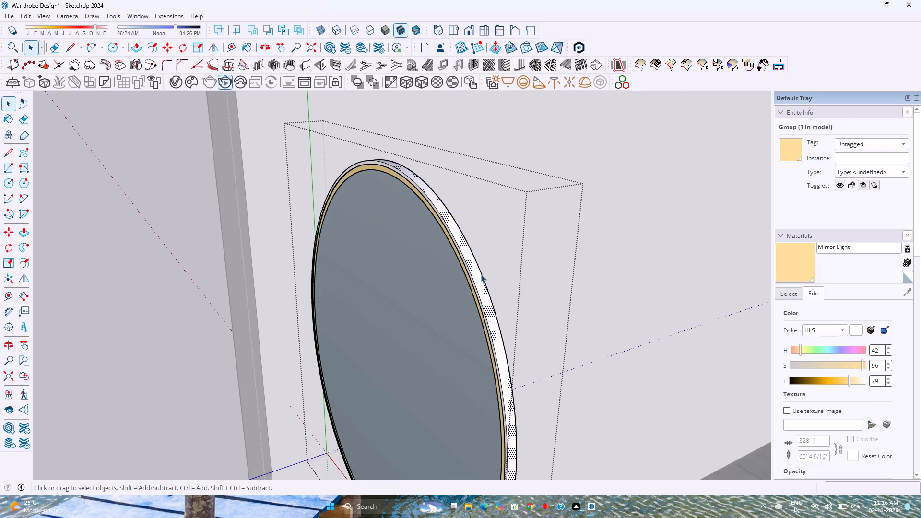
scroll(516, 299, up, 1)
middle_drag(515, 299, 490, 308)
double_click(344, 309)
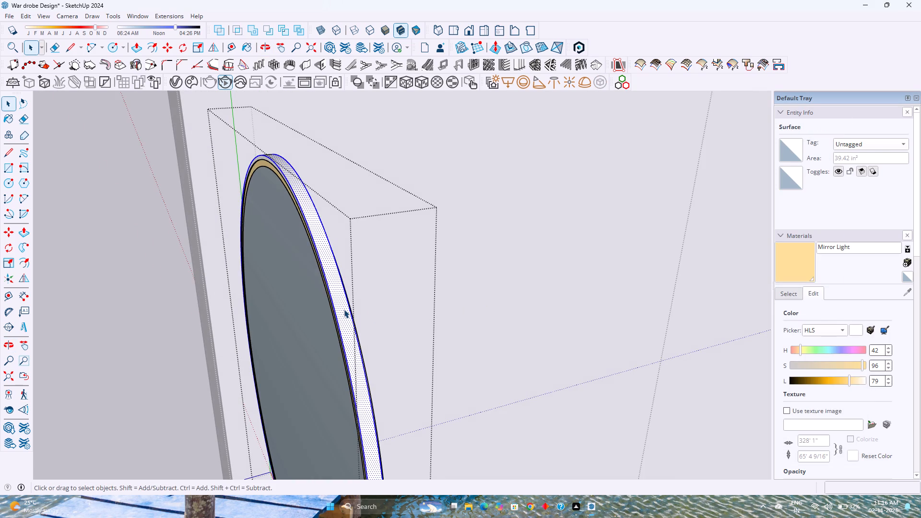
scroll(337, 312, up, 8)
middle_drag(325, 353, 406, 321)
middle_click(410, 320)
middle_click(411, 320)
middle_click(412, 320)
scroll(389, 317, up, 4)
click(388, 317)
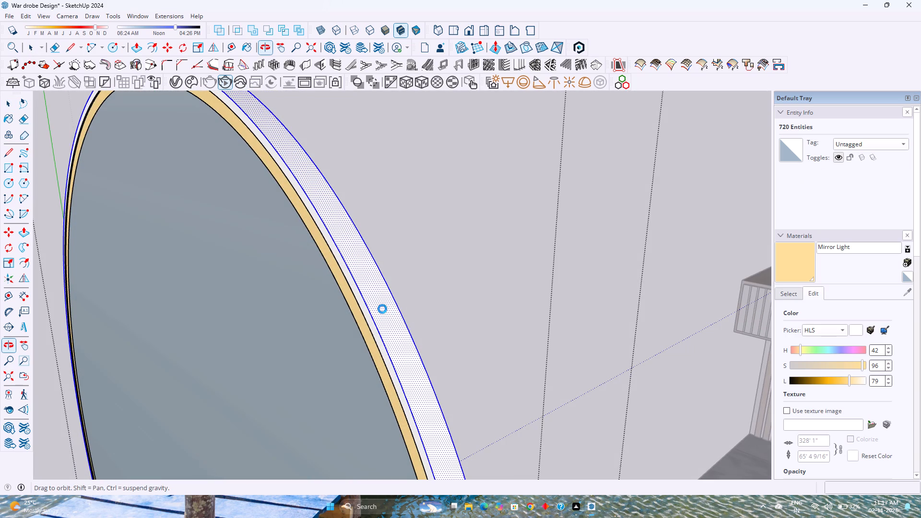
click(382, 309)
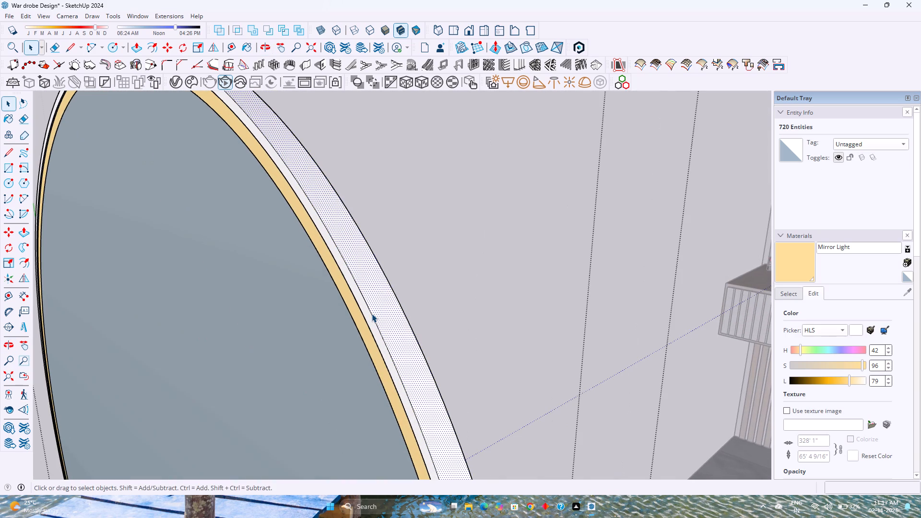
triple_click(389, 308)
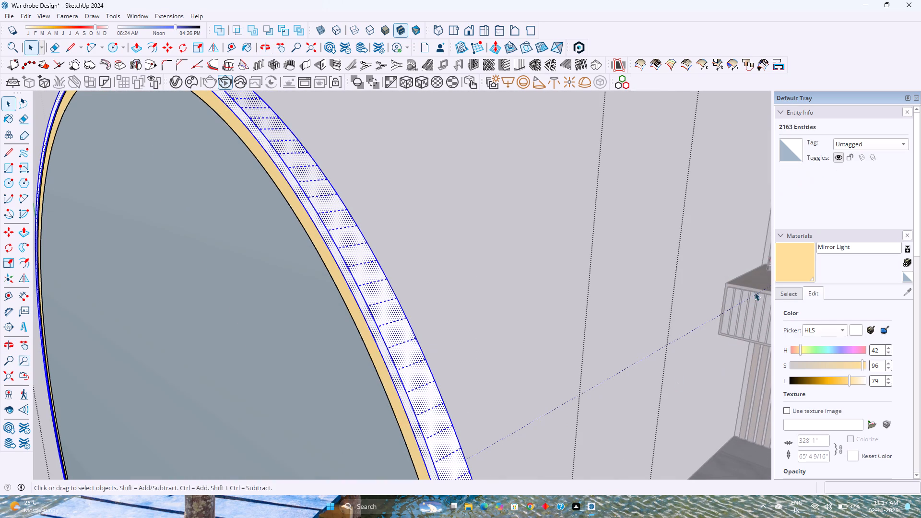
click(788, 296)
scroll(838, 396, down, 4)
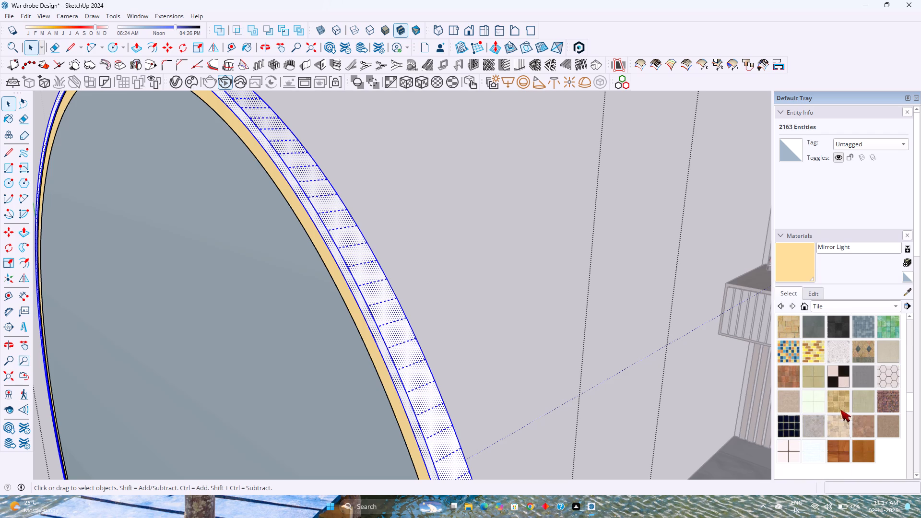
click(864, 452)
click(818, 249)
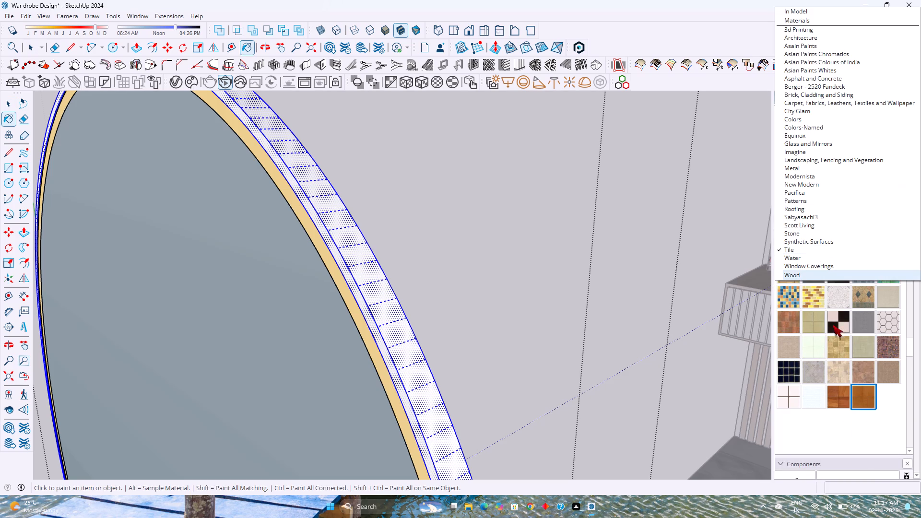
click(799, 277)
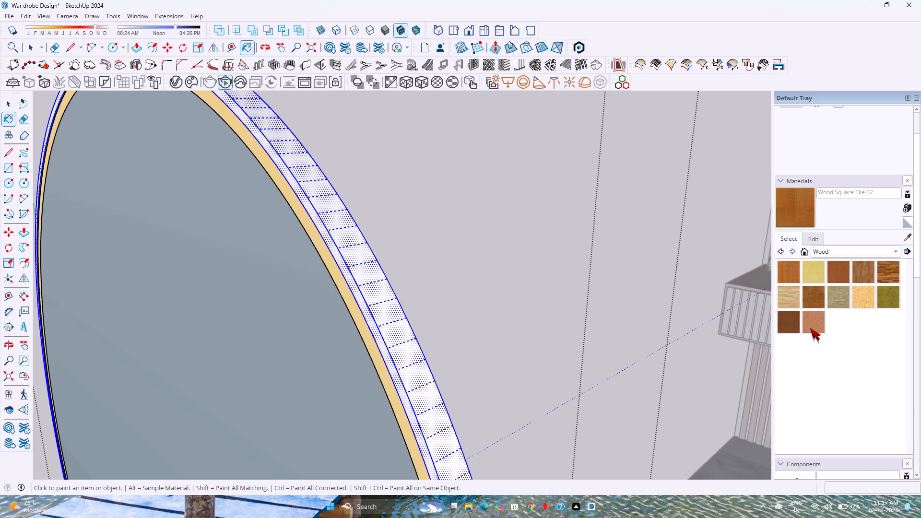
click(810, 328)
click(792, 330)
click(424, 388)
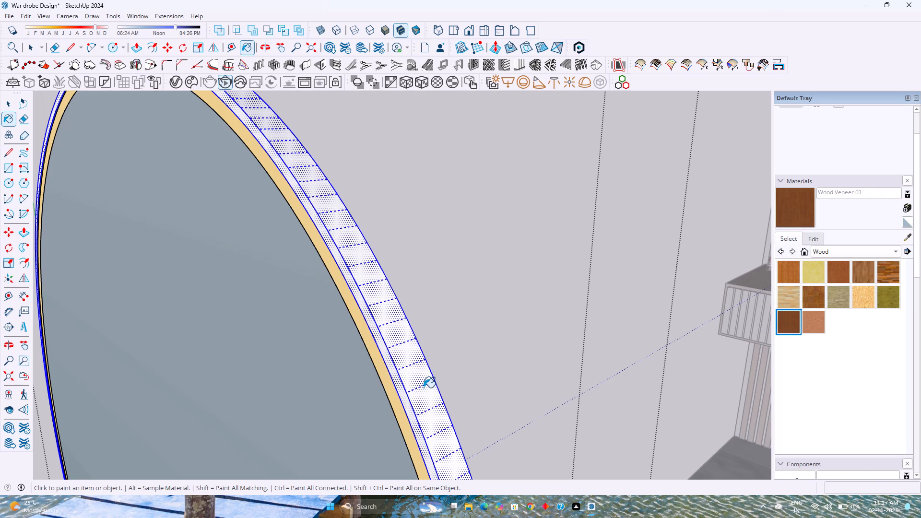
scroll(424, 388, down, 9)
key(space)
key(Escape)
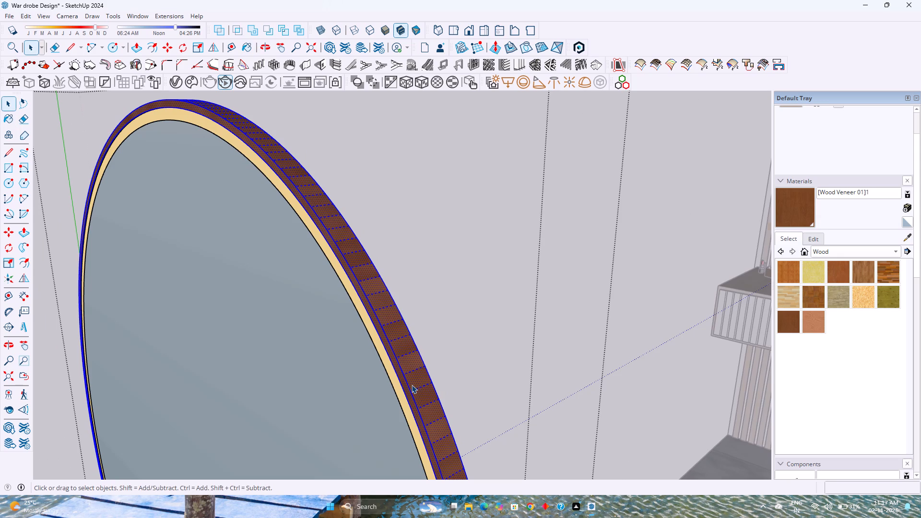
Move the whole round mirror 10' back to its place on the slatted vanity wall.
scroll(414, 271, down, 4)
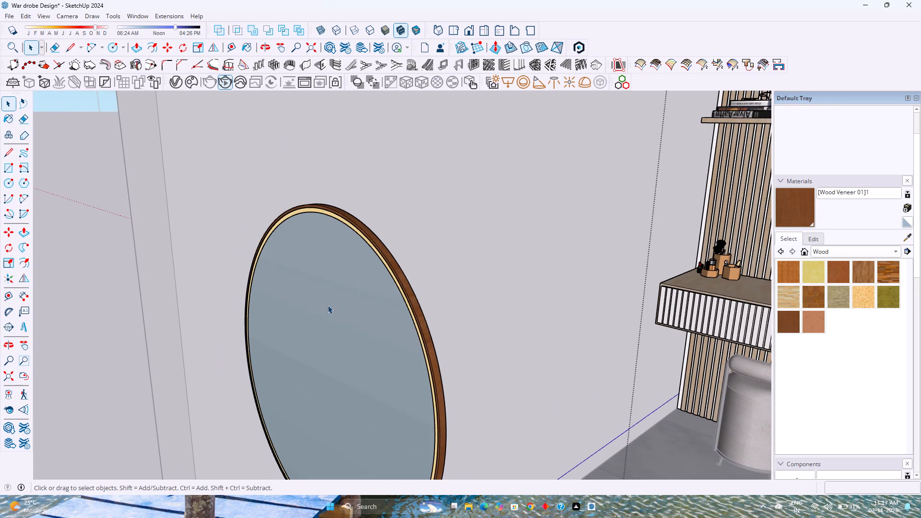
scroll(329, 298, down, 2)
click(339, 296)
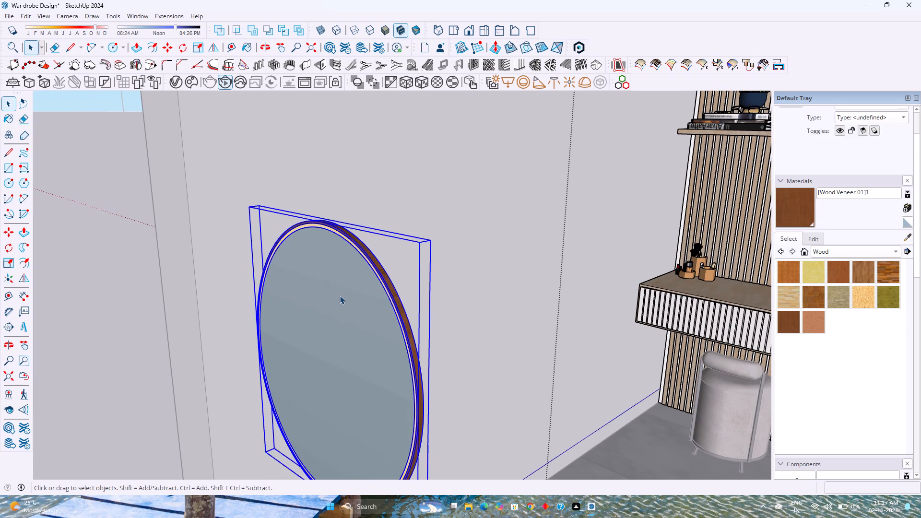
key(m)
click(432, 239)
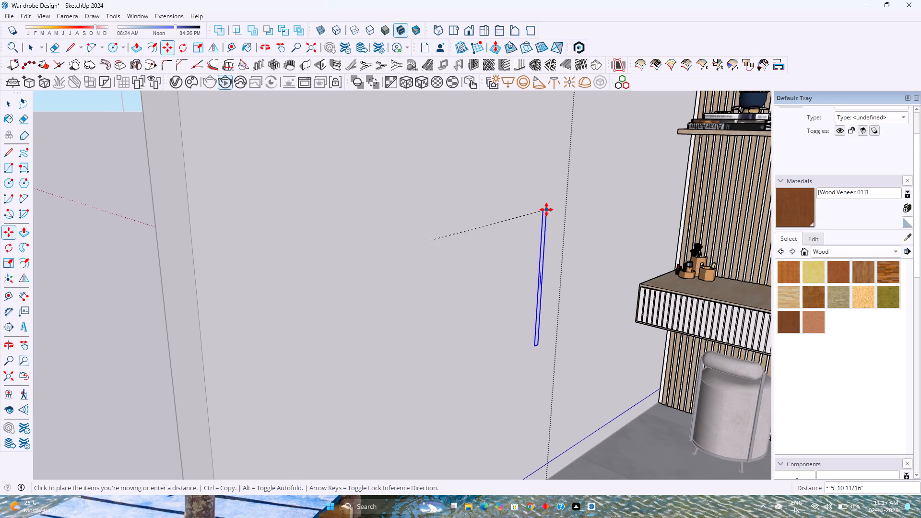
key(Up)
text(10')
key(Return)
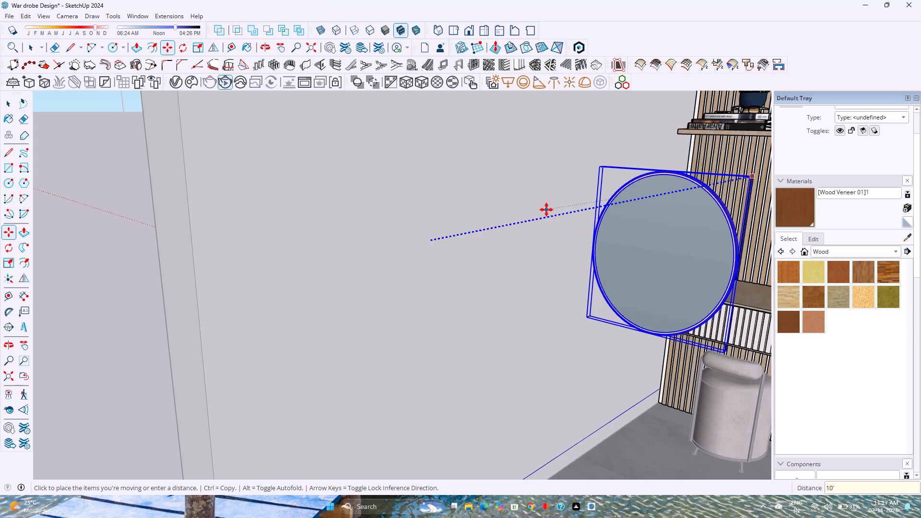
key(space)
key(Escape)
Examine the round mirror's position, wood rim and light ring against the slatted panel above the vanity.
scroll(380, 284, down, 3)
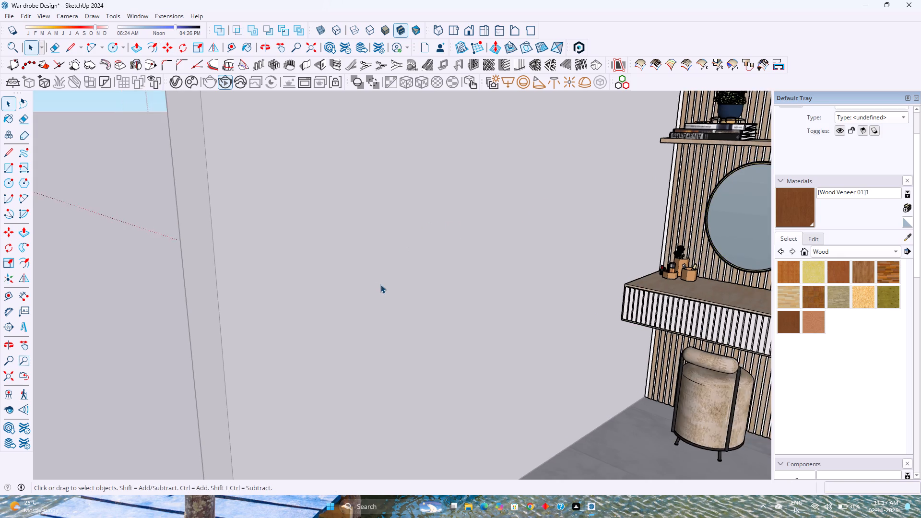
scroll(380, 284, down, 2)
shift+middle_drag(516, 282, 356, 346)
shift+middle_click(356, 346)
middle_drag(362, 346, 437, 344)
middle_click(437, 344)
scroll(617, 285, up, 3)
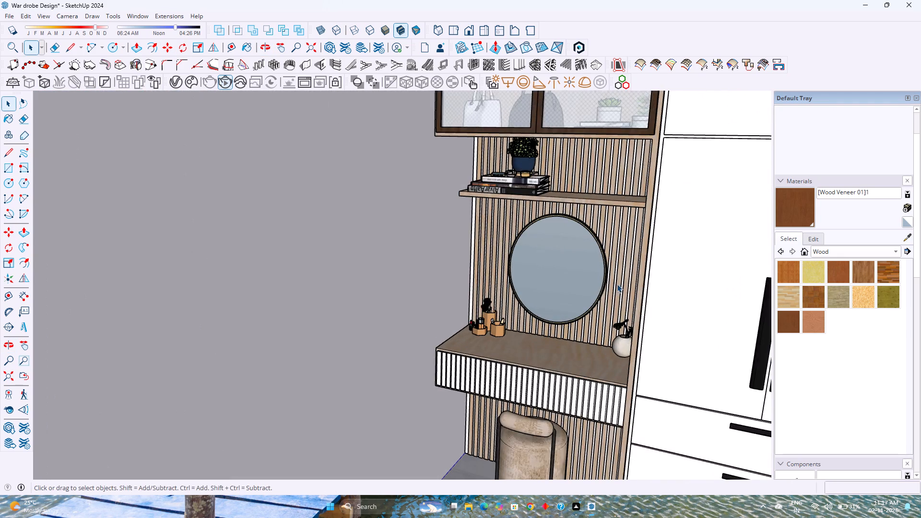
scroll(617, 284, up, 2)
shift+middle_drag(595, 284, 513, 351)
scroll(507, 347, up, 4)
middle_drag(506, 337, 547, 295)
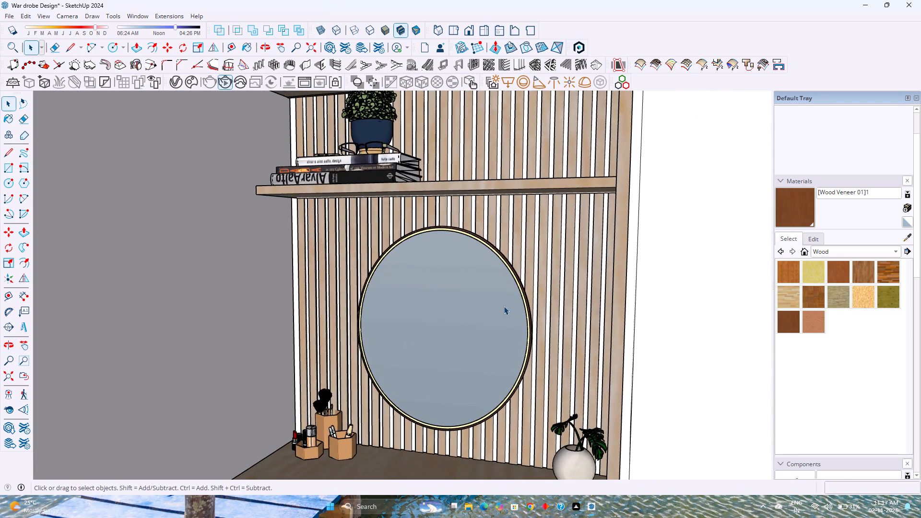
scroll(445, 332, up, 1)
scroll(445, 329, down, 8)
middle_drag(431, 350, 465, 344)
scroll(465, 339, down, 5)
Set the model to the Front view and frame the vanity and full wardrobe wall inside the room.
click(466, 31)
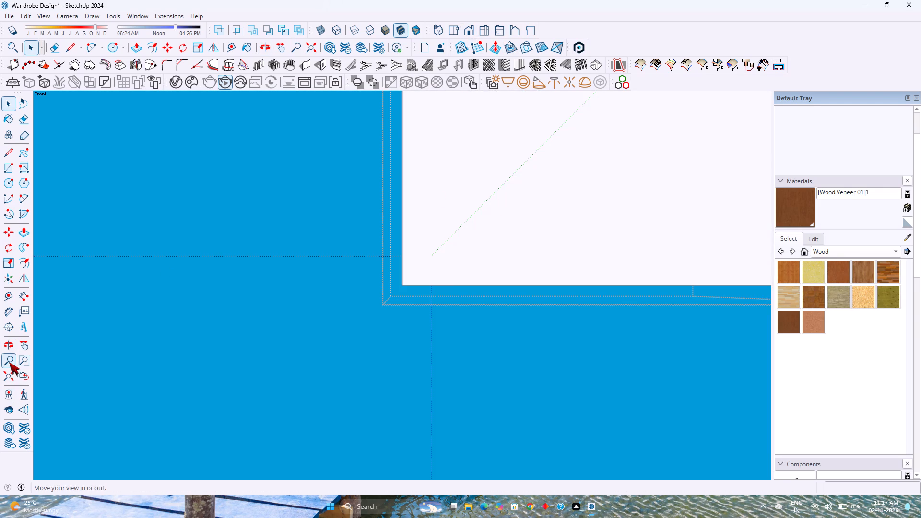
key(Escape)
click(445, 27)
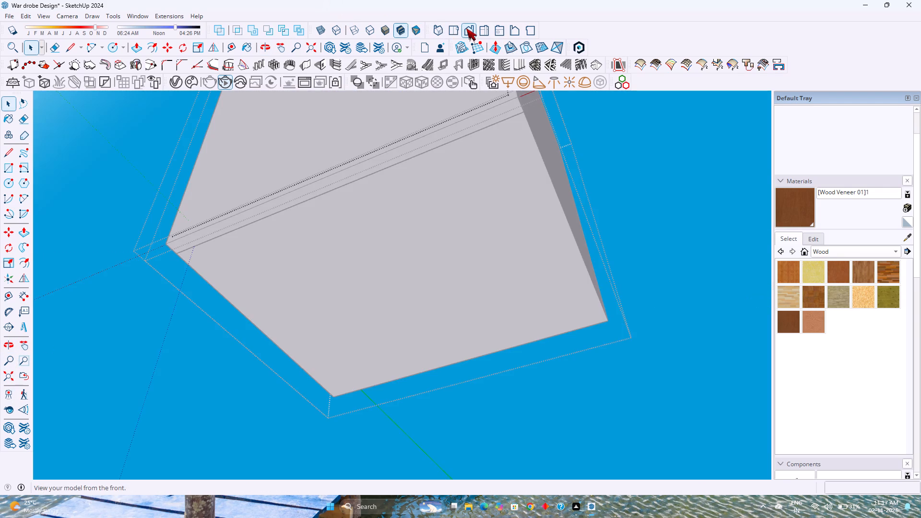
click(467, 28)
key(Escape)
click(473, 29)
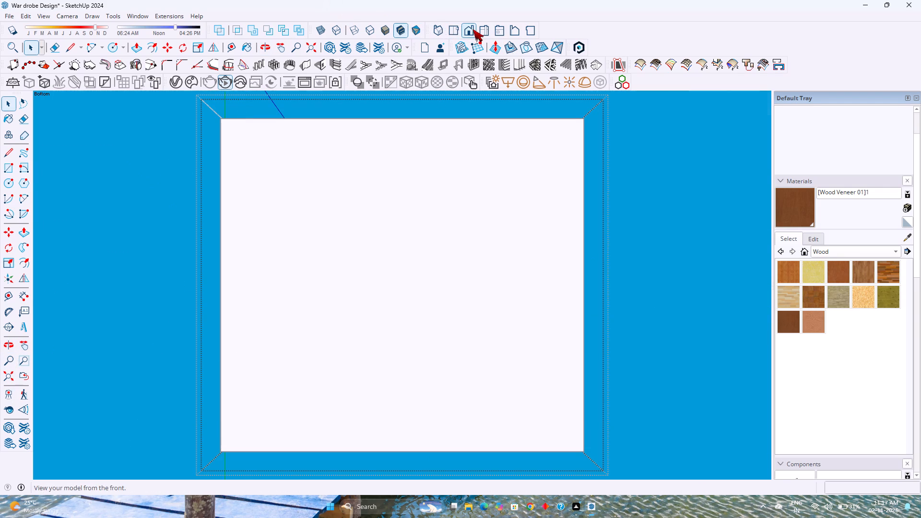
scroll(370, 318, up, 6)
shift+middle_drag(461, 285, 441, 294)
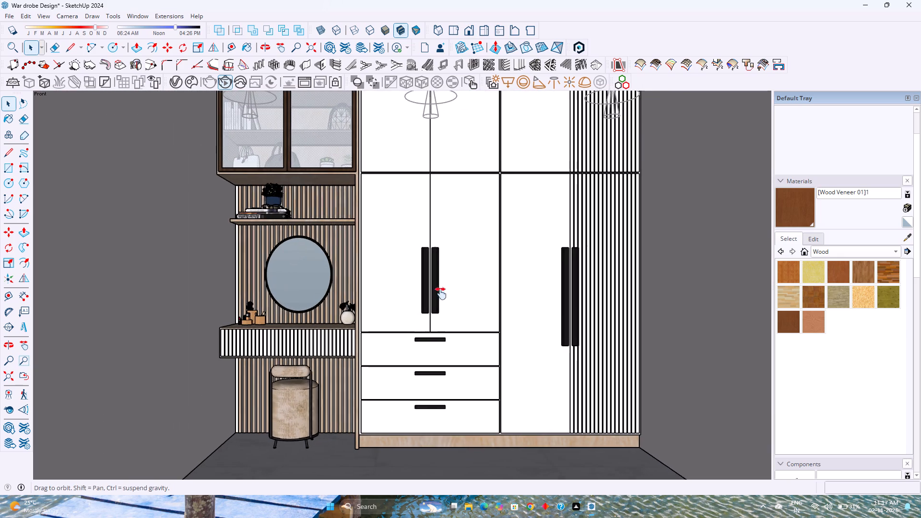
shift+middle_drag(441, 294, 432, 308)
middle_drag(433, 323, 434, 308)
middle_click(434, 308)
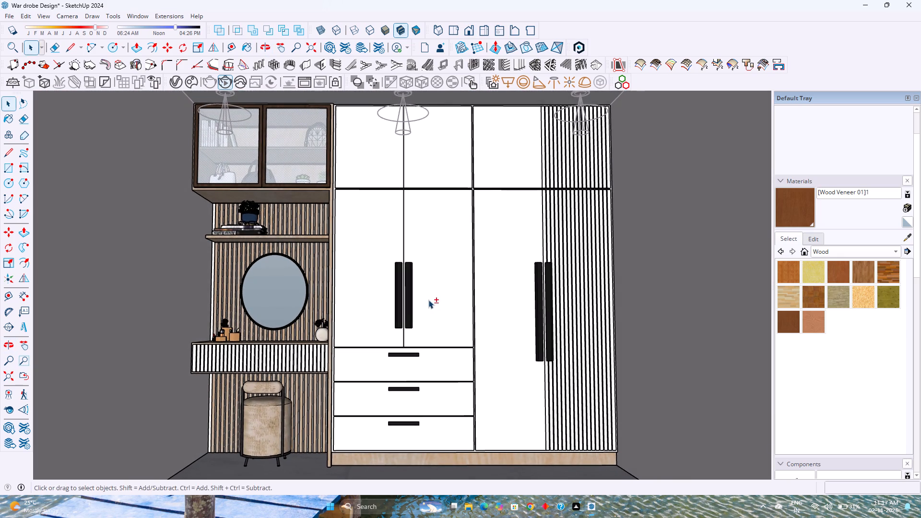
shift+middle_drag(428, 299, 429, 314)
shift+middle_drag(429, 309, 433, 304)
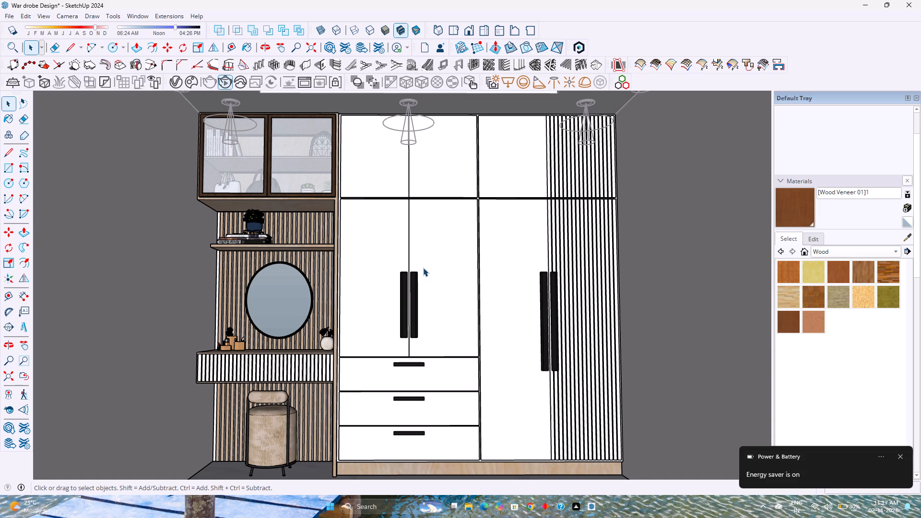
key(Escape)
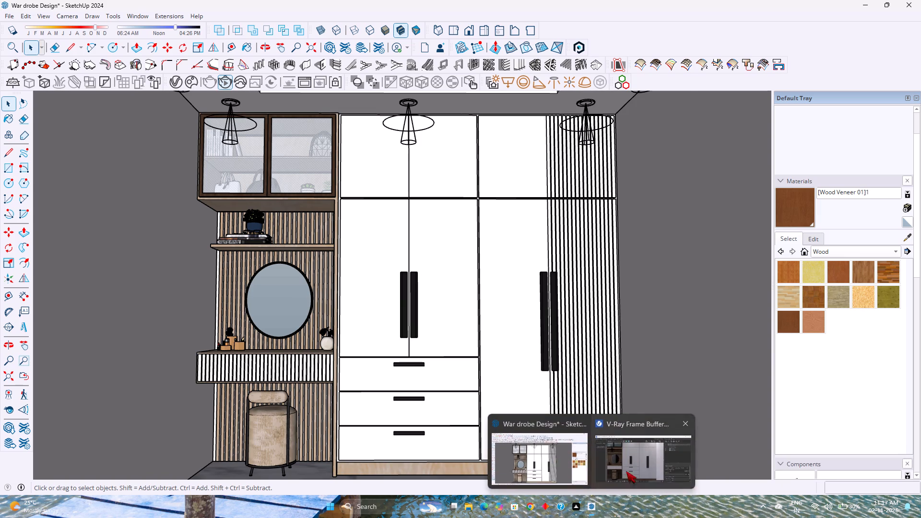
Bring up the V-Ray Frame Buffer and examine the render of the vanity, mirror and wardrobe.
click(626, 471)
scroll(367, 365, down, 2)
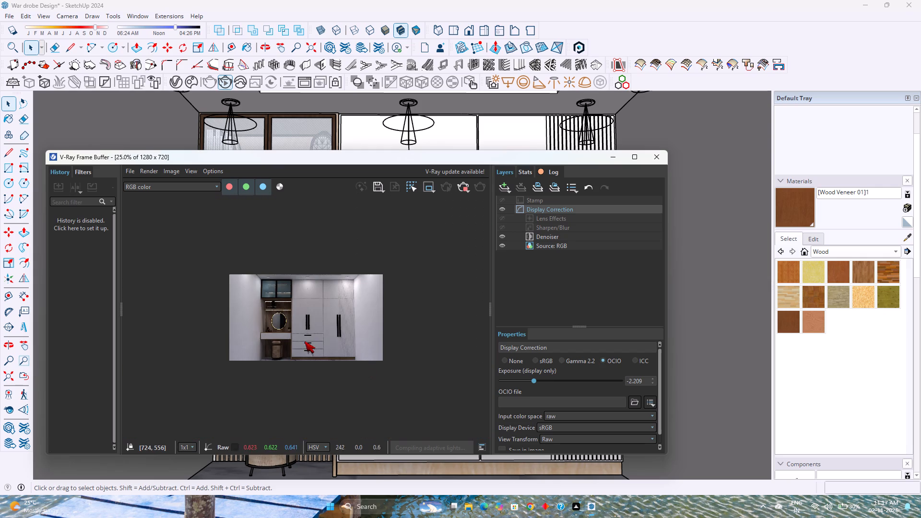
scroll(305, 341, up, 1)
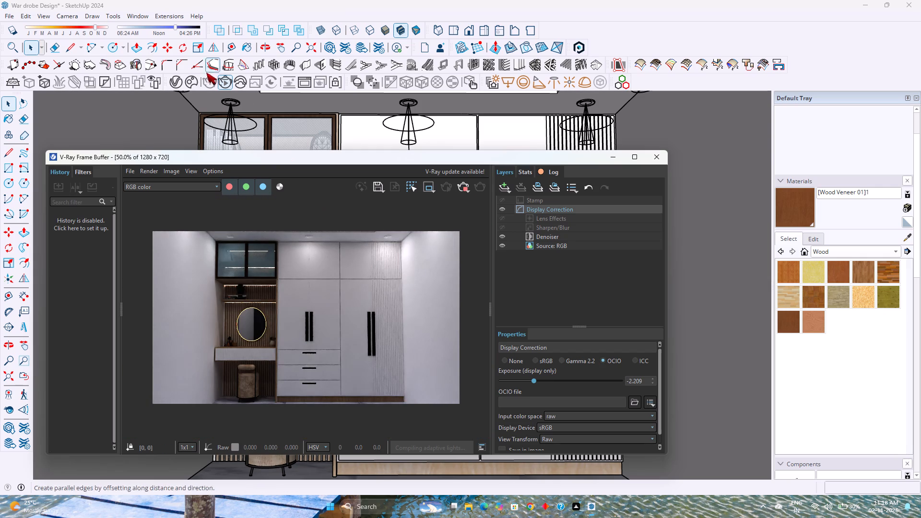
Find the Mirror Light material in the V-Ray Asset Editor by filtering for "mir" and set its emissive intensity to 50.
click(177, 85)
scroll(569, 333, down, 3)
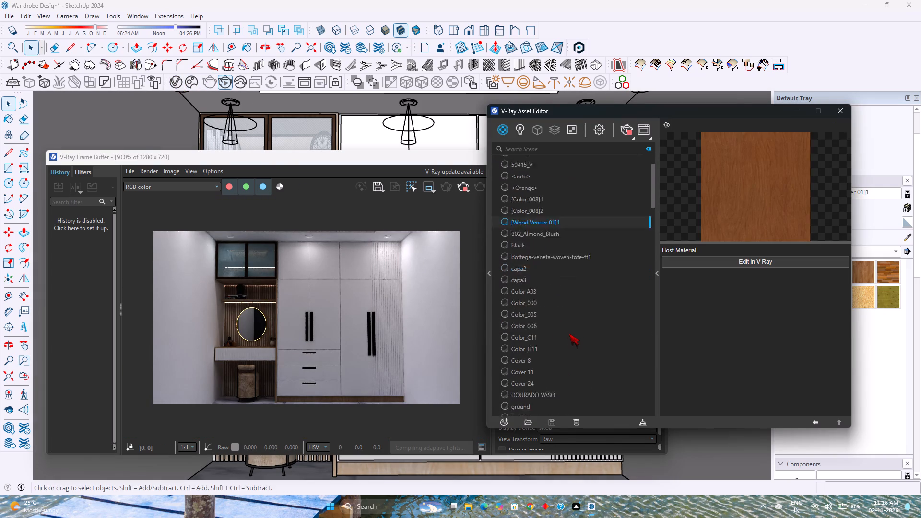
scroll(569, 333, down, 15)
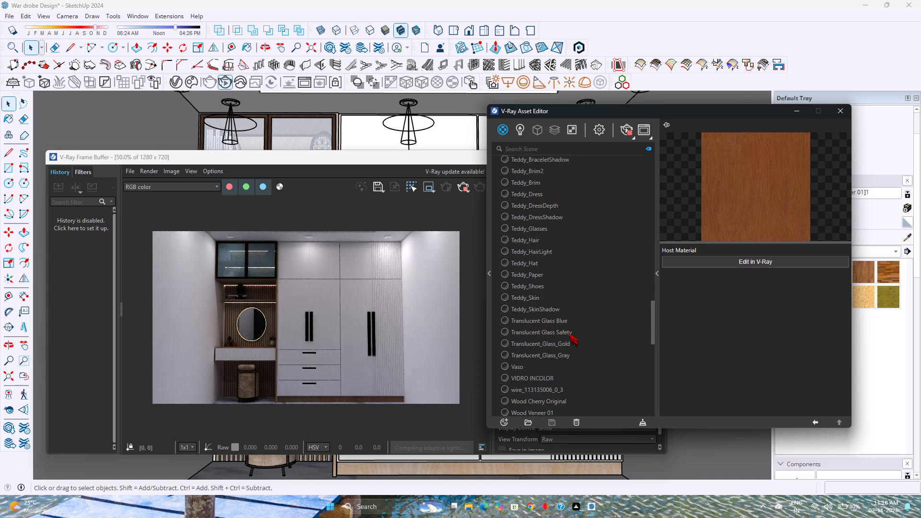
scroll(569, 333, down, 15)
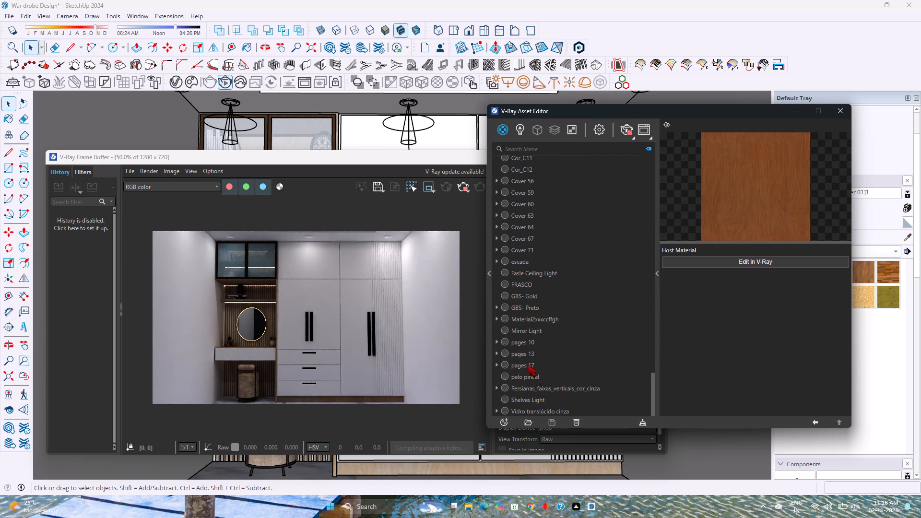
scroll(536, 300, up, 6)
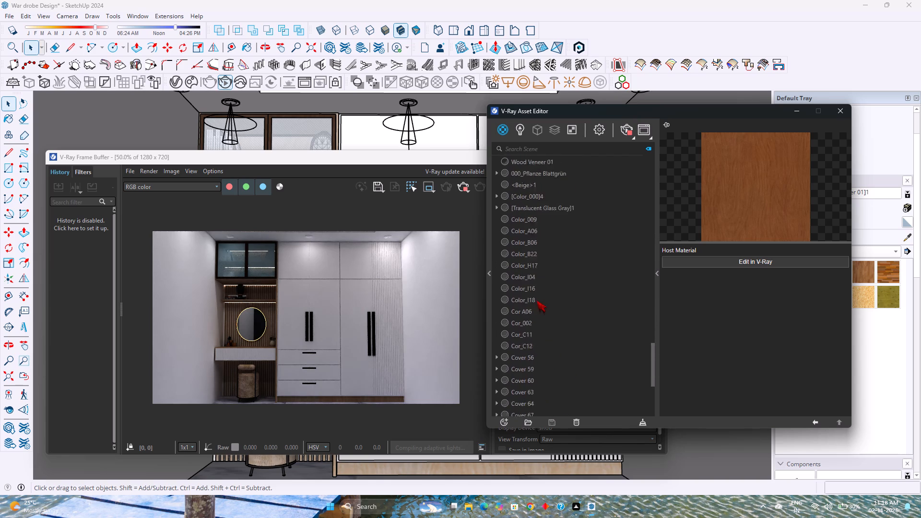
scroll(536, 300, up, 4)
scroll(538, 300, down, 3)
scroll(537, 367, up, 2)
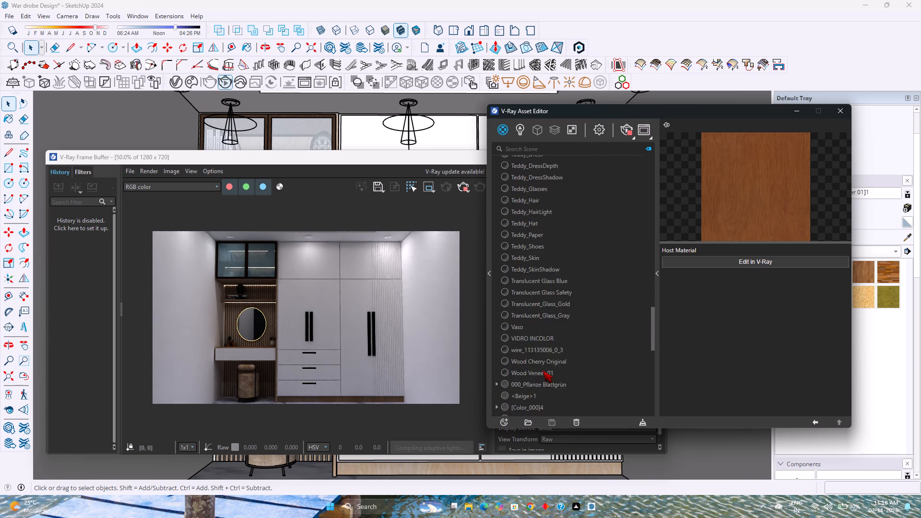
scroll(543, 370, up, 9)
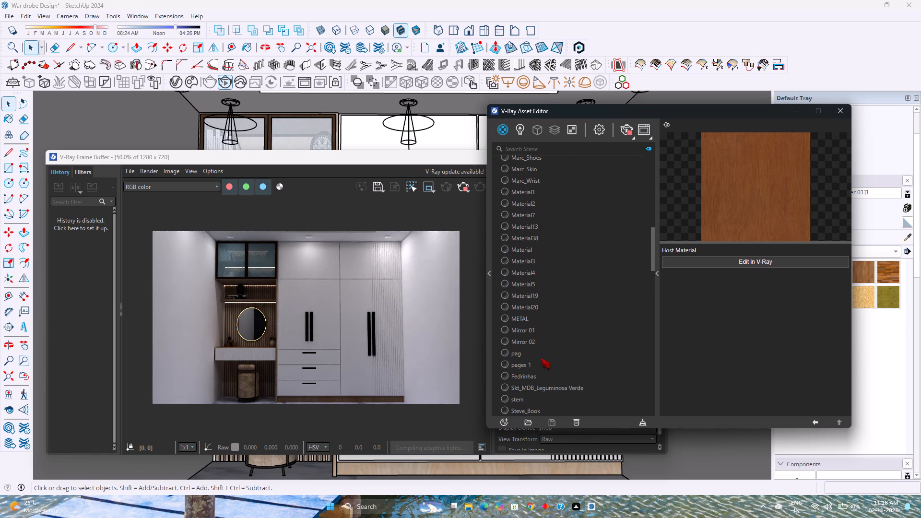
scroll(544, 361, up, 8)
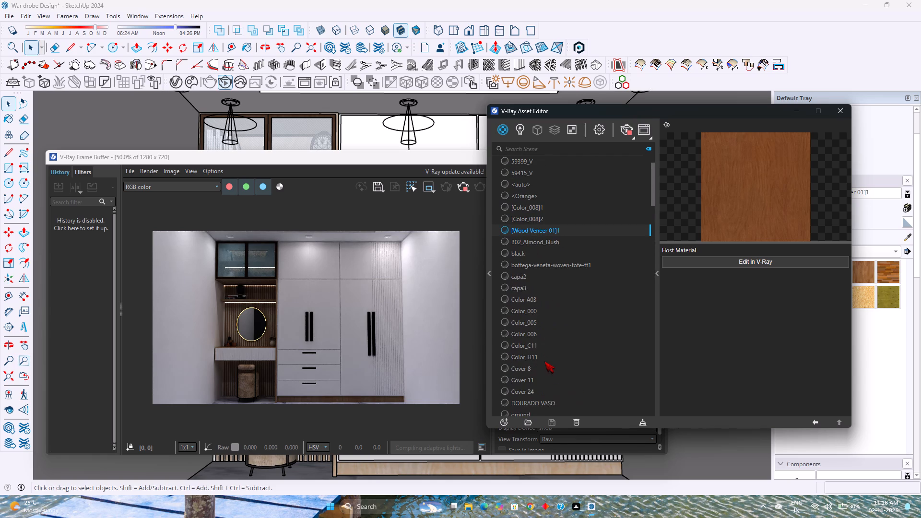
scroll(544, 361, up, 4)
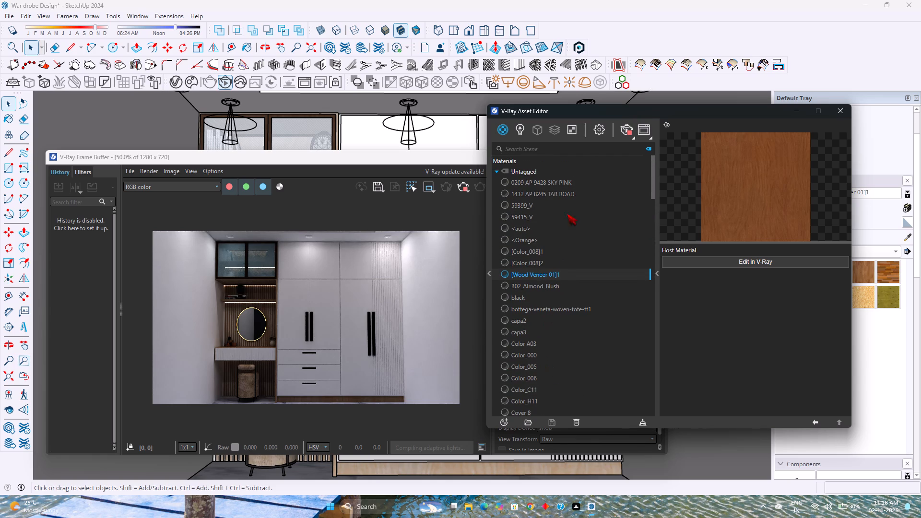
click(583, 145)
text(mir)
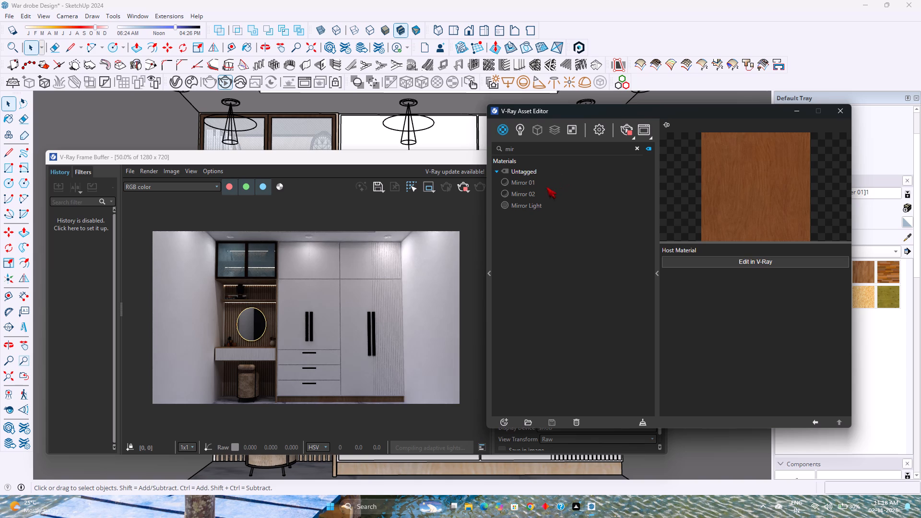
click(543, 205)
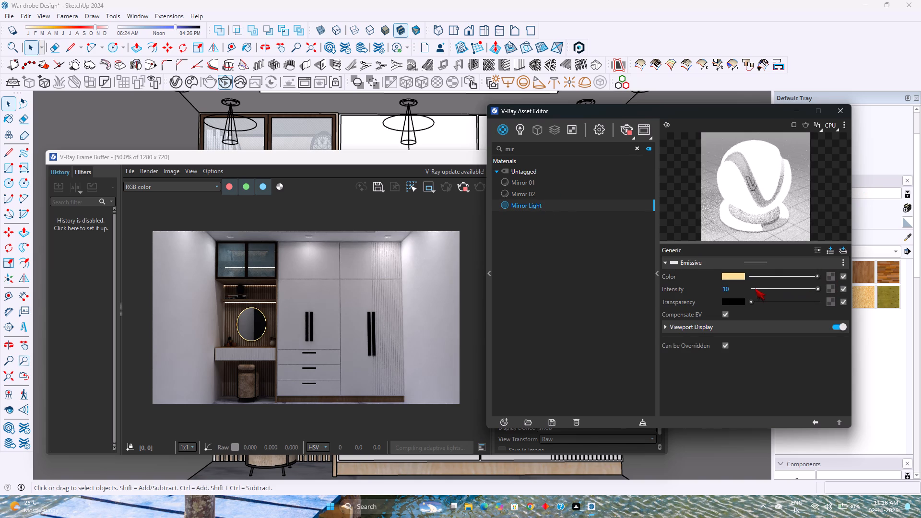
double_click(735, 287)
text(50)
key(Return)
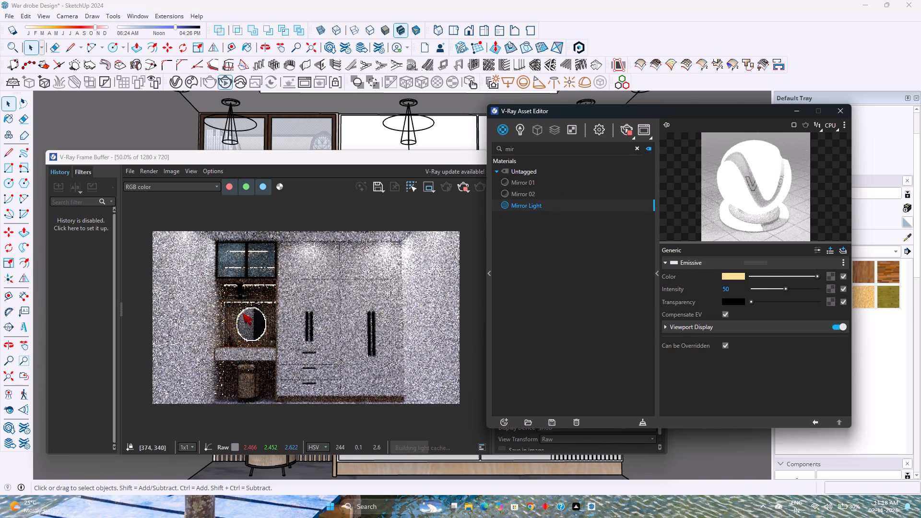
Examine the round mirror's light ring up close in the updated render, along with the surrounding vanity.
scroll(258, 327, up, 4)
scroll(262, 325, down, 2)
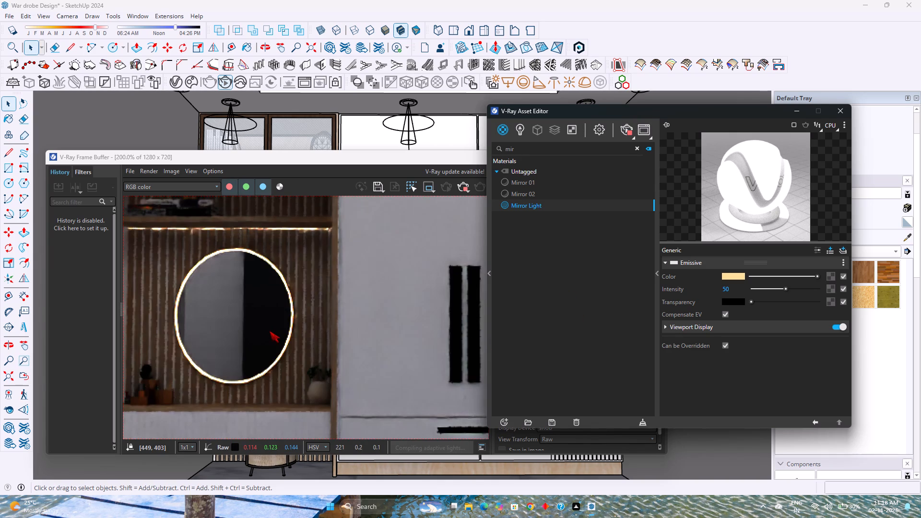
scroll(281, 370, down, 1)
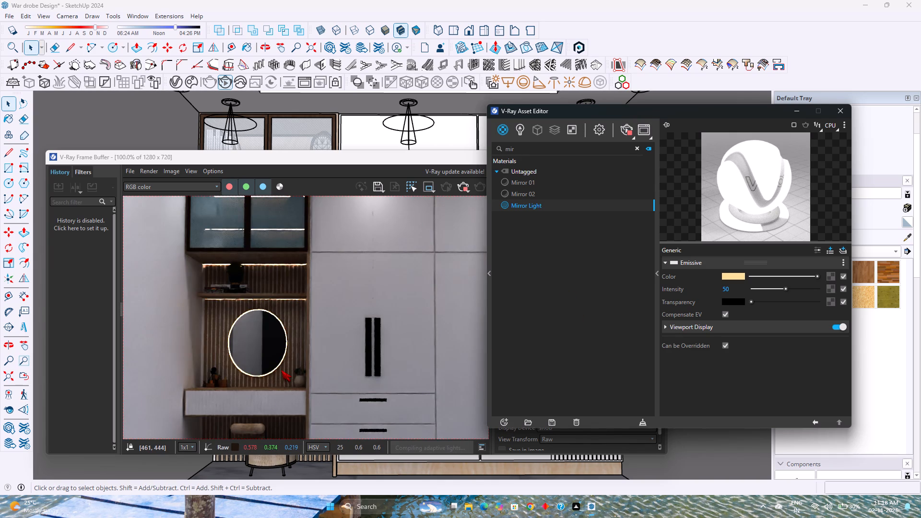
scroll(566, 282, down, 1)
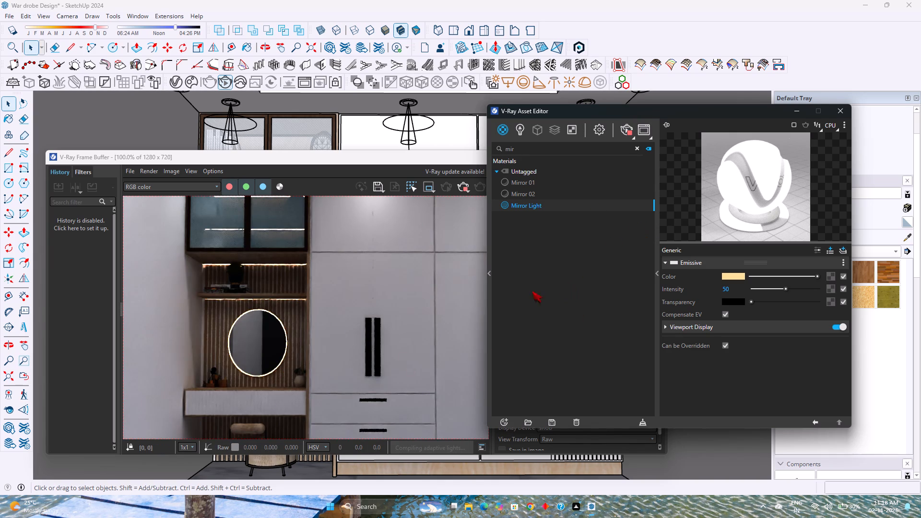
scroll(344, 327, down, 1)
Compare the Gamma 2.2, sRGB and OCIO display corrections on the render and set the display correction to sRGB.
click(358, 154)
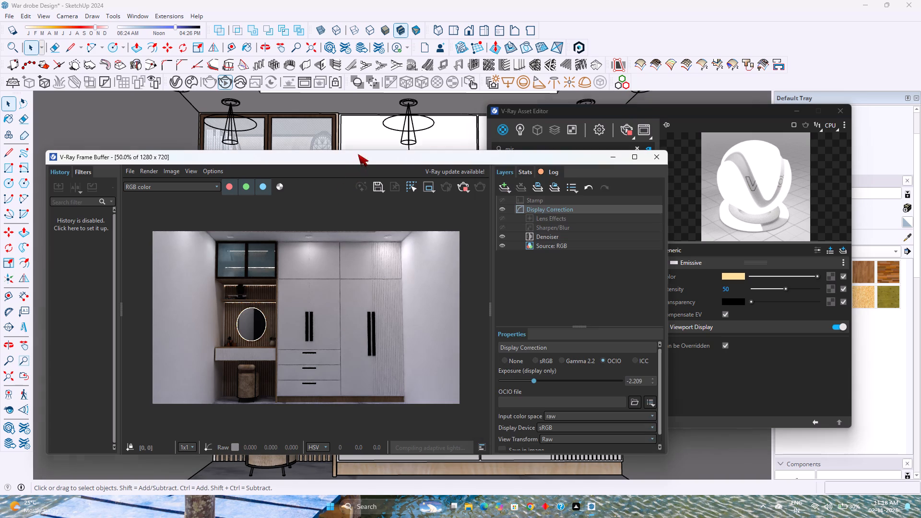
click(565, 360)
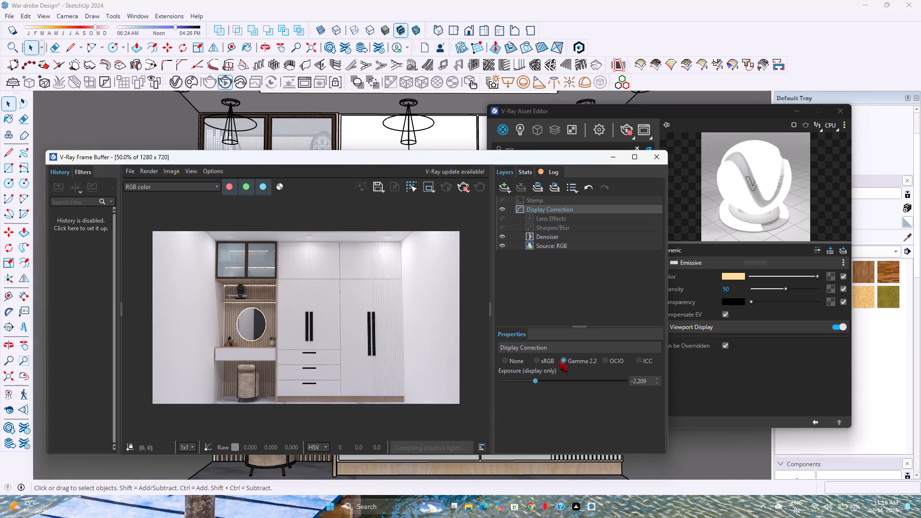
click(538, 360)
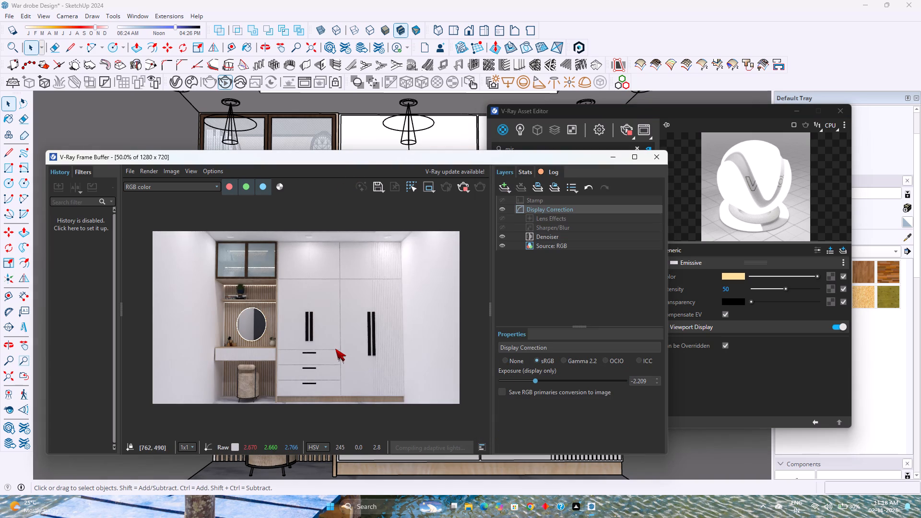
click(605, 362)
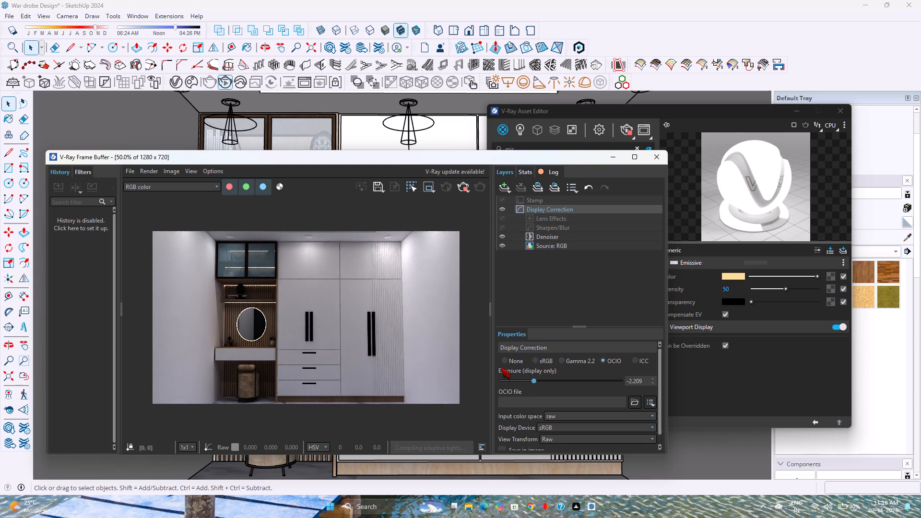
click(537, 360)
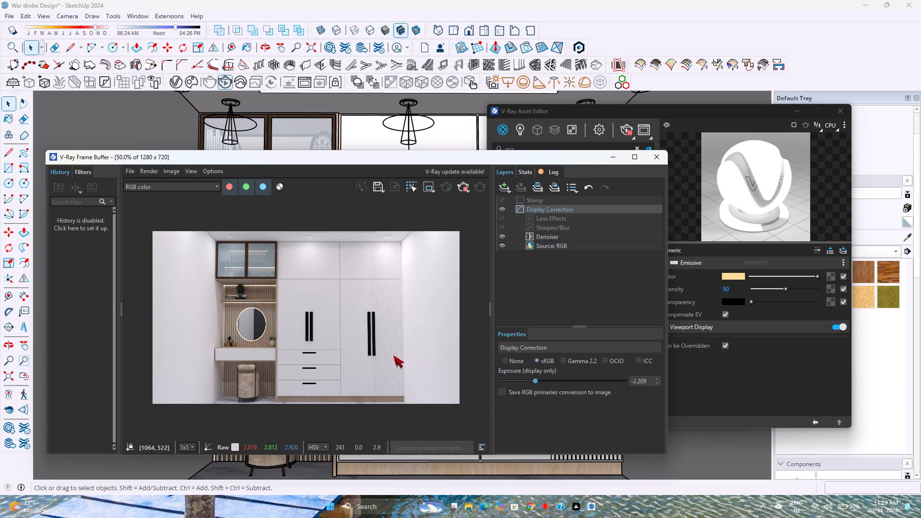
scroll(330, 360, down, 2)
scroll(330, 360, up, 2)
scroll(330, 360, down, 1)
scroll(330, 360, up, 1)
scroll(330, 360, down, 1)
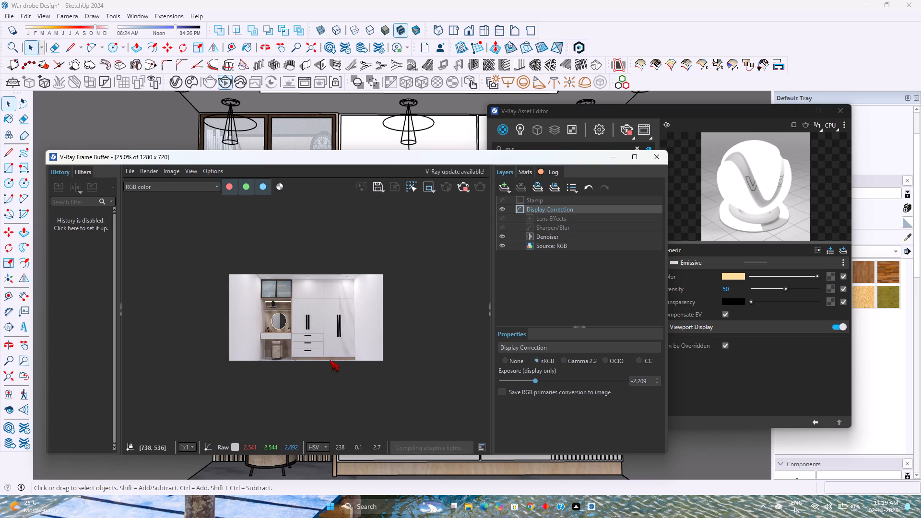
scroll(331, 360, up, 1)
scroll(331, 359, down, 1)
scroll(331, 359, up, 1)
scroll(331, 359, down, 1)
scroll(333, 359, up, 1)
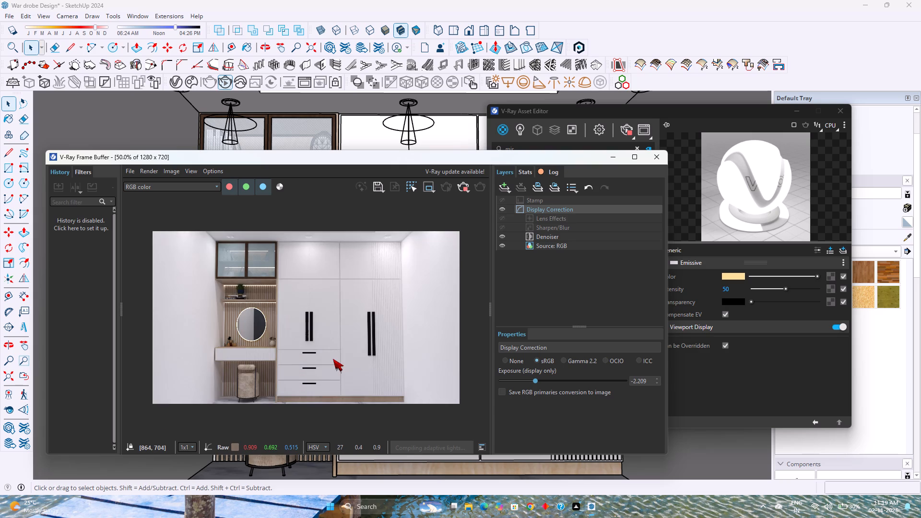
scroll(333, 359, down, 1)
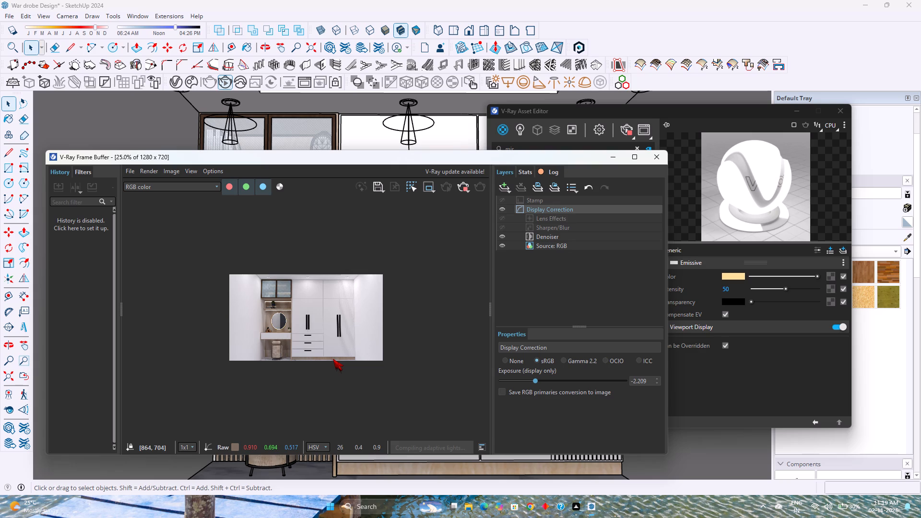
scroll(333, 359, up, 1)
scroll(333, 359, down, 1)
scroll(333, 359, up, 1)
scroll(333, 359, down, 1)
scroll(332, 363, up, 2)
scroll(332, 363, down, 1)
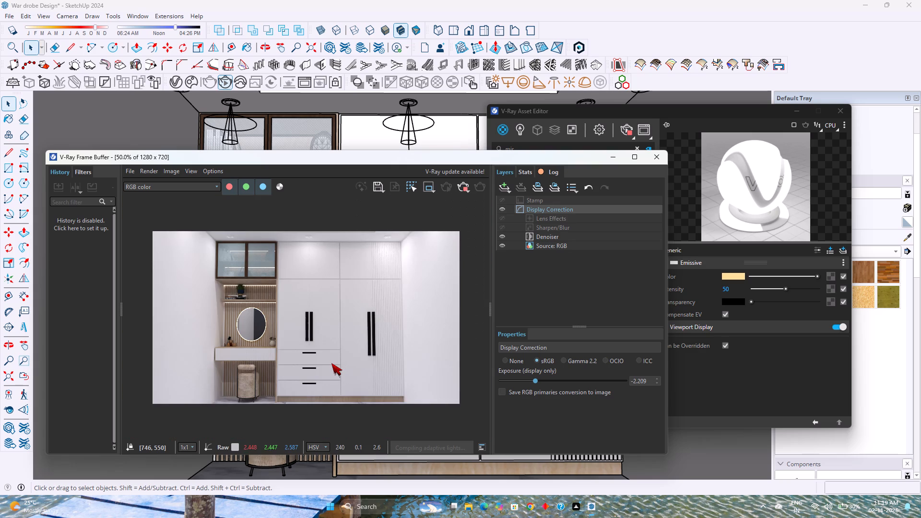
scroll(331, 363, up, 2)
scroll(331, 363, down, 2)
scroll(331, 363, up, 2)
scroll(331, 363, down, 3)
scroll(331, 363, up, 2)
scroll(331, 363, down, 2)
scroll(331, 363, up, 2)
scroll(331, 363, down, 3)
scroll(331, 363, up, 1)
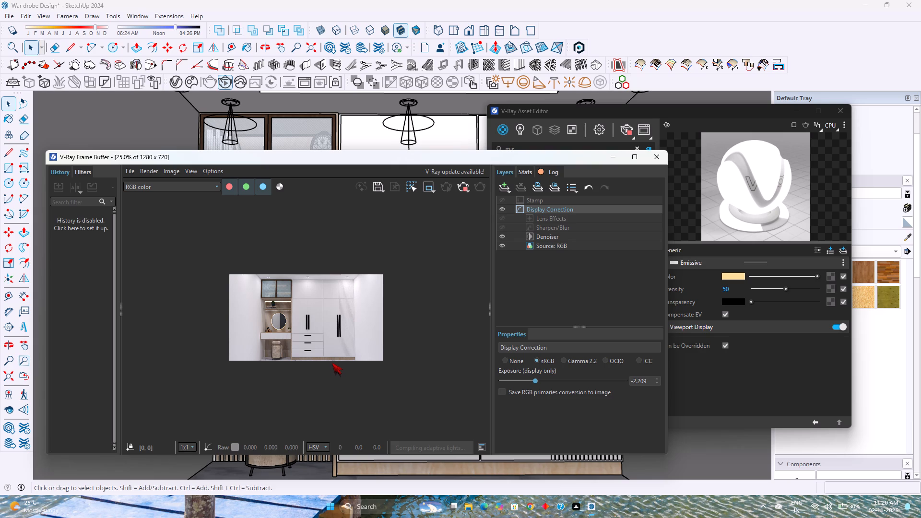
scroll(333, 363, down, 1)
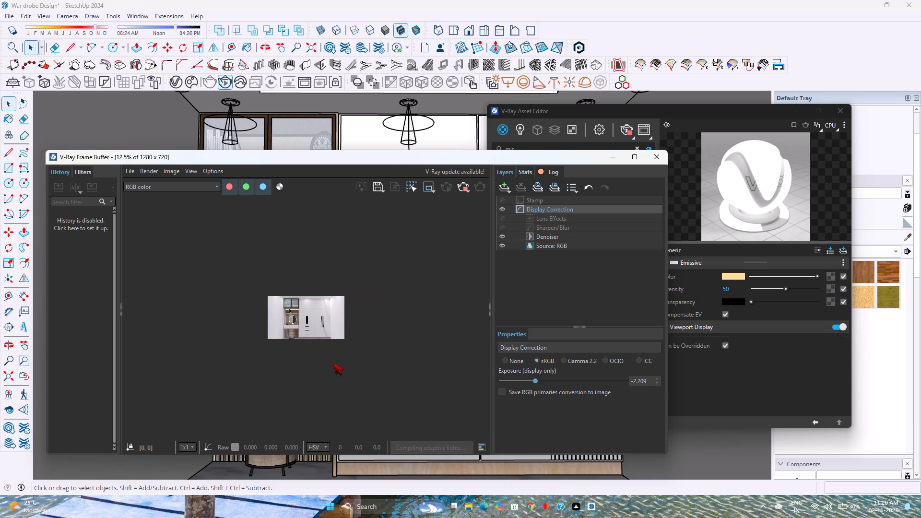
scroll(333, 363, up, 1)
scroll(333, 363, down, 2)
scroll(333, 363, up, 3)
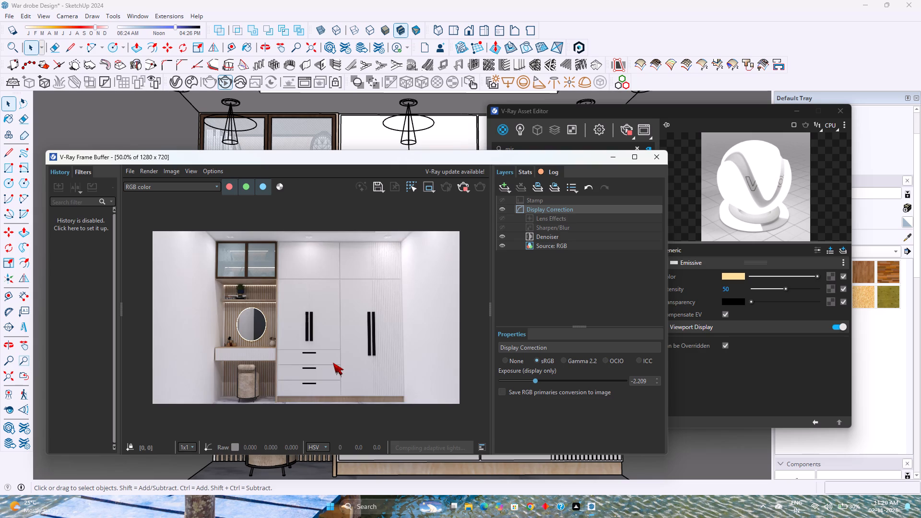
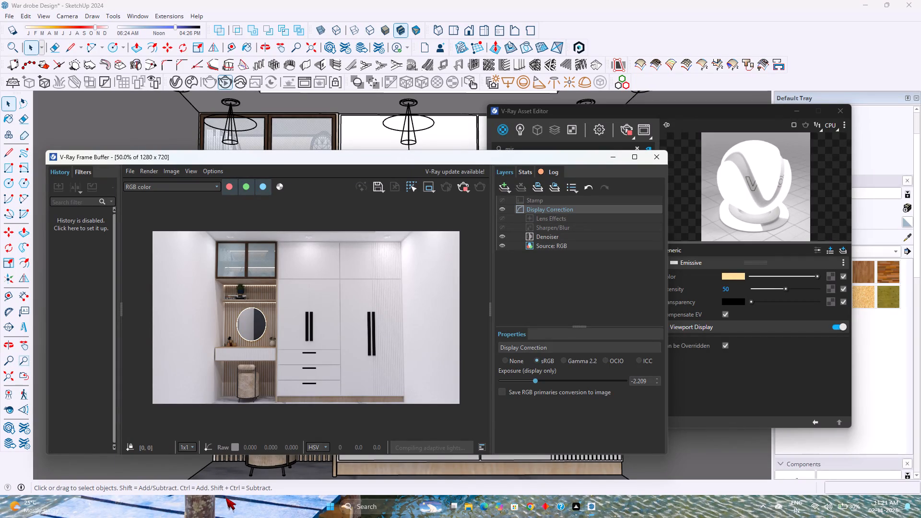
Examine the sRGB-corrected render of the vanity, round mirror and wardrobe at different zoom levels.
scroll(217, 494, down, 1)
scroll(282, 271, down, 2)
scroll(276, 283, up, 3)
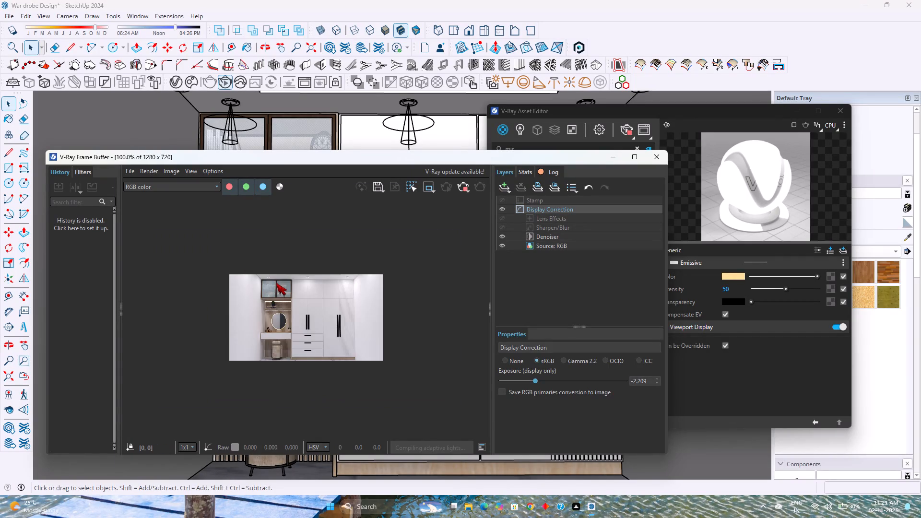
scroll(280, 315, down, 1)
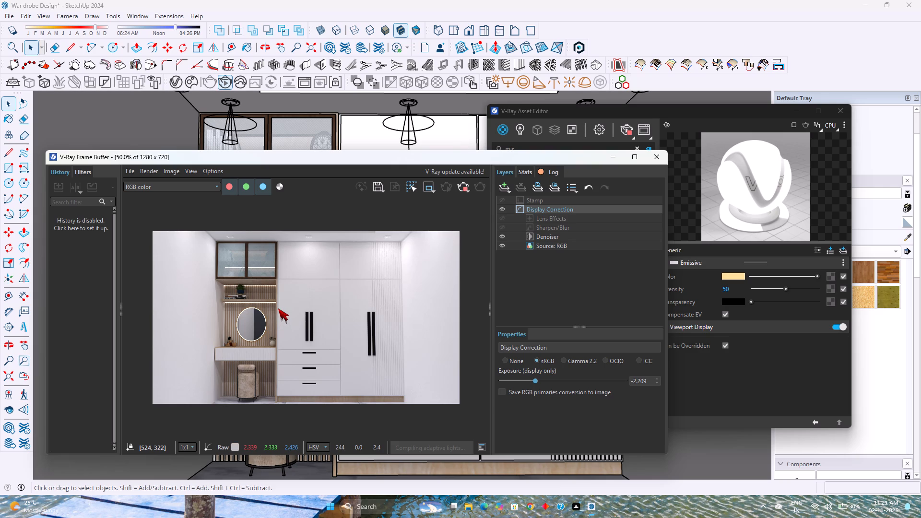
scroll(279, 306, up, 1)
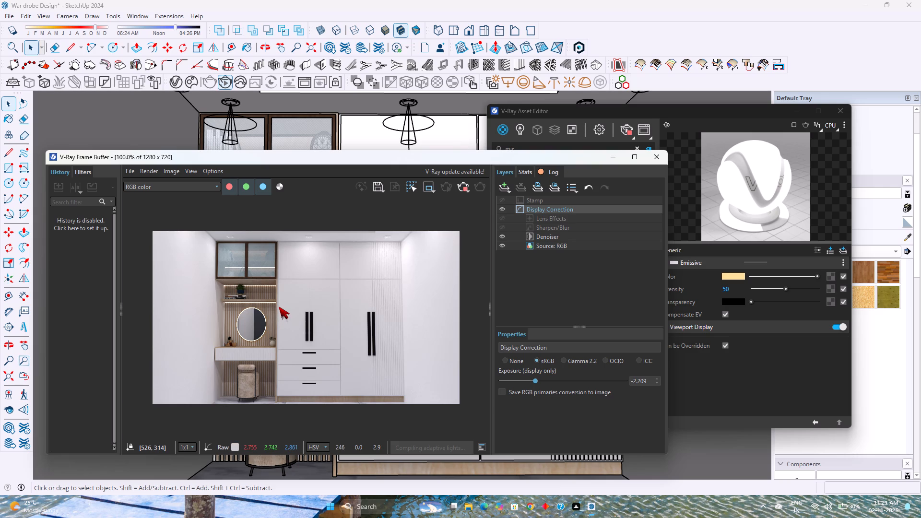
scroll(279, 306, down, 1)
scroll(279, 306, up, 2)
scroll(279, 306, down, 2)
scroll(279, 306, up, 2)
scroll(279, 306, down, 2)
scroll(279, 306, up, 2)
scroll(279, 306, down, 2)
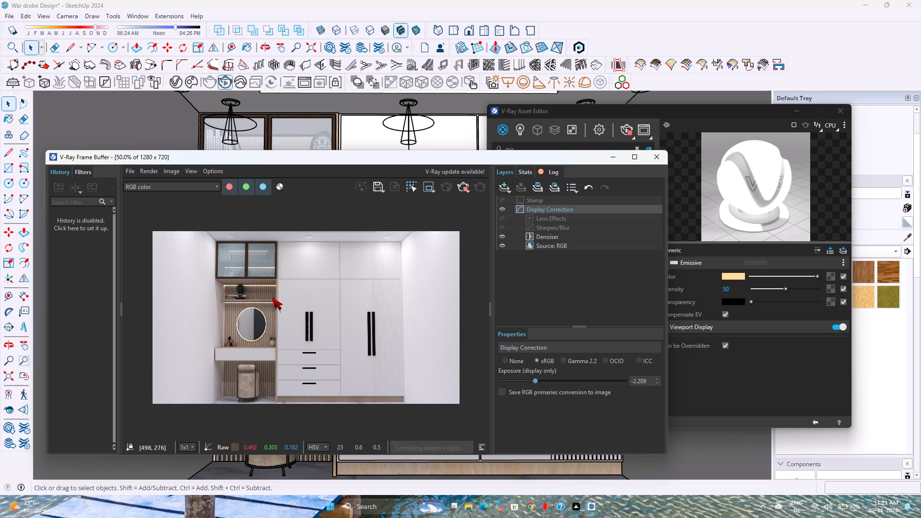
scroll(272, 297, down, 3)
scroll(272, 297, up, 2)
scroll(228, 287, down, 4)
scroll(243, 299, up, 6)
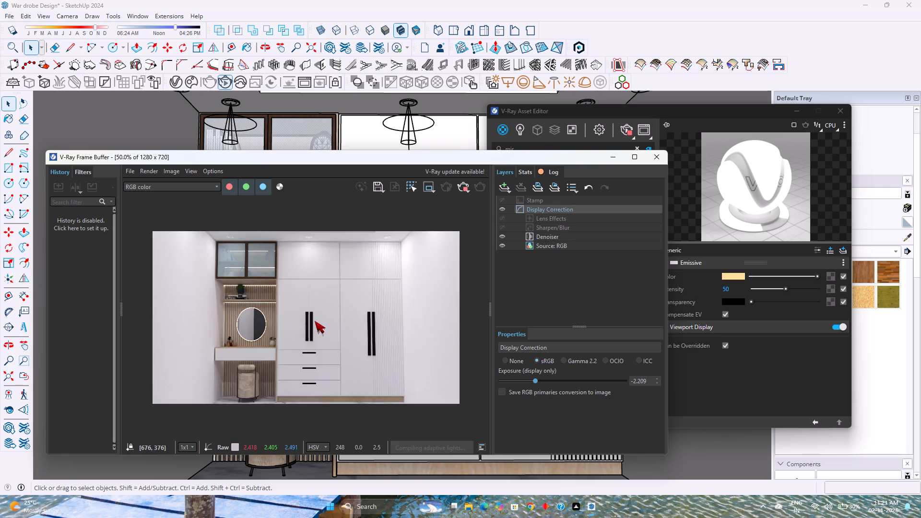
scroll(315, 321, up, 2)
scroll(315, 321, down, 2)
scroll(421, 280, down, 1)
Start saving the rendered image as a JPEG file in the Downloads folder.
click(375, 188)
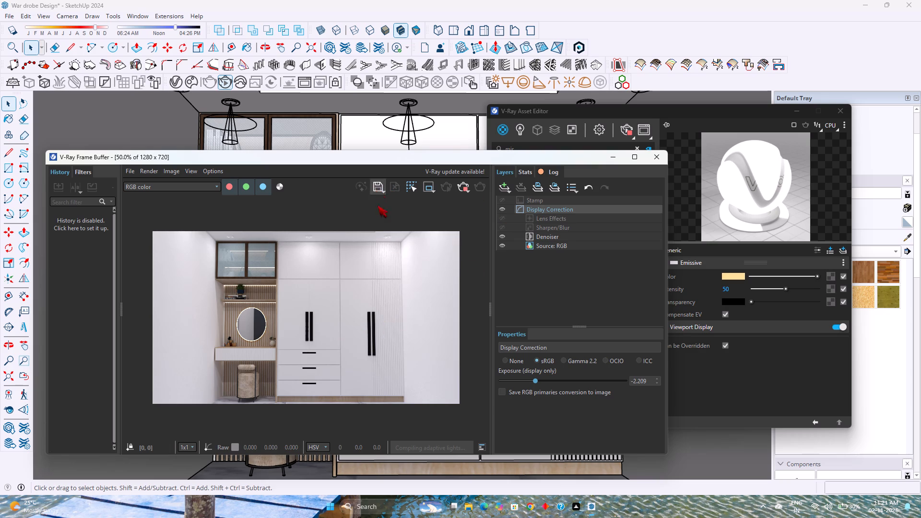
click(195, 339)
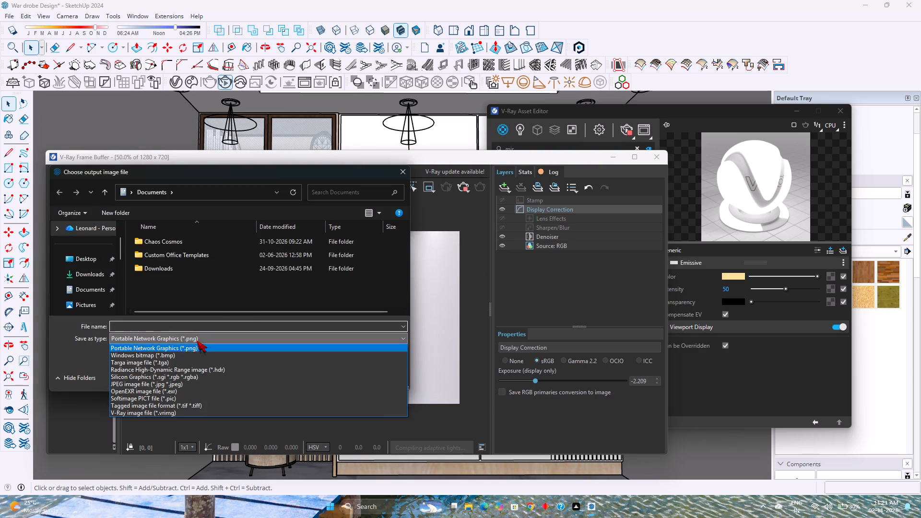
click(181, 384)
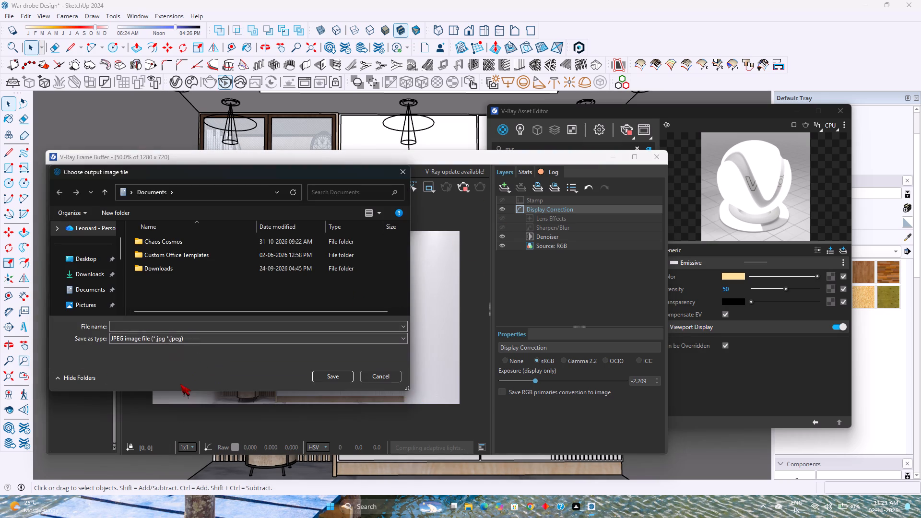
click(90, 270)
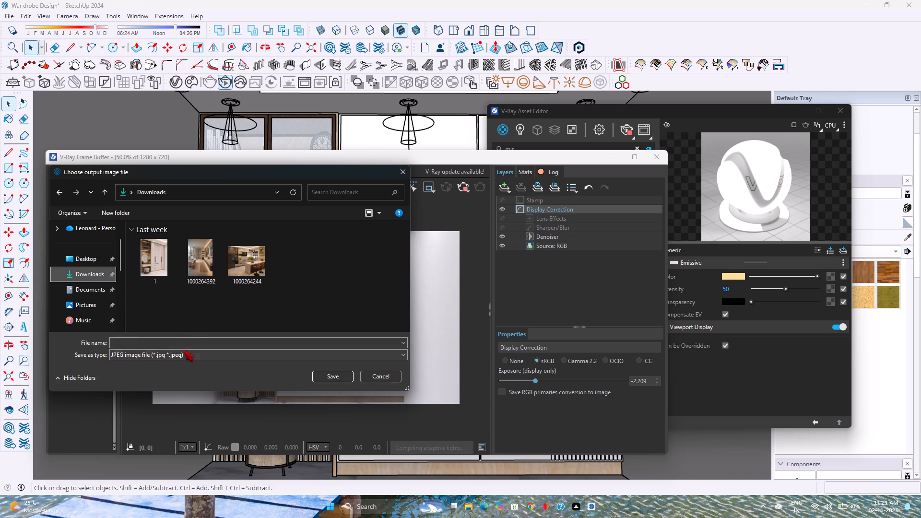
Delete the existing image 1 from the Downloads folder.
right_click(157, 265)
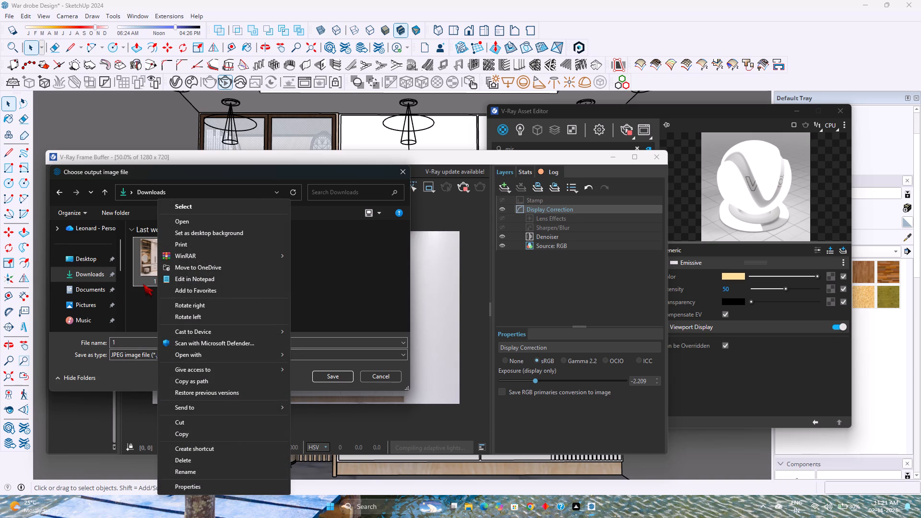
click(189, 455)
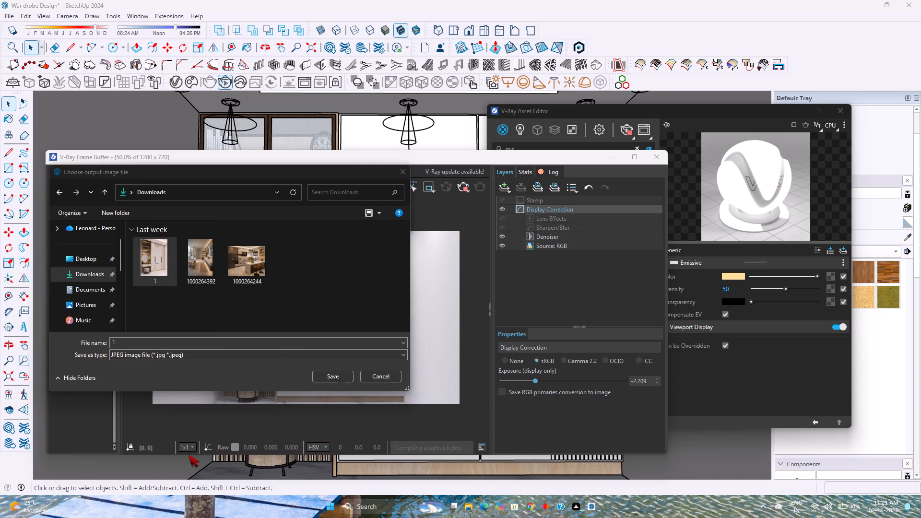
Name the output image Wardrobe Design and save it.
double_click(169, 340)
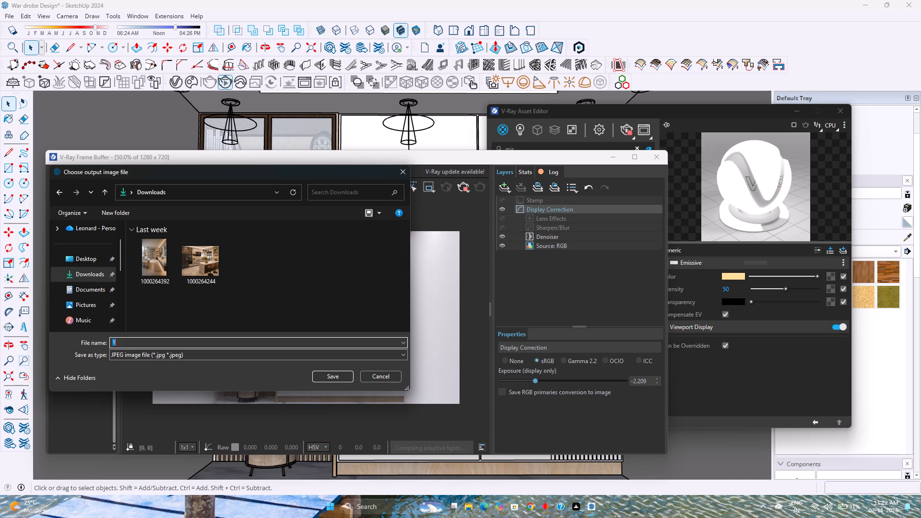
key(BackSpace)
text(War)
key(space)
key(BackSpace)
text(Dr)
key(BackSpace)
key(BackSpace)
text(drobe)
key(space)
text(Desogn)
key(Left)
key(Left)
key(Left)
key(Right)
key(BackSpace)
key(i)
key(Return)
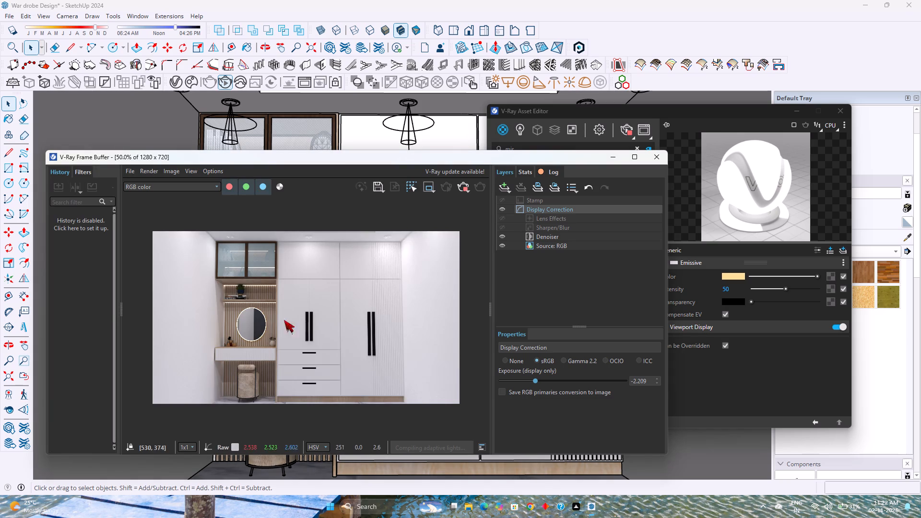
Close the V-Ray Frame Buffer and Asset Editor and examine the vanity and wardrobe model from several angles.
click(661, 157)
click(833, 109)
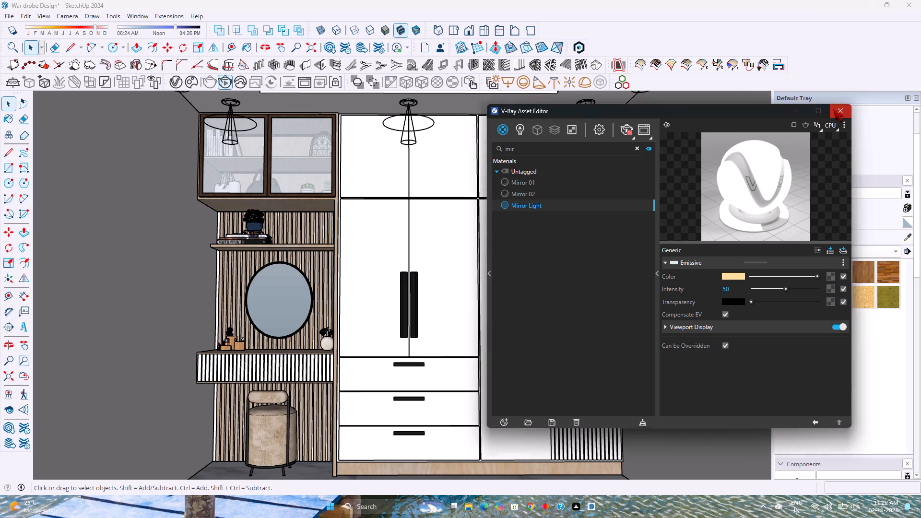
middle_drag(449, 293, 512, 329)
shift+middle_drag(526, 352, 521, 344)
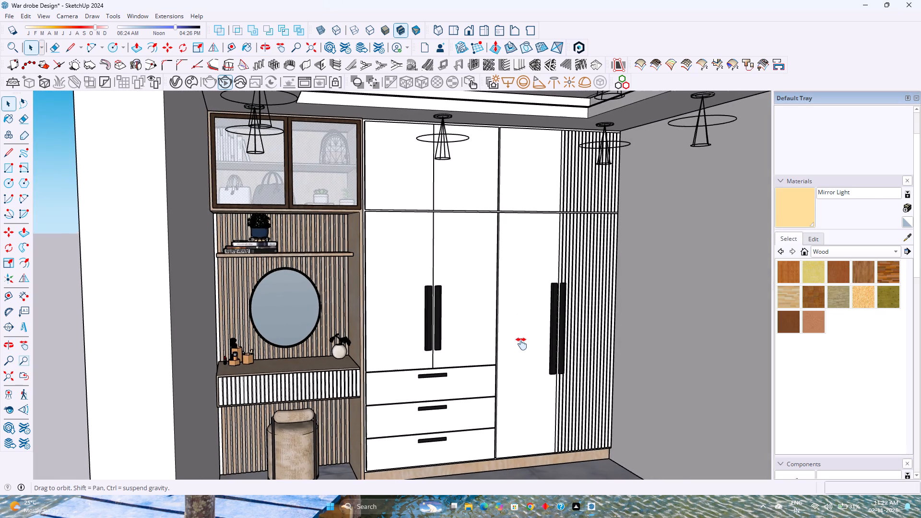
shift+middle_drag(521, 344, 513, 322)
scroll(514, 322, up, 1)
shift+middle_drag(514, 322, 506, 345)
middle_drag(504, 347, 496, 338)
shift+middle_drag(496, 333, 497, 354)
shift+scroll(496, 354, down, 1)
middle_drag(493, 353, 492, 335)
shift+scroll(516, 338, up, 1)
shift+middle_drag(516, 338, 496, 313)
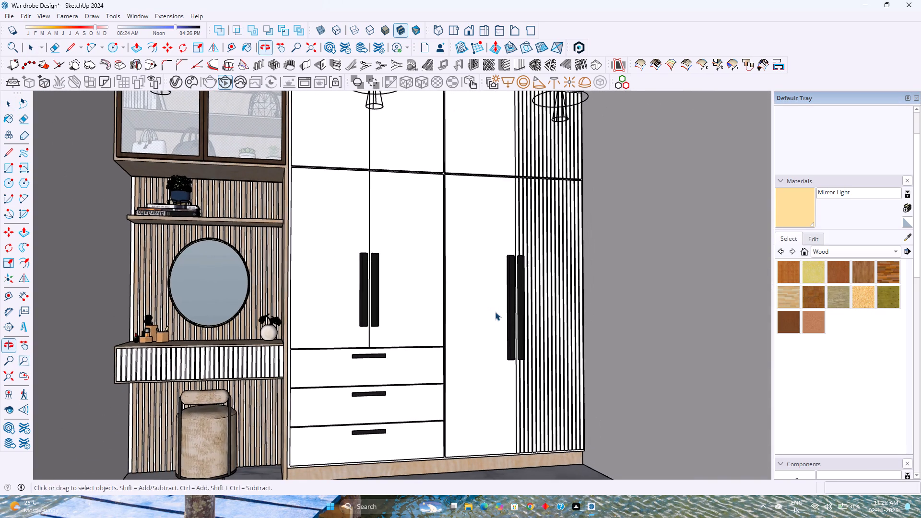
scroll(495, 312, down, 1)
shift+middle_drag(493, 312, 486, 320)
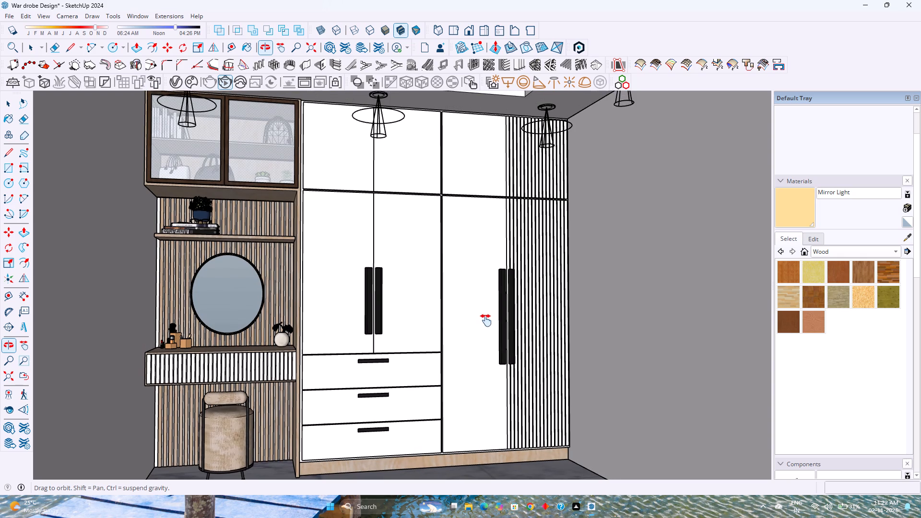
shift+middle_drag(486, 320, 486, 322)
middle_drag(403, 315, 447, 324)
scroll(489, 332, up, 1)
shift+middle_drag(489, 332, 480, 327)
shift+scroll(483, 329, up, 1)
scroll(481, 322, down, 1)
shift+middle_drag(487, 320, 463, 313)
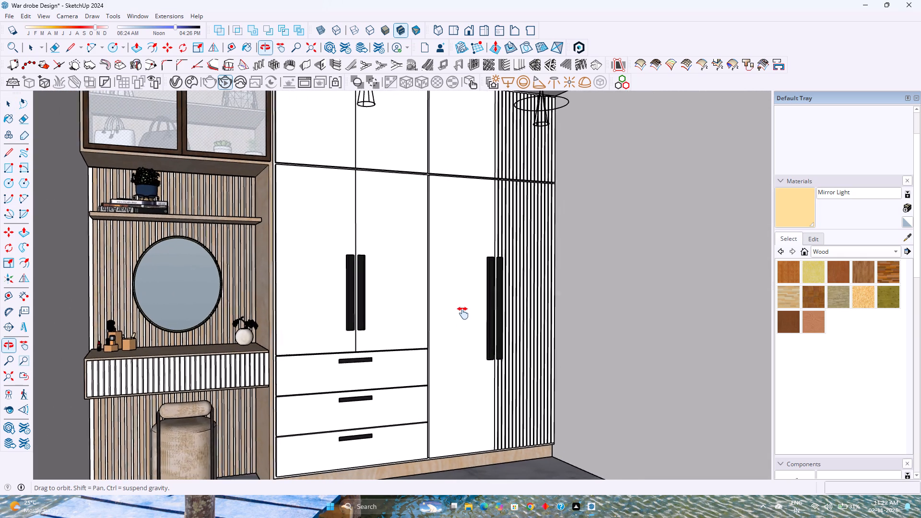
shift+middle_drag(463, 313, 457, 313)
shift+middle_click(457, 313)
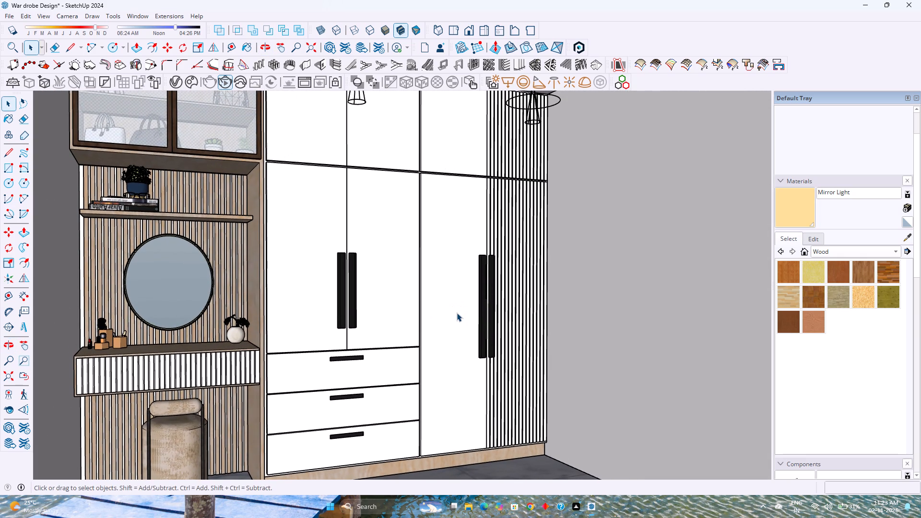
shift+middle_drag(474, 297, 473, 305)
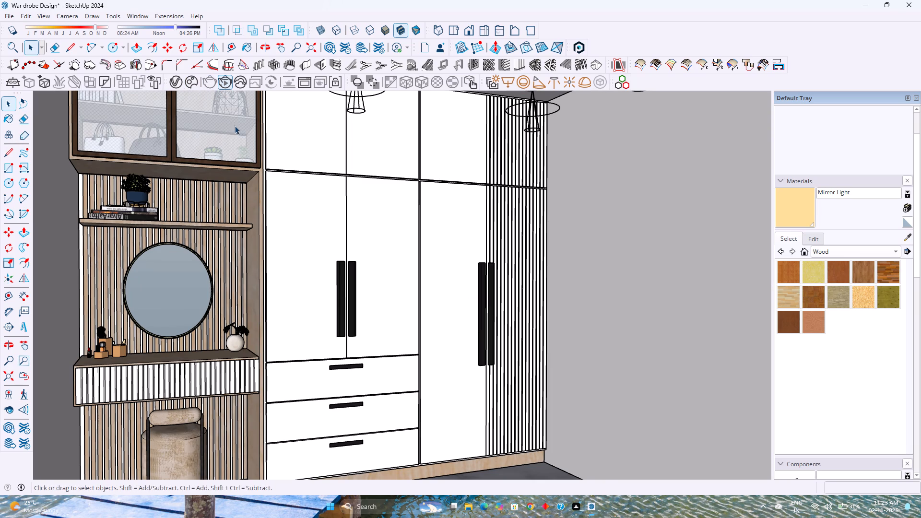
Set up the standard front view framed on the vanity and wardrobe wall, and stop the interactive render.
click(475, 33)
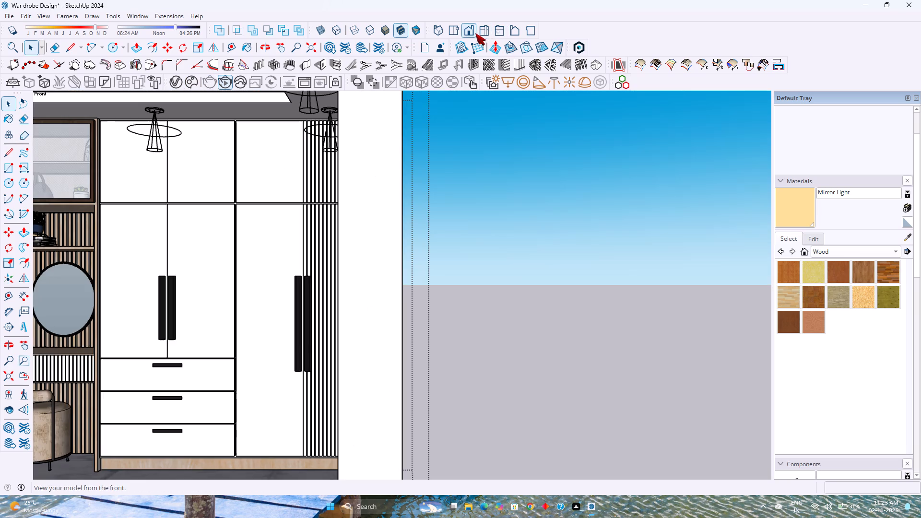
scroll(276, 247, down, 3)
shift+middle_drag(276, 258, 479, 266)
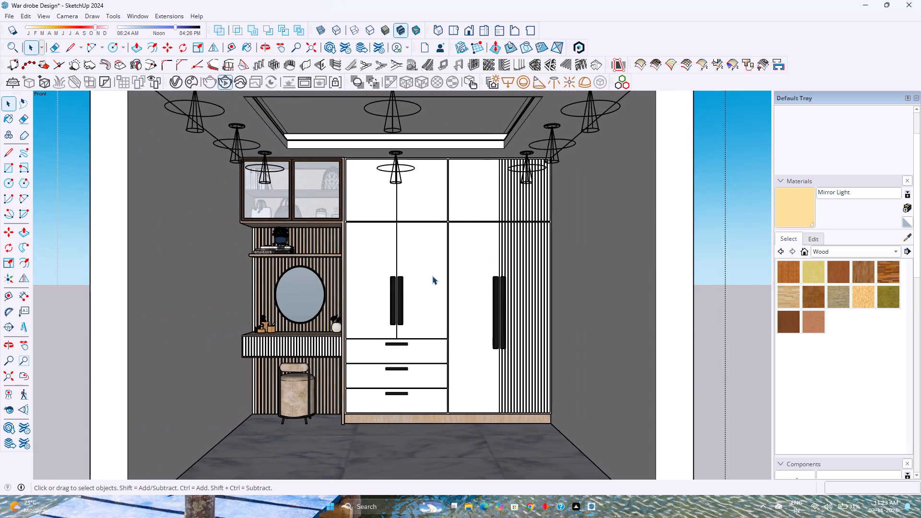
scroll(432, 276, up, 3)
shift+middle_drag(425, 273, 426, 264)
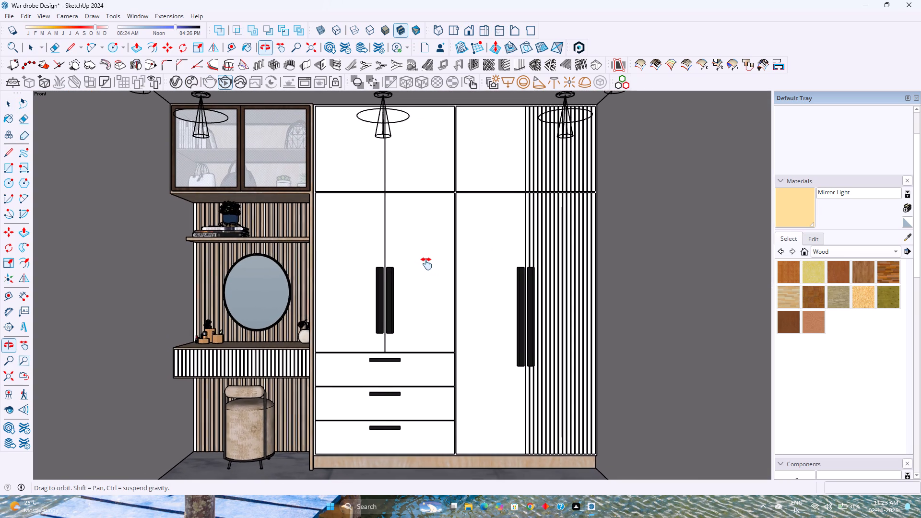
shift+middle_drag(426, 264, 427, 264)
shift+middle_drag(427, 264, 432, 264)
shift+middle_click(432, 264)
shift+middle_click(432, 264)
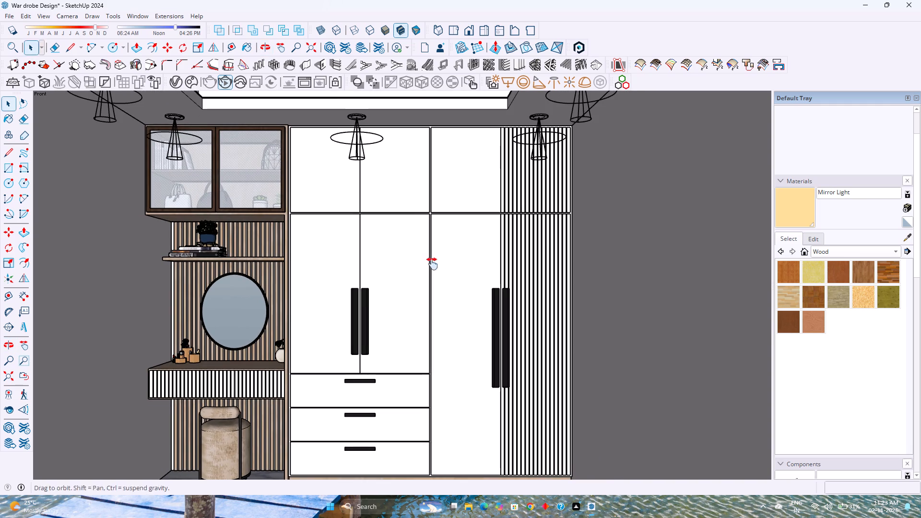
shift+middle_click(432, 264)
shift+middle_drag(371, 283, 426, 260)
middle_click(426, 260)
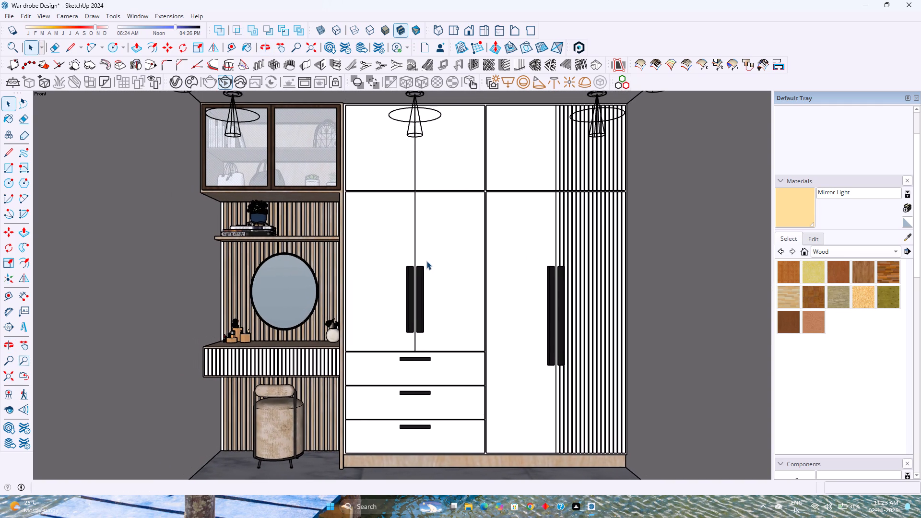
click(224, 86)
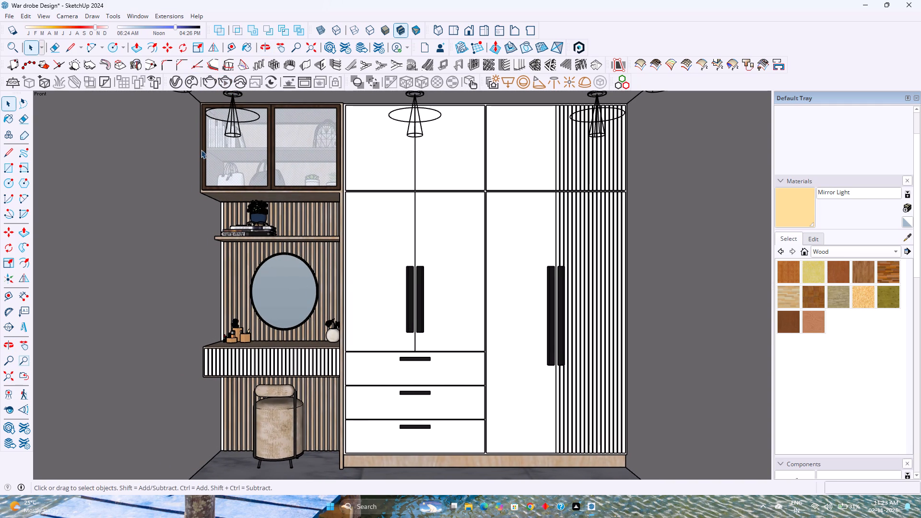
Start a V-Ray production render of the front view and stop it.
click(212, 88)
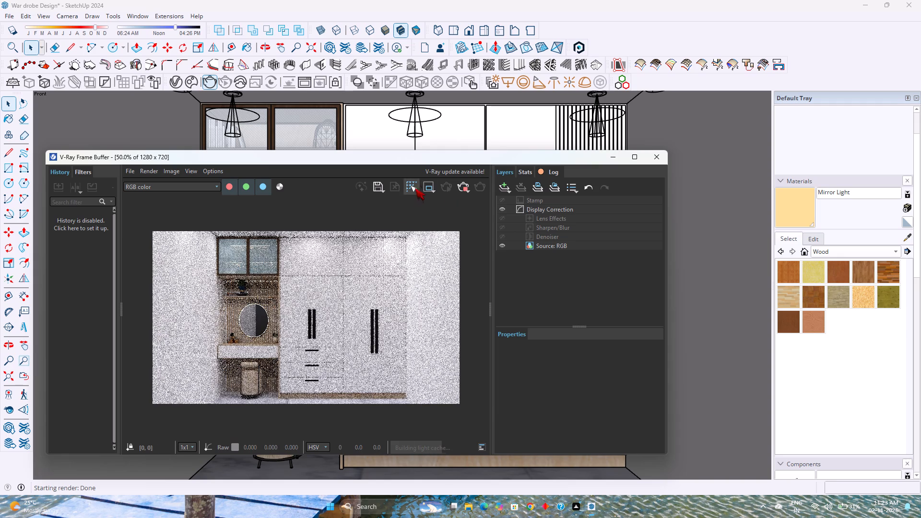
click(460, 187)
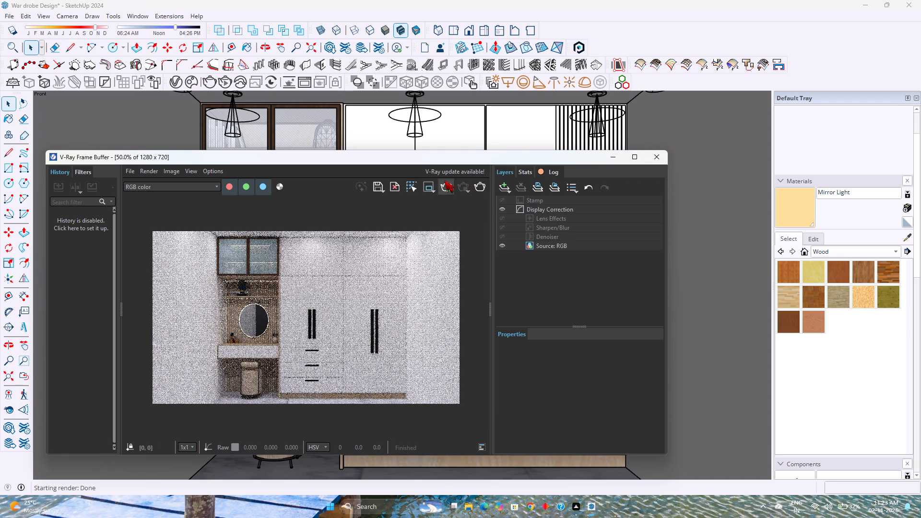
Try the 4:5 - Portrait aspect ratio for the V-Ray render output, and settle on 4:3 - Picture.
click(174, 79)
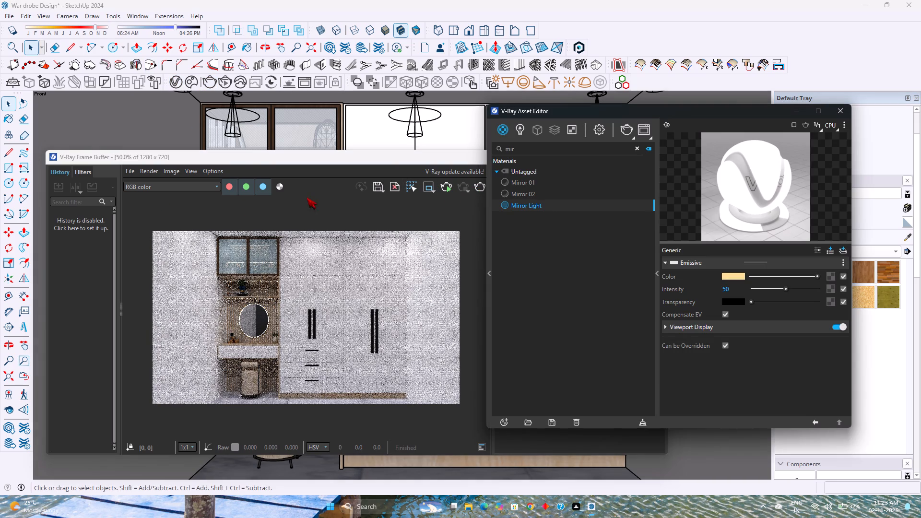
click(600, 131)
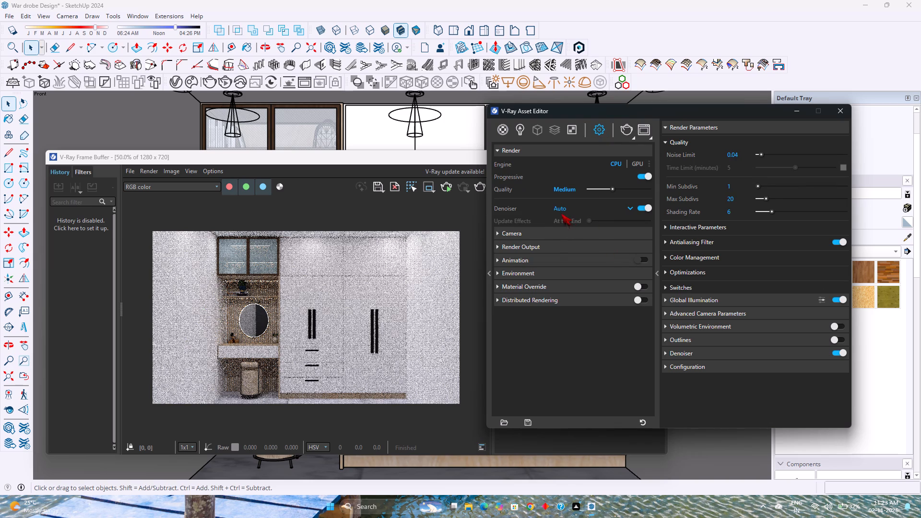
click(532, 233)
click(575, 243)
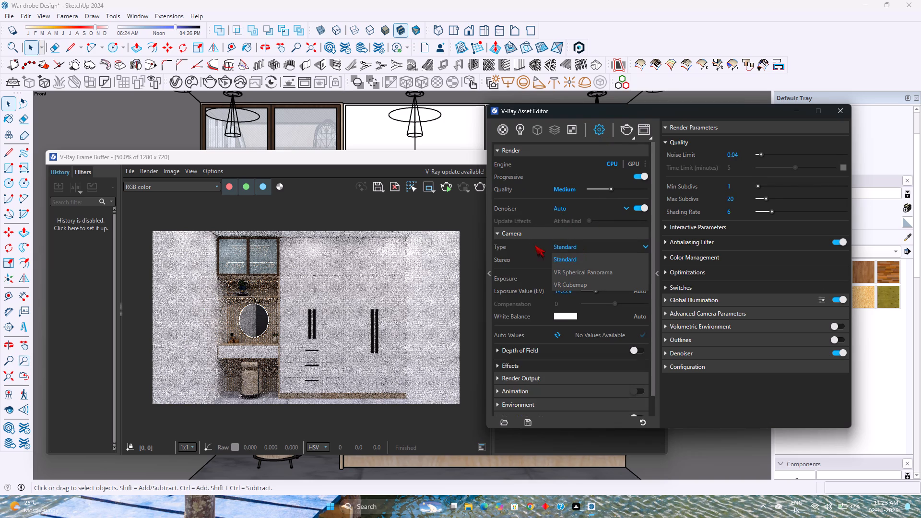
click(531, 234)
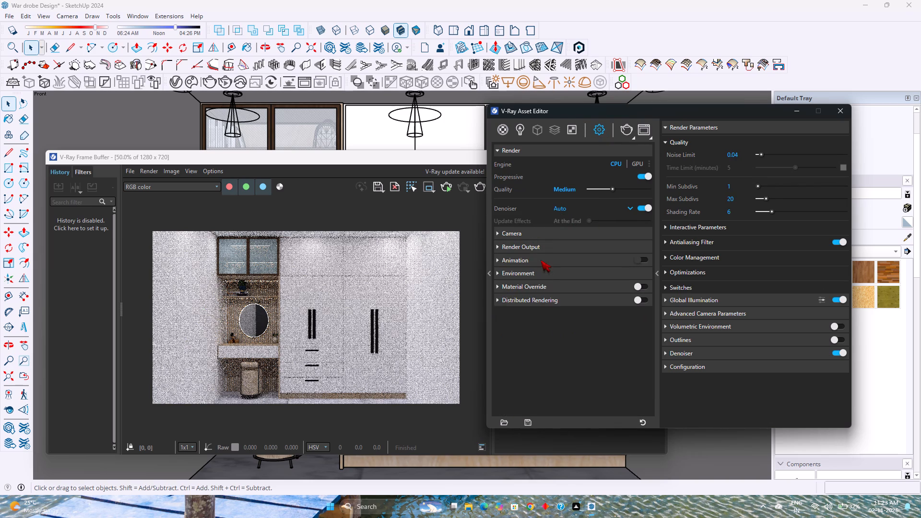
click(536, 246)
click(538, 235)
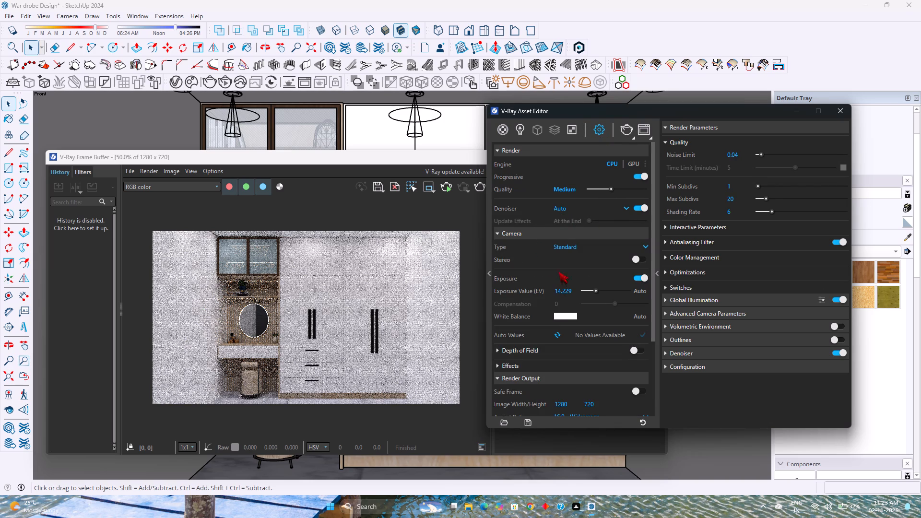
click(547, 237)
click(589, 287)
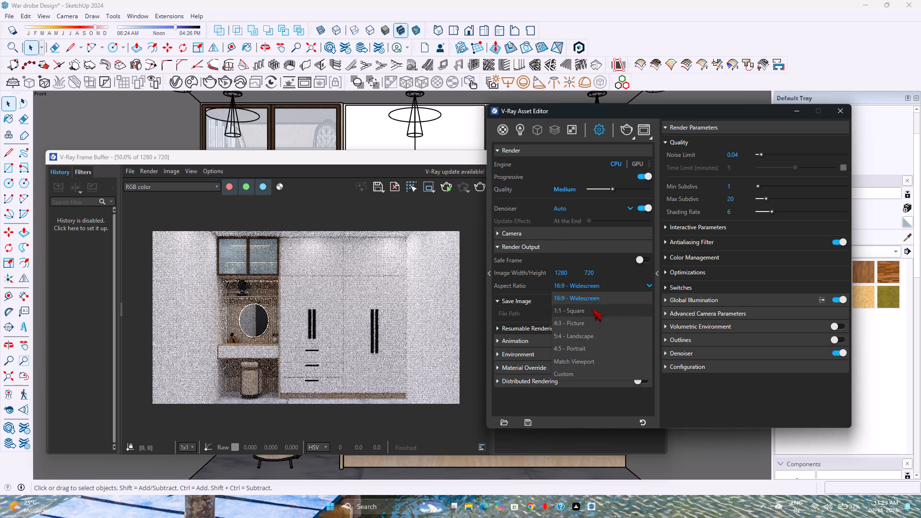
click(586, 347)
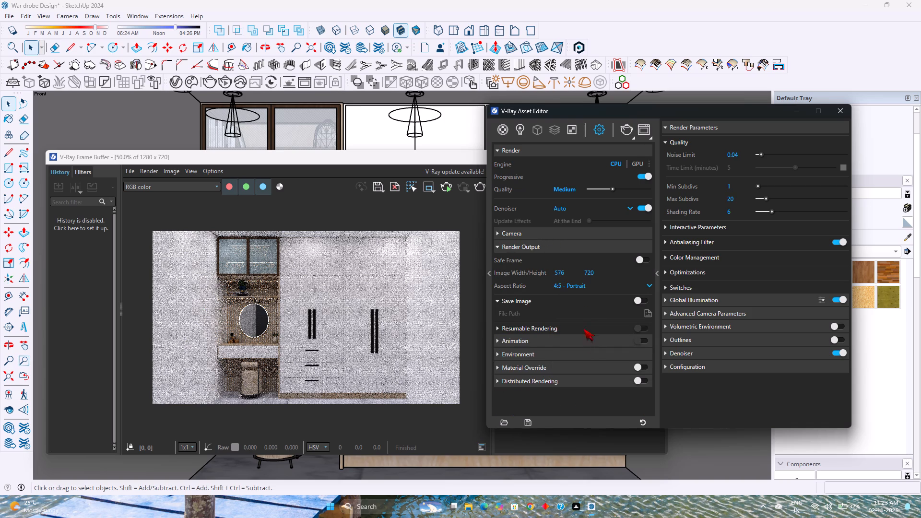
click(584, 287)
click(585, 322)
Start a V-Ray production render of the front view and check the framing of the whole image.
click(620, 127)
click(625, 126)
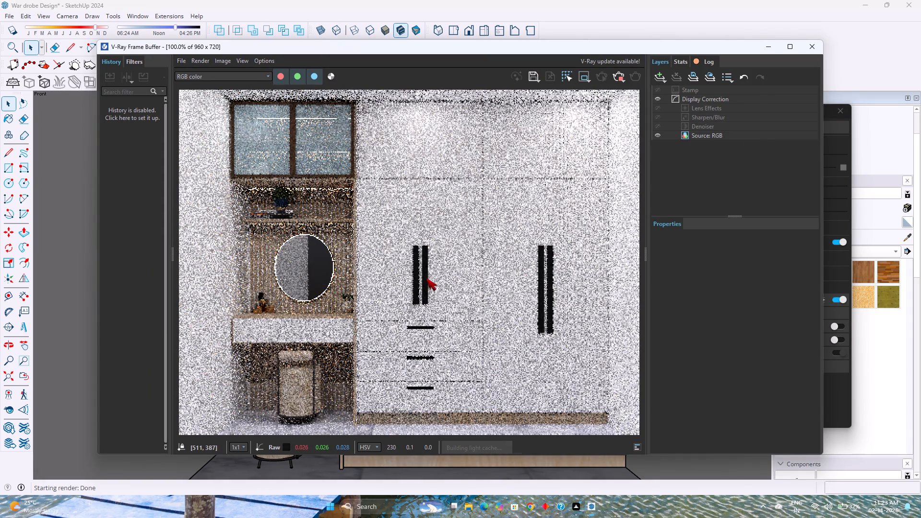
scroll(428, 277, down, 1)
scroll(428, 277, up, 1)
scroll(428, 277, down, 1)
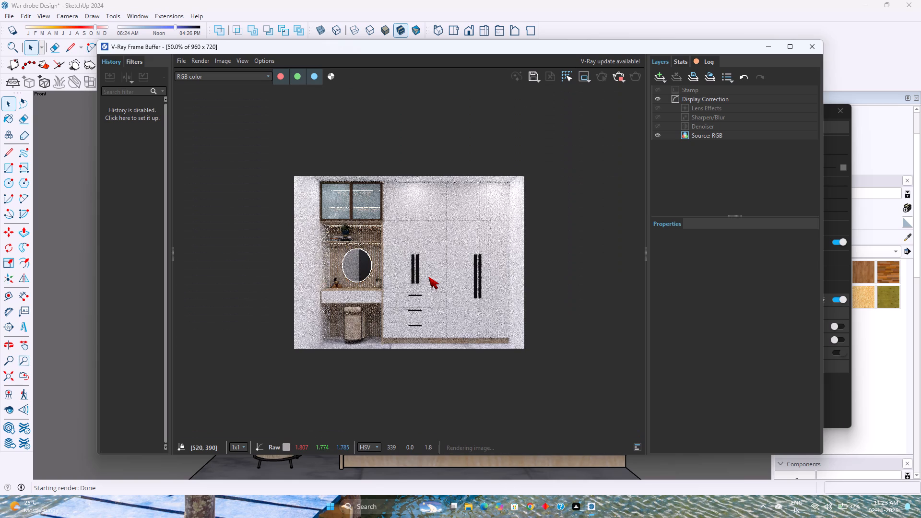
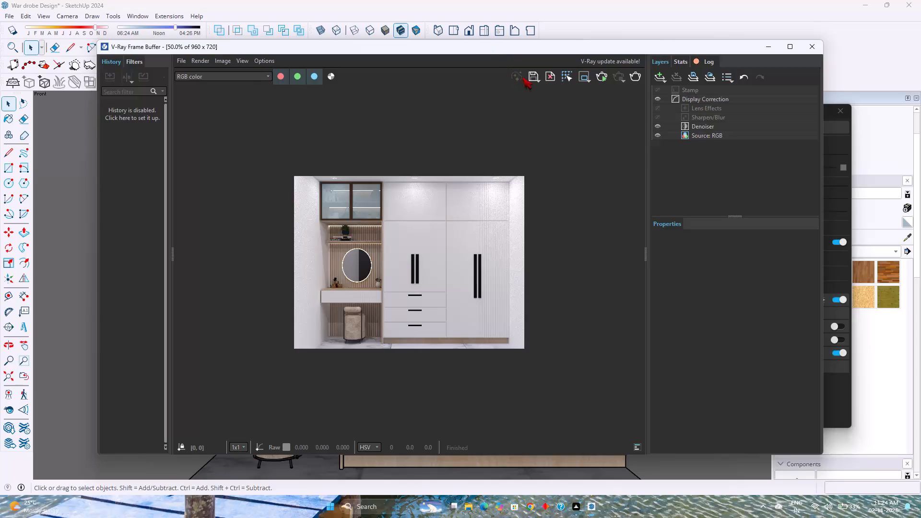
Save the rendered image as a JPEG in Downloads, replacing the existing Wardrobe Design file.
click(540, 74)
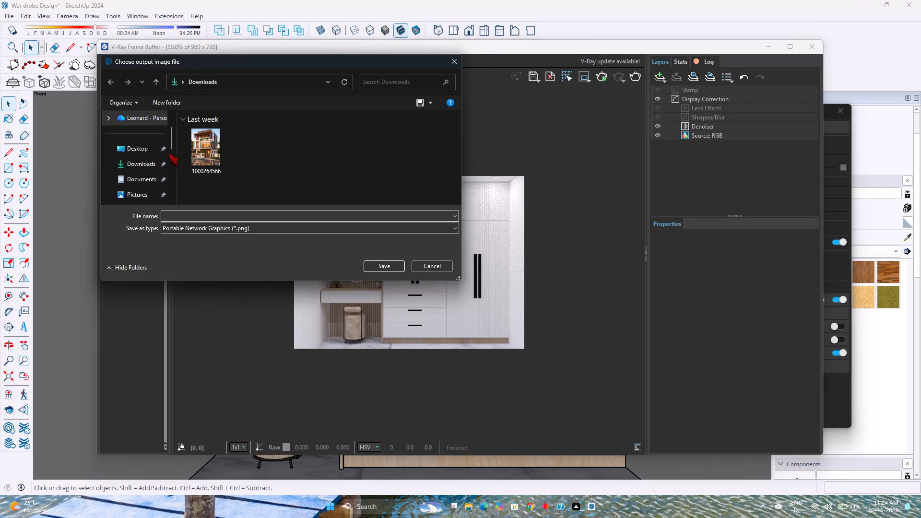
click(202, 228)
click(230, 273)
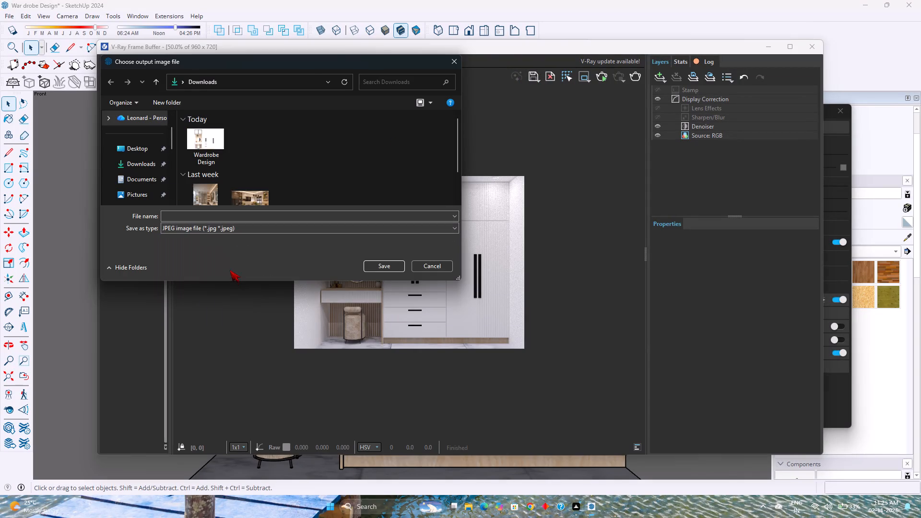
click(225, 138)
click(371, 266)
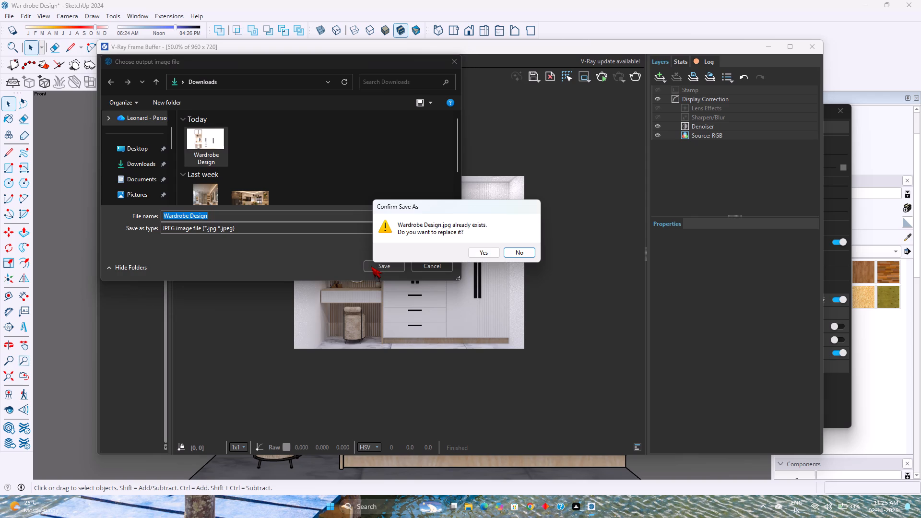
click(490, 254)
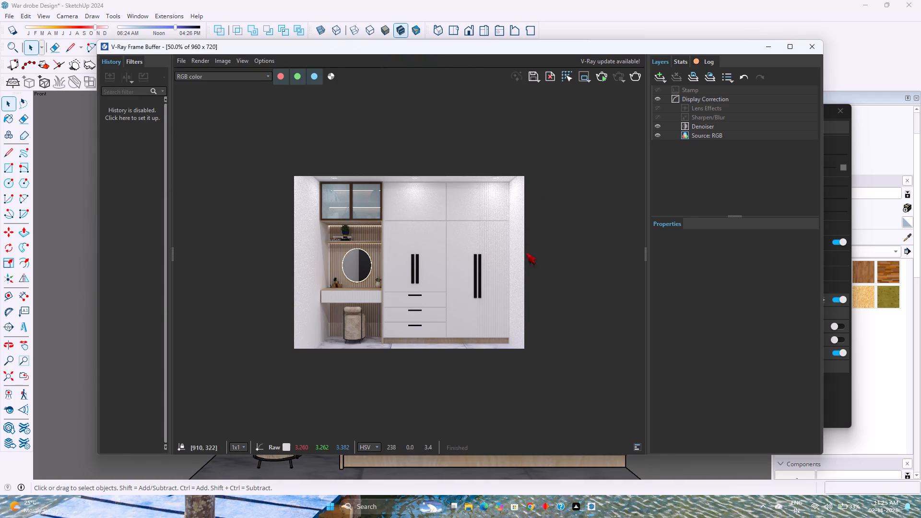
Open the saved Wardrobe Design image from Downloads to check its exposure, and close it again.
click(731, 102)
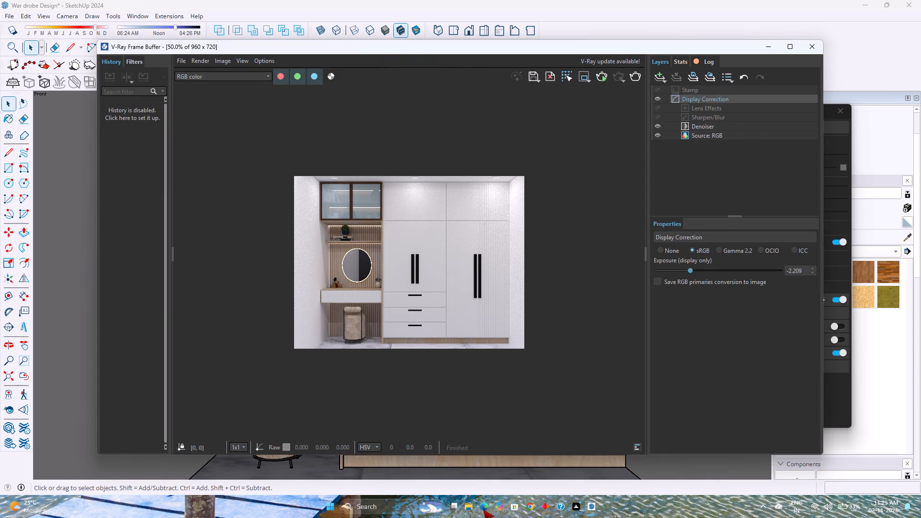
click(467, 506)
click(441, 181)
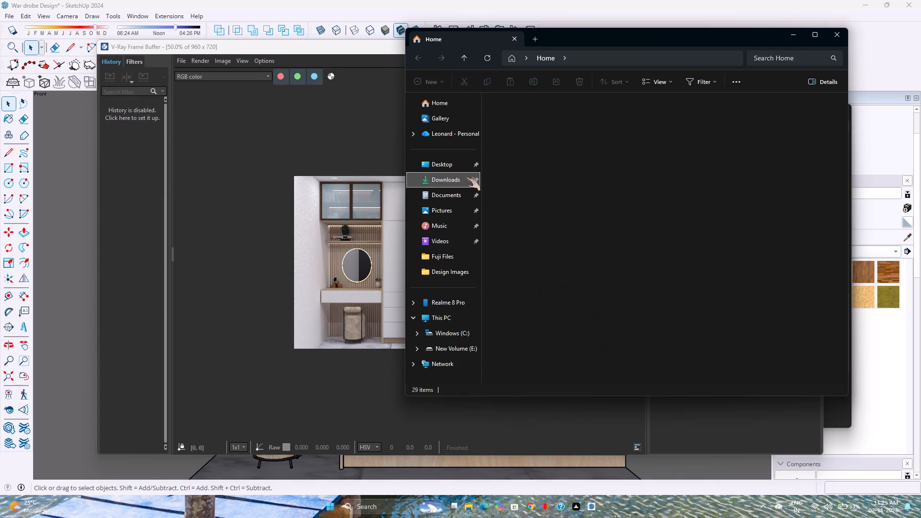
double_click(520, 141)
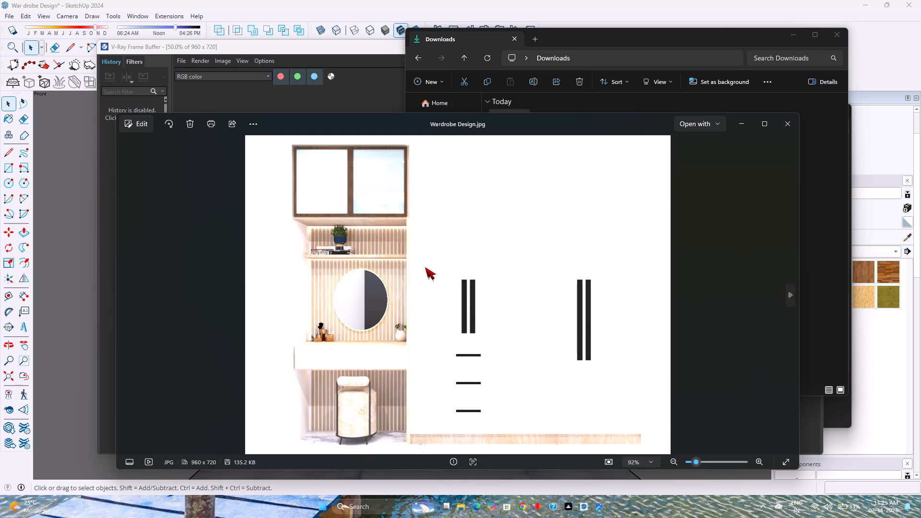
click(787, 128)
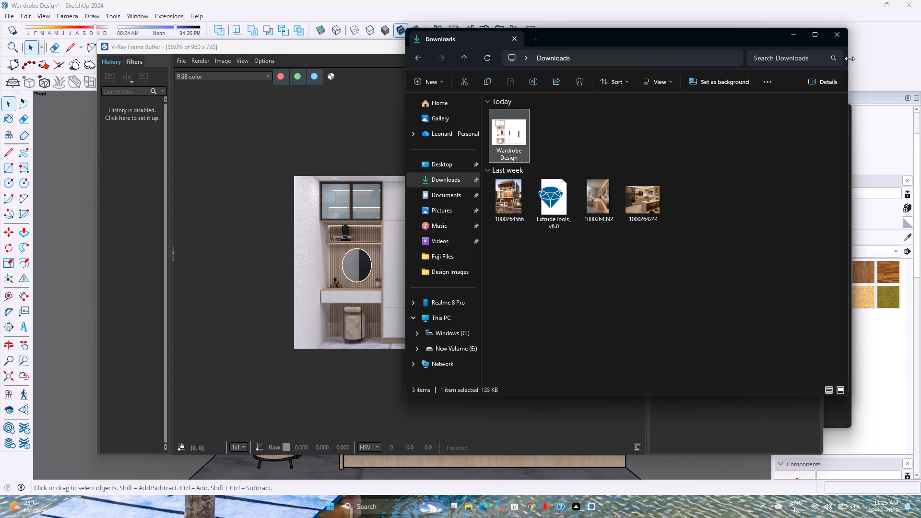
click(842, 34)
Set the Display Correction exposure to 0.
double_click(803, 272)
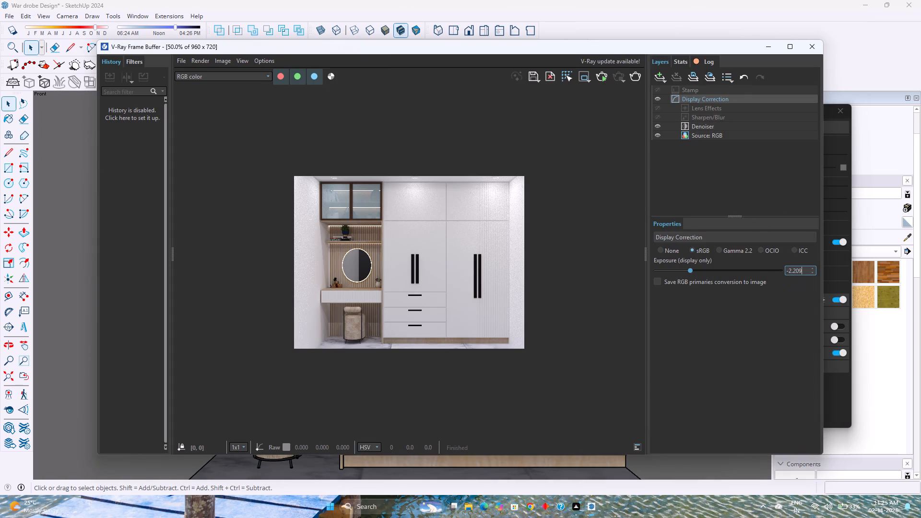
key(0)
key(Return)
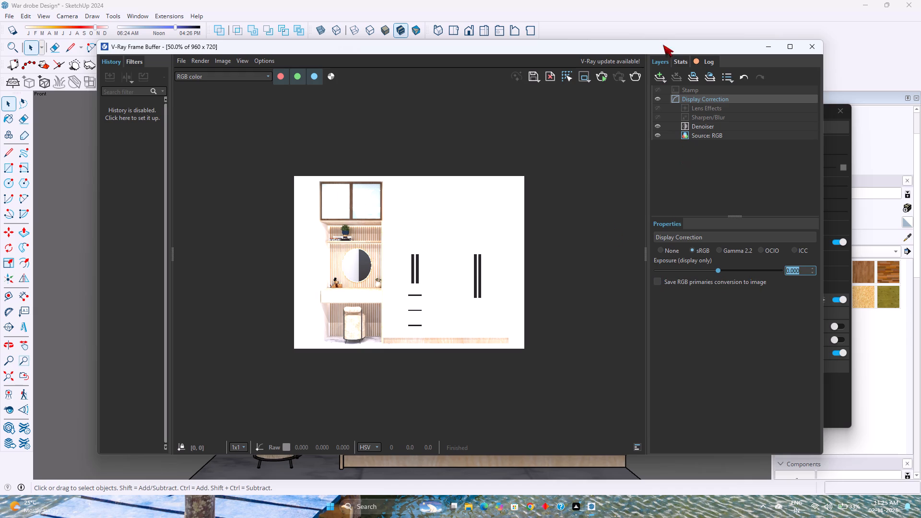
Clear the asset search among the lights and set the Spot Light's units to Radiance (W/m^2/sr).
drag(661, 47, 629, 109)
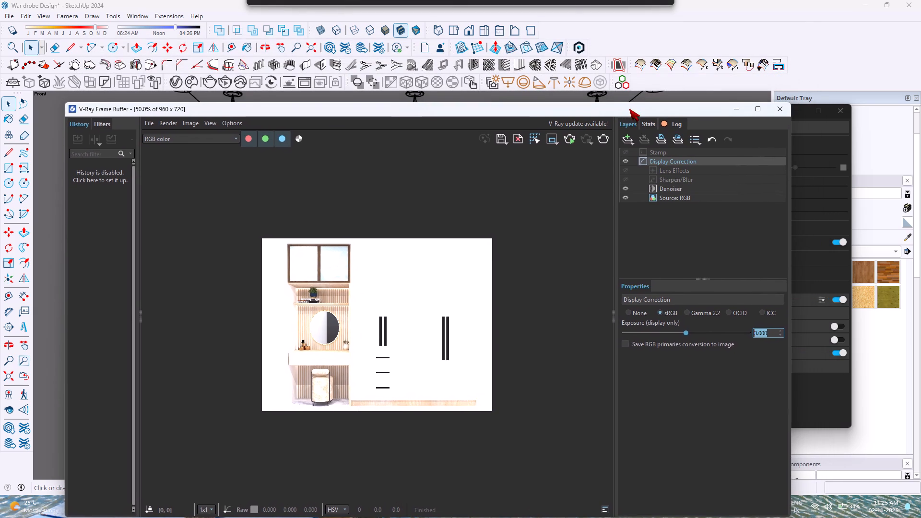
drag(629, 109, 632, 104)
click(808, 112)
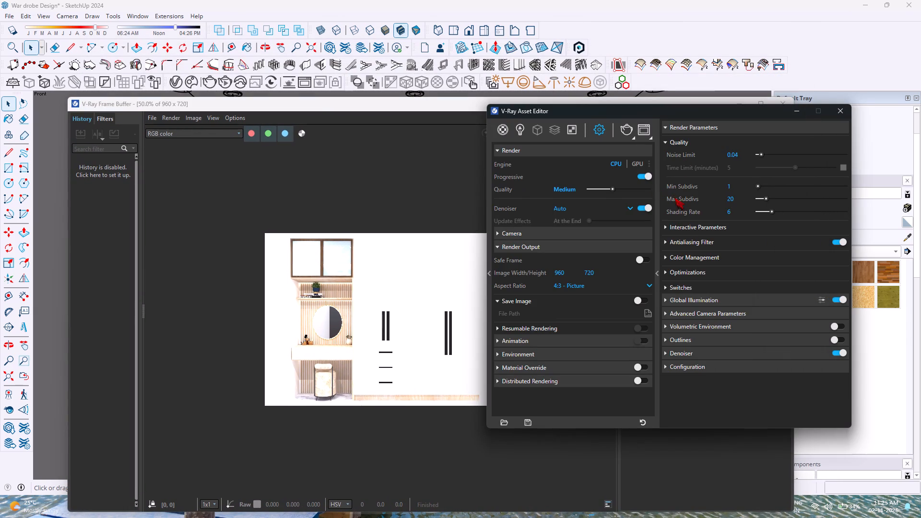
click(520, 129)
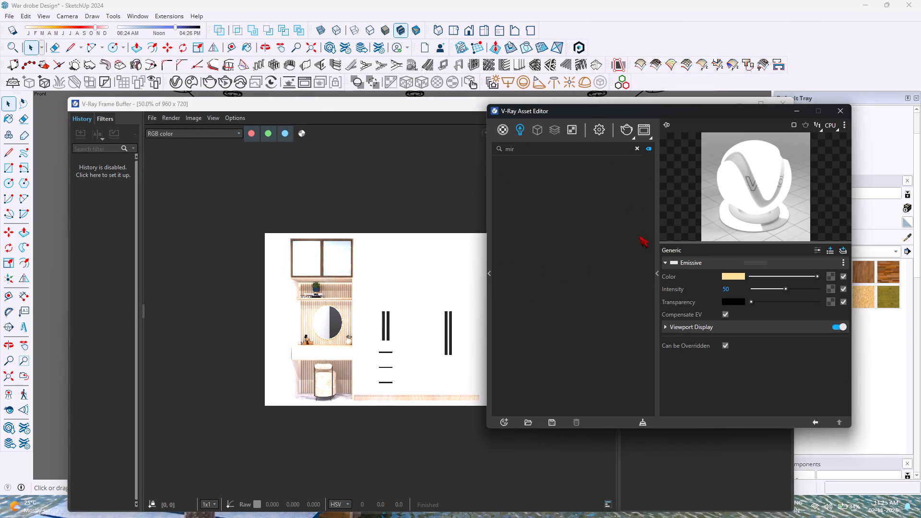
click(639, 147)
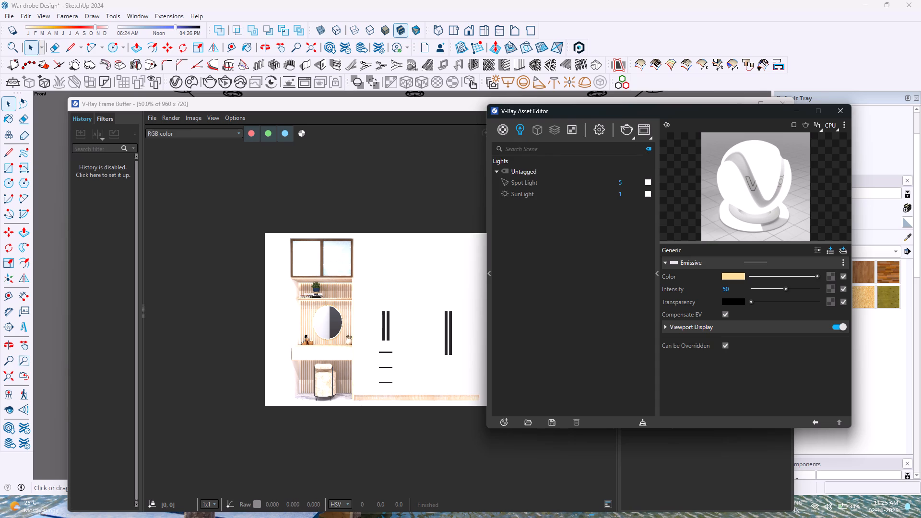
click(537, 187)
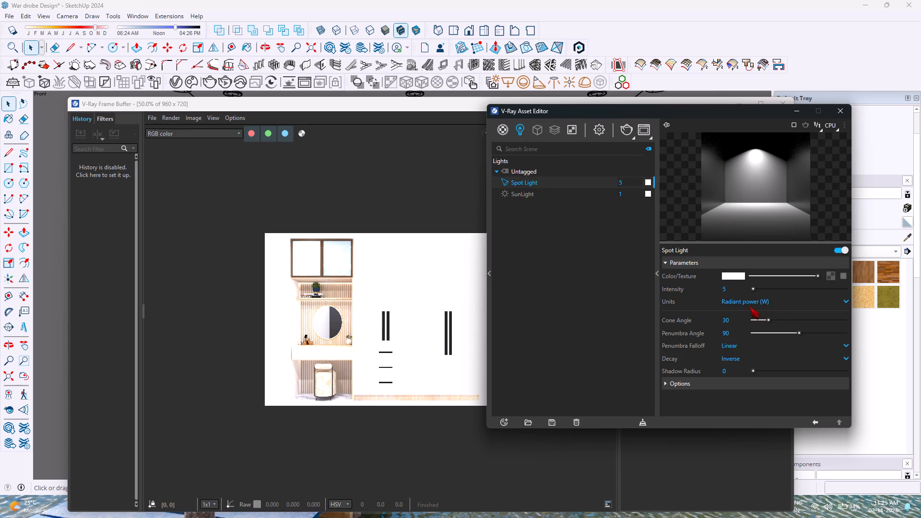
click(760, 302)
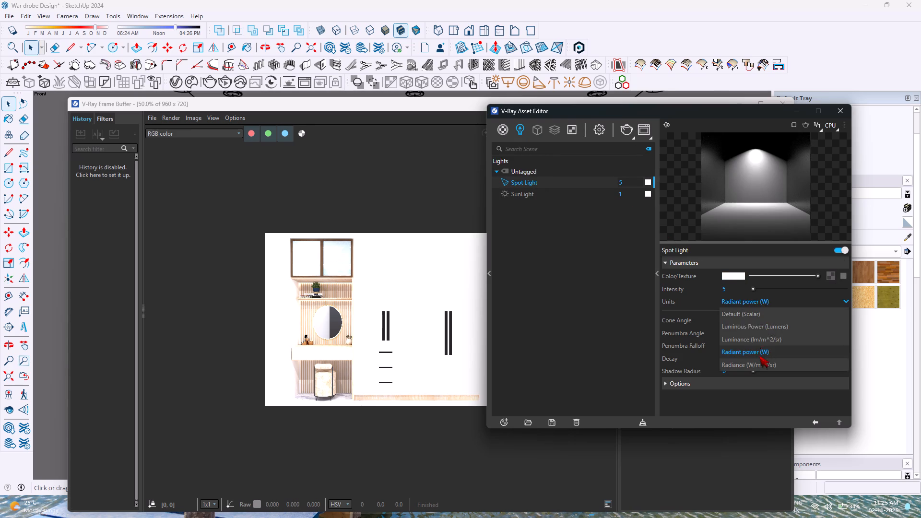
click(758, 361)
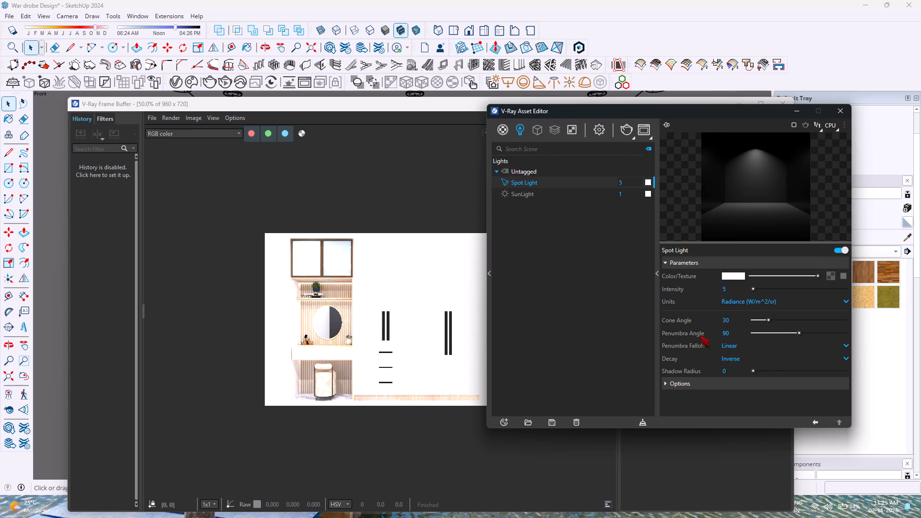
Restart the V-Ray interactive render and arrange the frame buffer so the image shows beside the Spot Light settings.
click(408, 135)
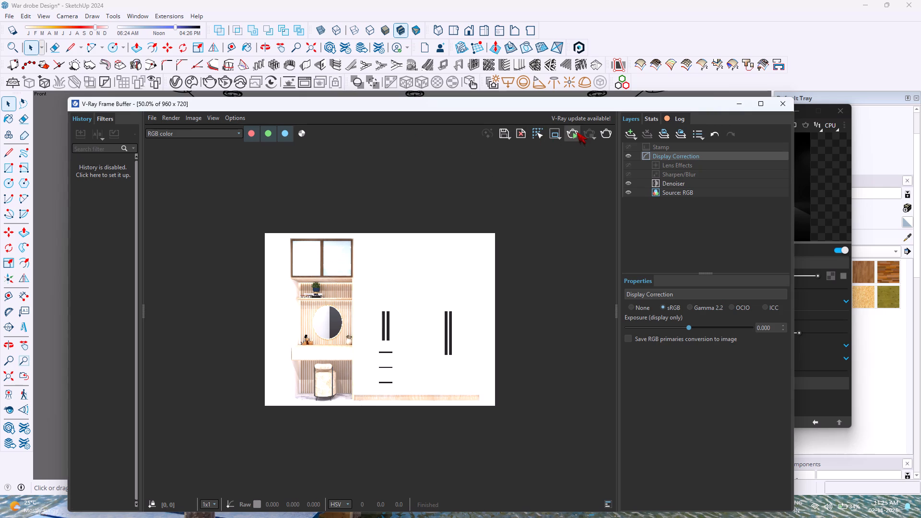
click(570, 132)
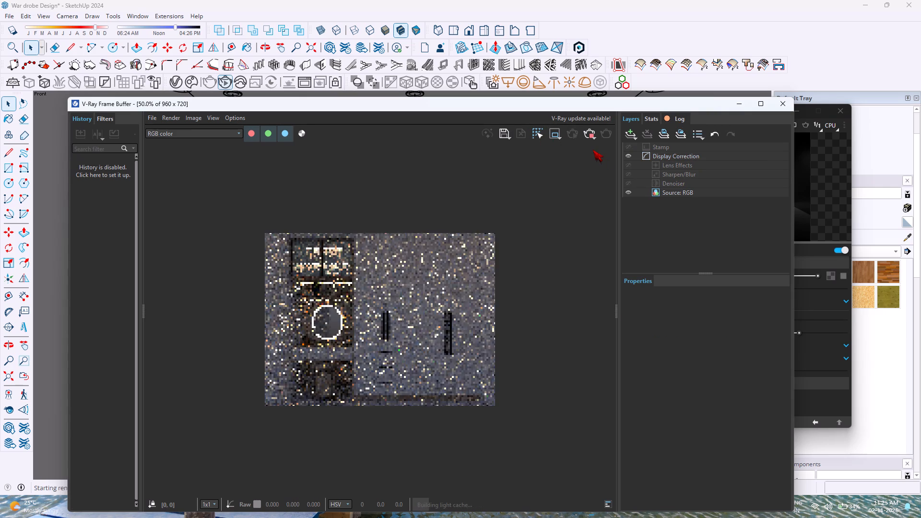
click(590, 137)
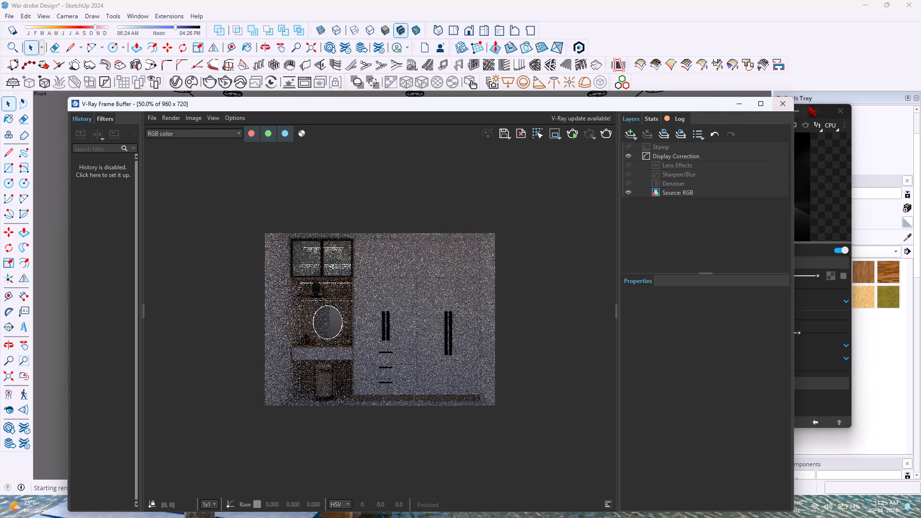
click(781, 101)
click(229, 82)
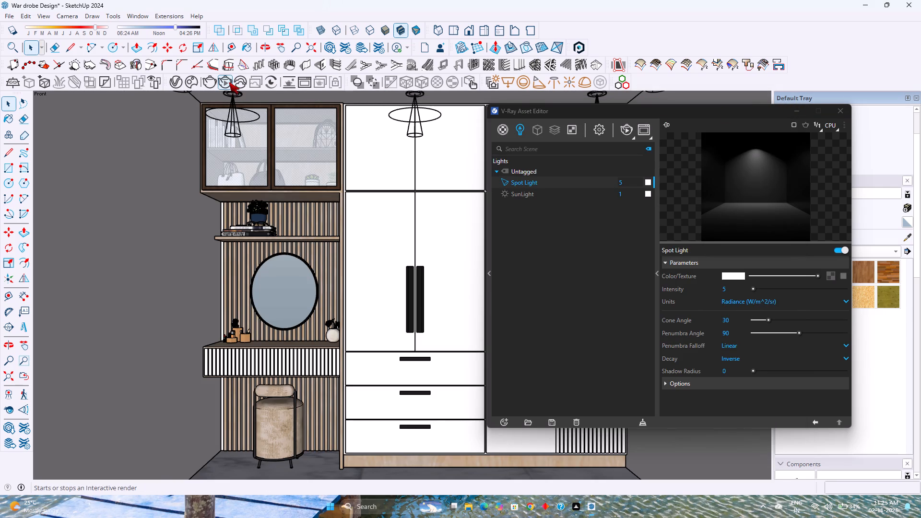
drag(507, 106, 413, 76)
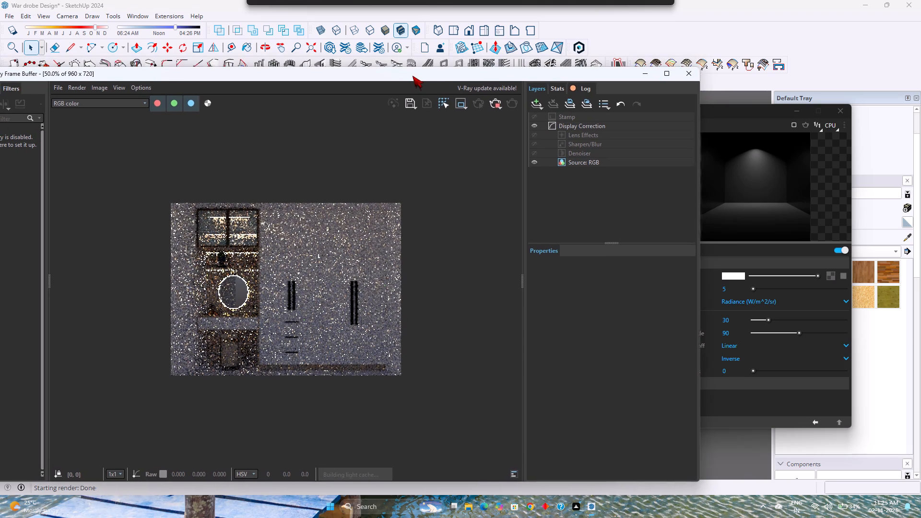
drag(413, 76, 418, 82)
click(739, 119)
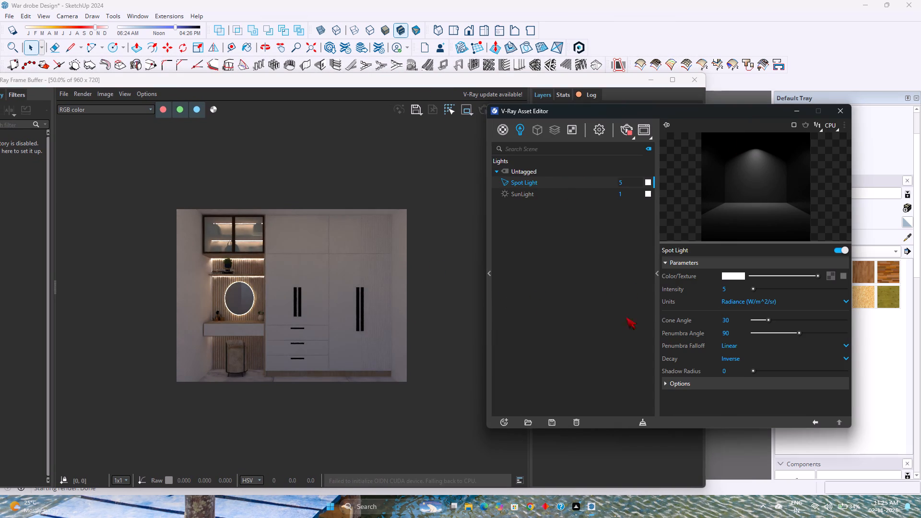
Set the Spot Light's units to Radiant power (W) and its intensity to 1.
click(765, 305)
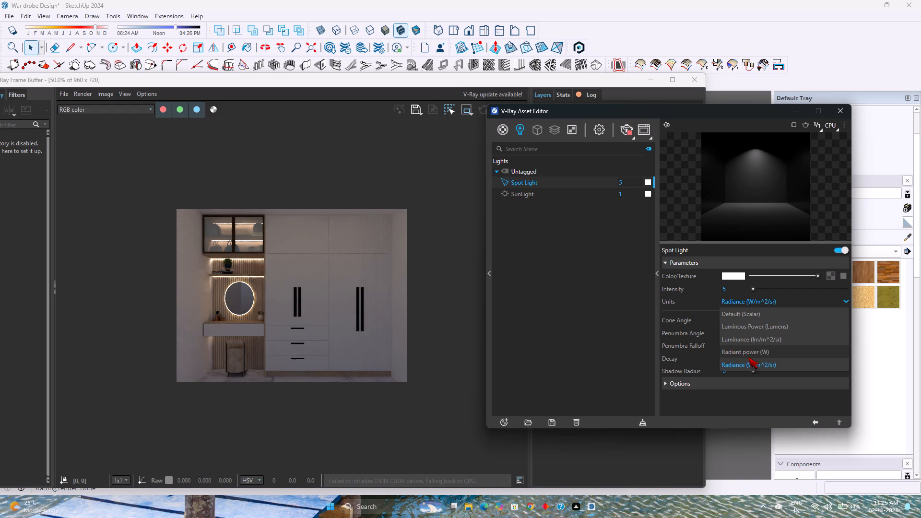
click(747, 356)
double_click(737, 288)
key(1)
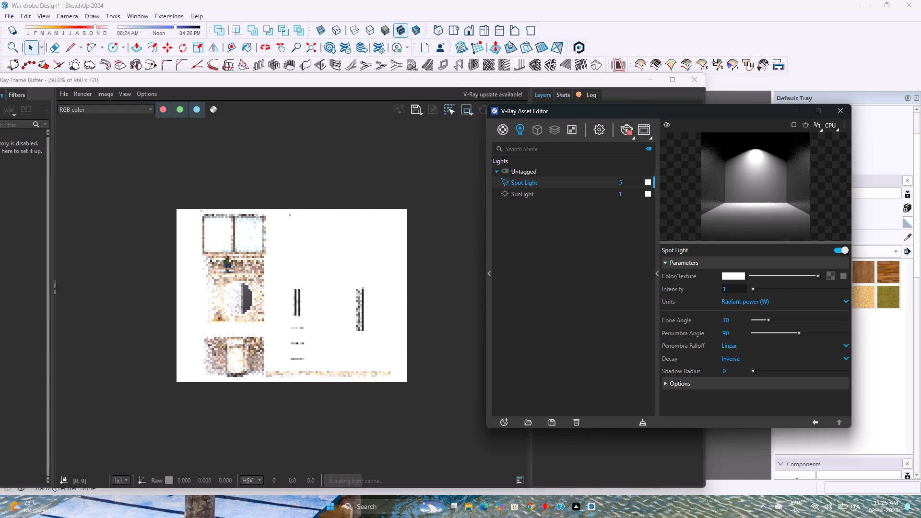
key(Return)
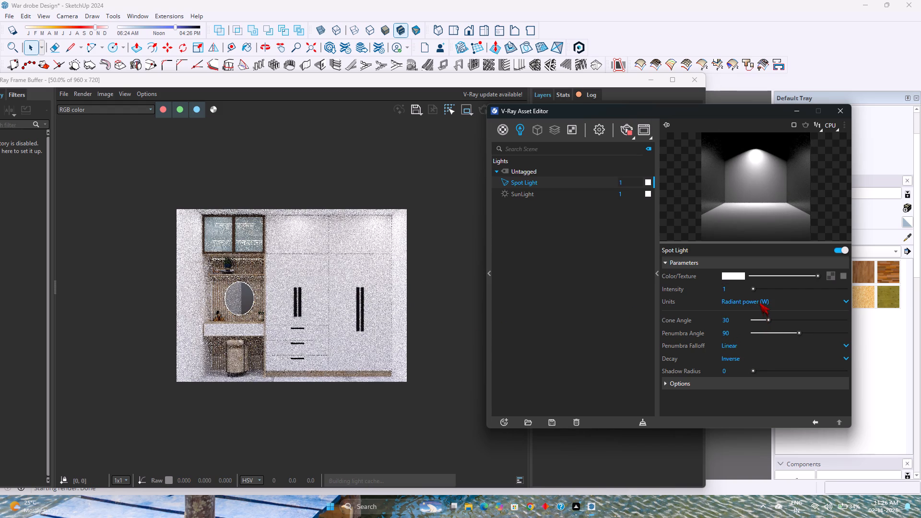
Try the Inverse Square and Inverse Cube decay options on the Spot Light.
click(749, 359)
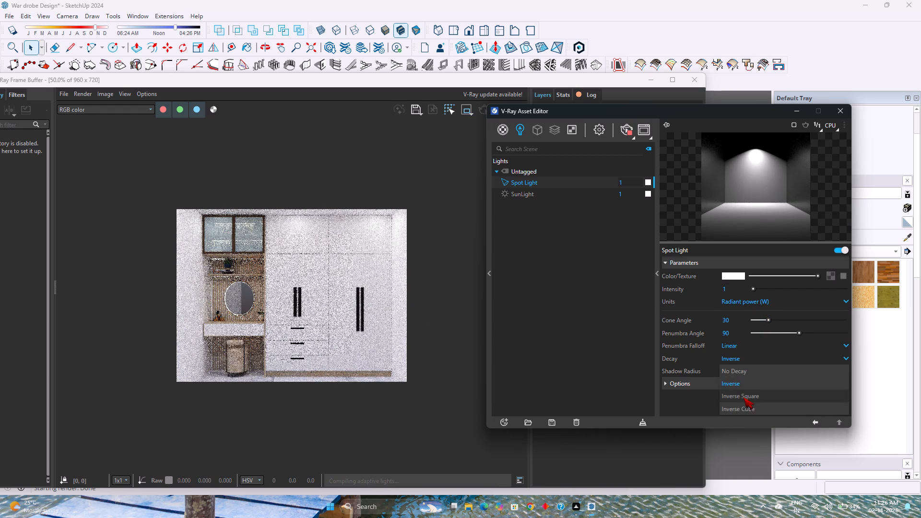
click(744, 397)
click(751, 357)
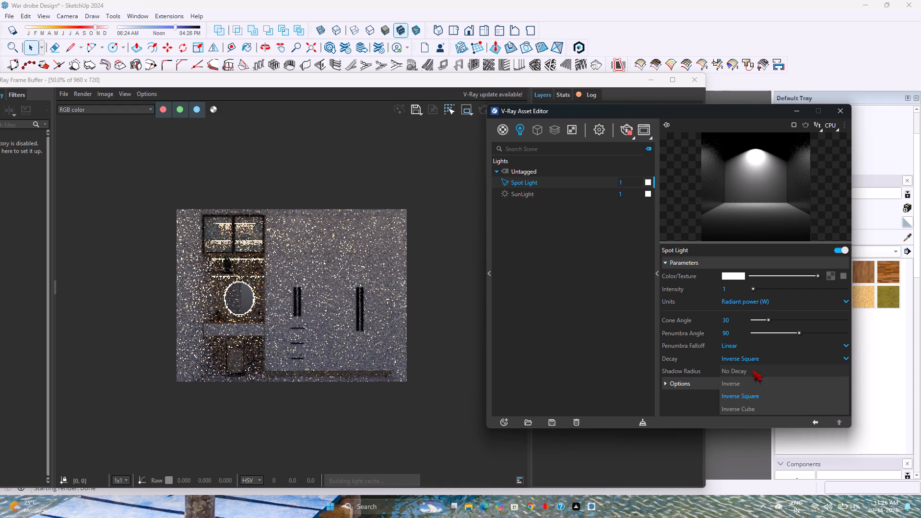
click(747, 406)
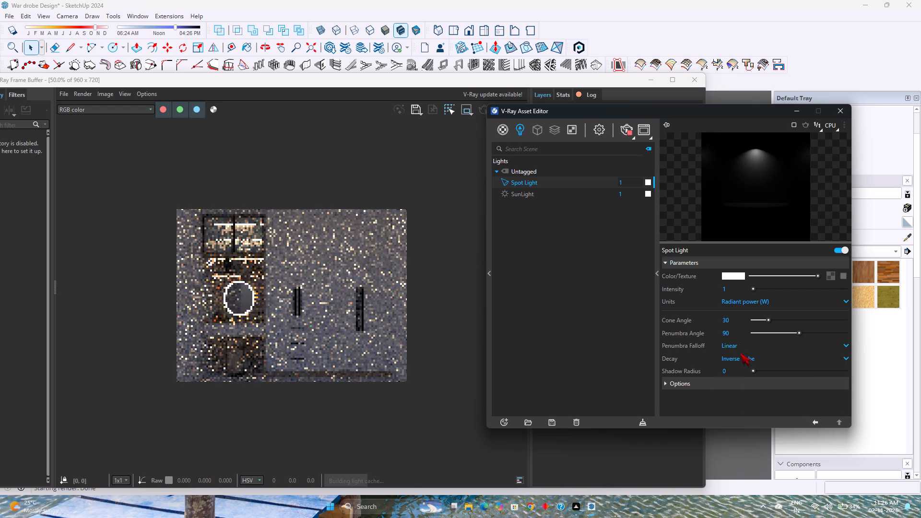
Set the Spot Light's penumbra falloff to Smooth Cubic and its decay to Inverse.
click(740, 347)
click(742, 369)
click(742, 358)
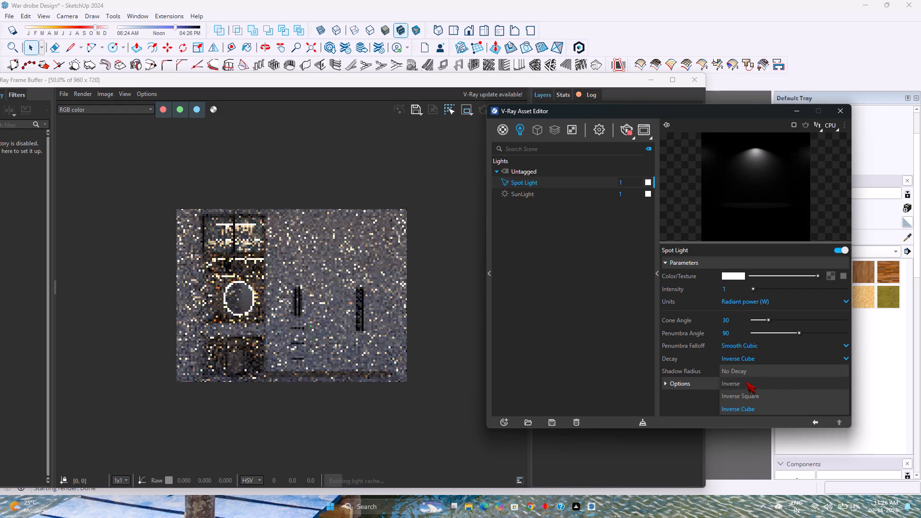
click(746, 384)
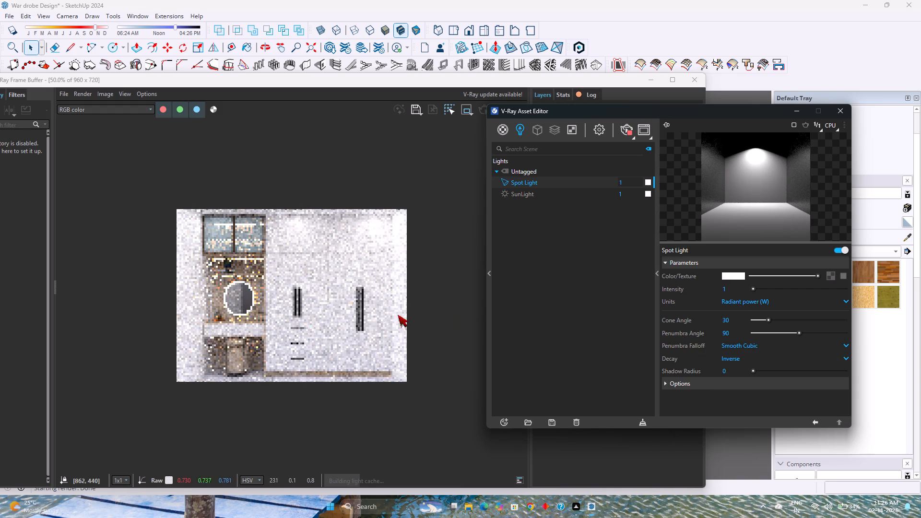
Set the Spot Light's intensity to 0.5.
double_click(737, 290)
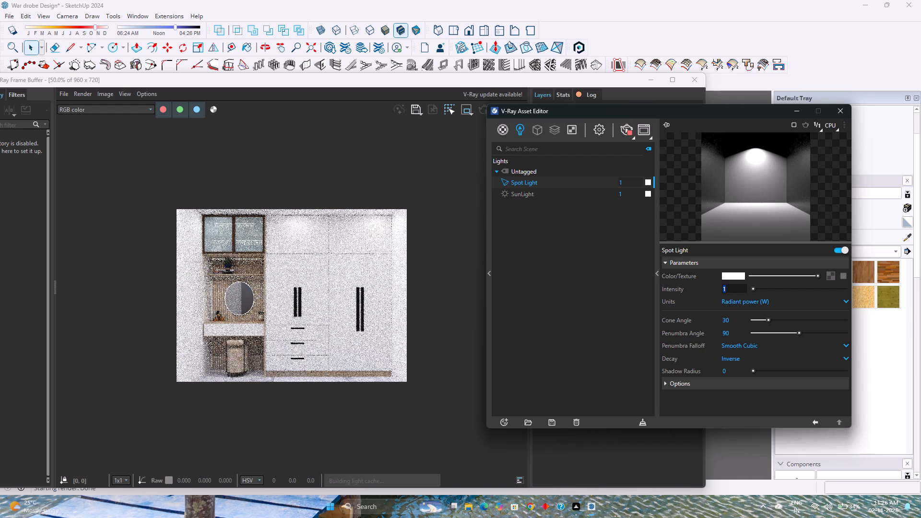
text(0.5)
key(Return)
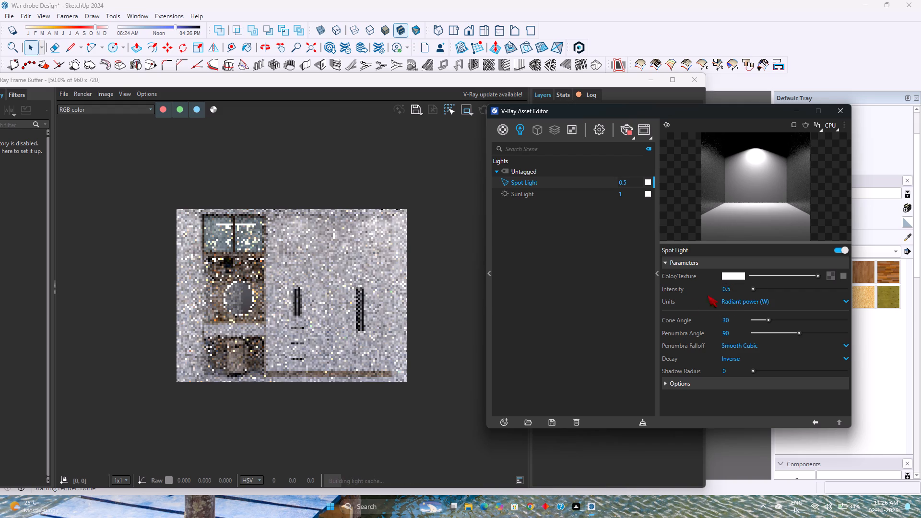
Stop the V-Ray interactive render.
click(448, 295)
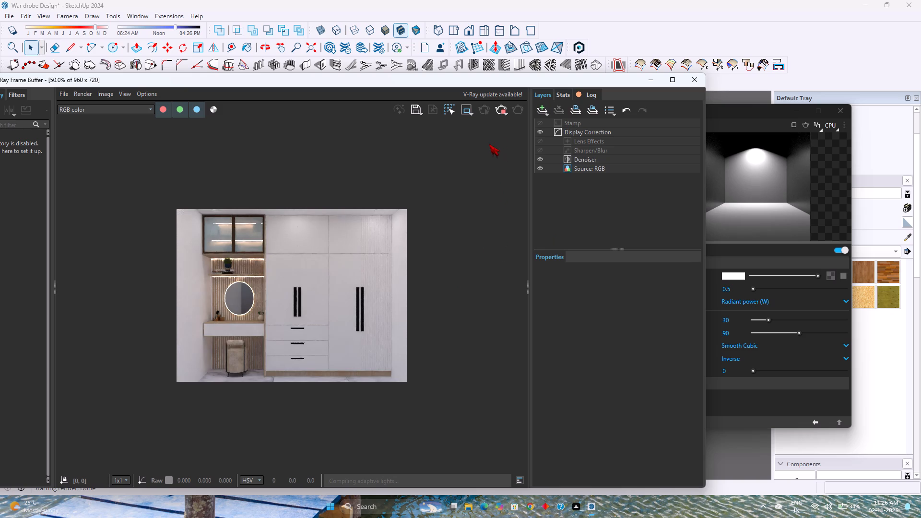
click(507, 106)
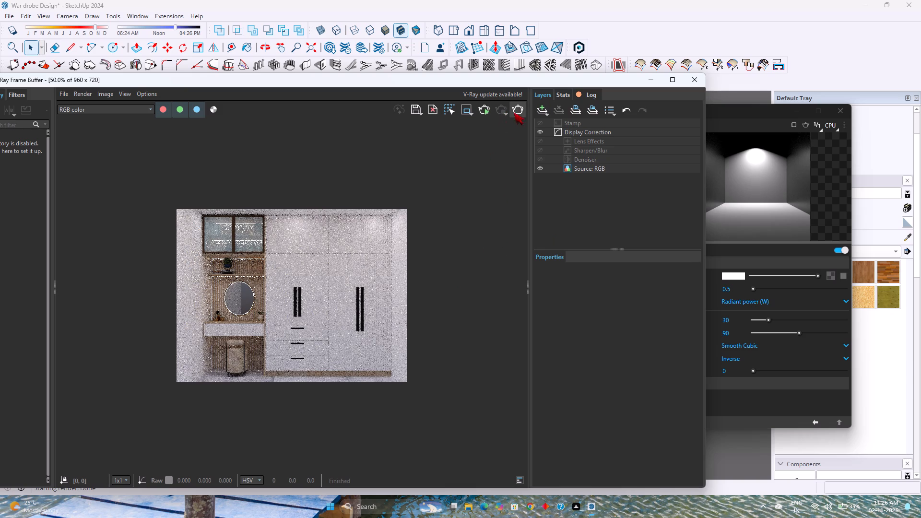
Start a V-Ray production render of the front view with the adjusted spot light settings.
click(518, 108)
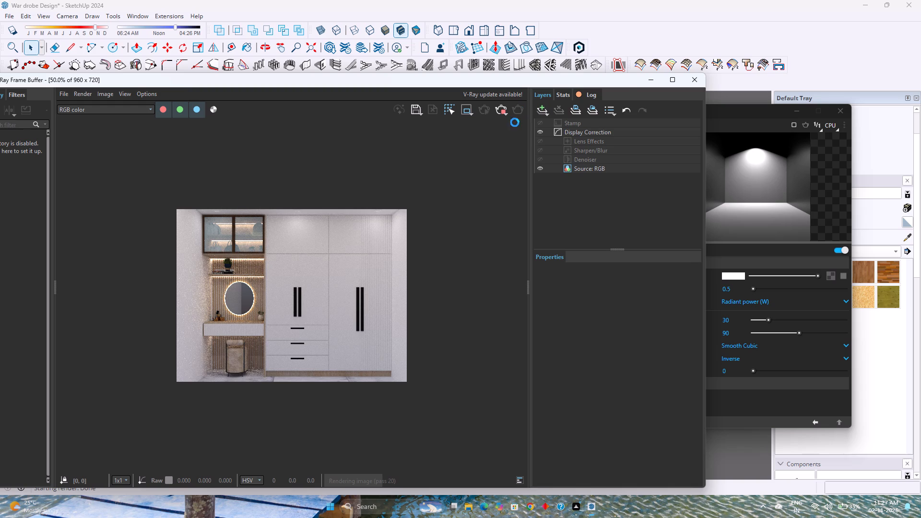
Paint the wardrobe face showing in the gaps between the shutters and drawers with the dark in-model material [Color_008]2.
click(641, 80)
click(793, 111)
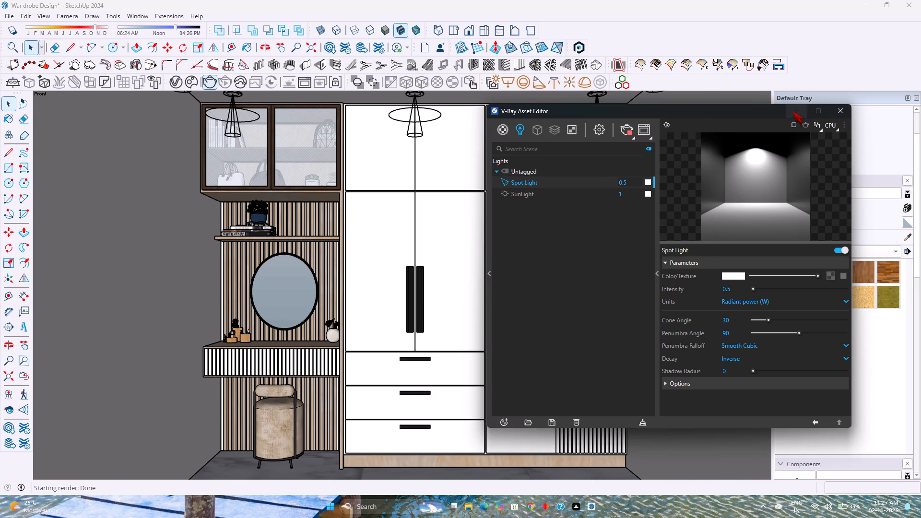
double_click(484, 178)
scroll(484, 178, up, 3)
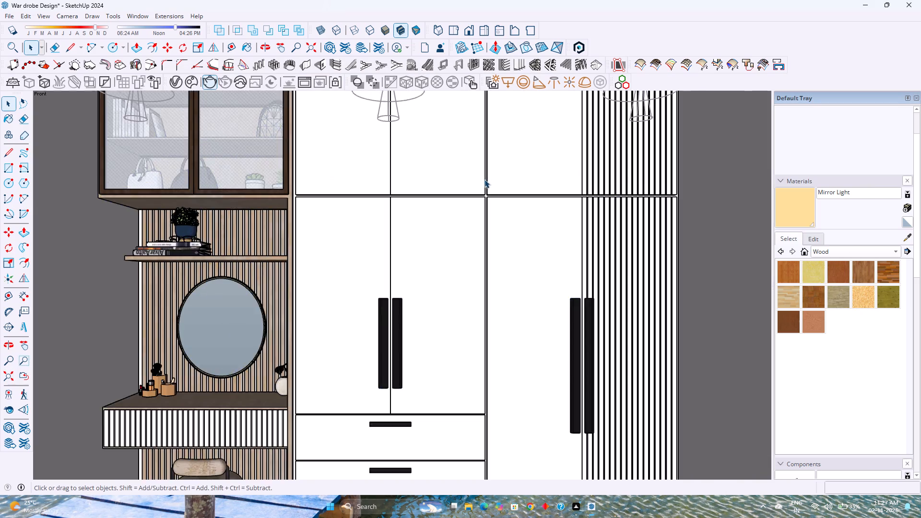
scroll(484, 179, up, 9)
double_click(485, 199)
scroll(485, 199, up, 4)
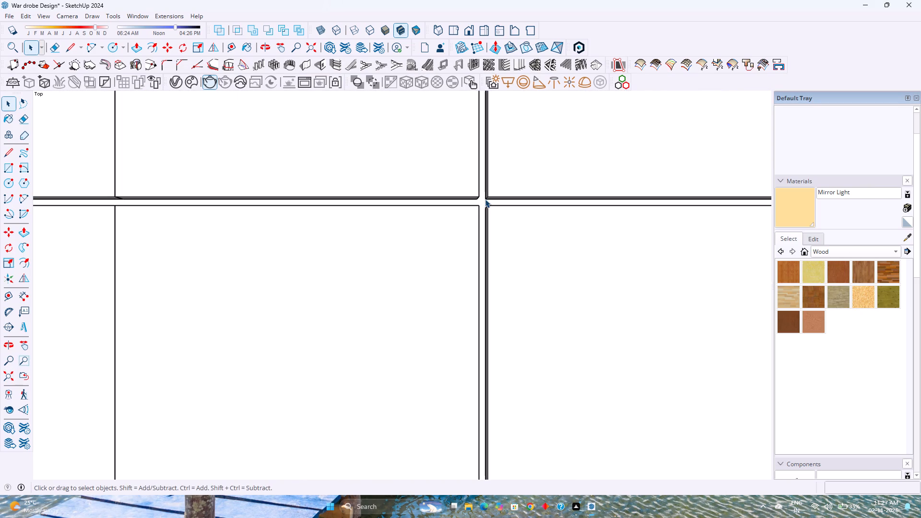
click(484, 200)
double_click(483, 201)
click(483, 201)
double_click(483, 201)
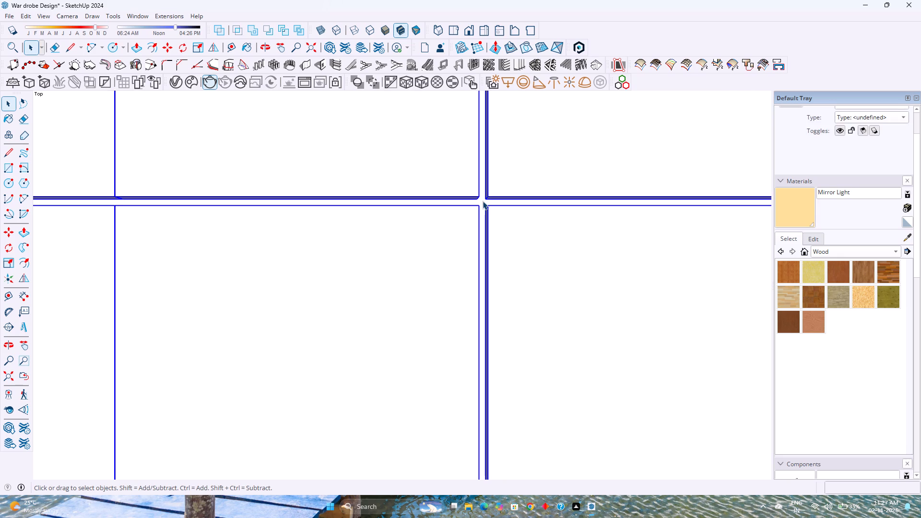
click(483, 202)
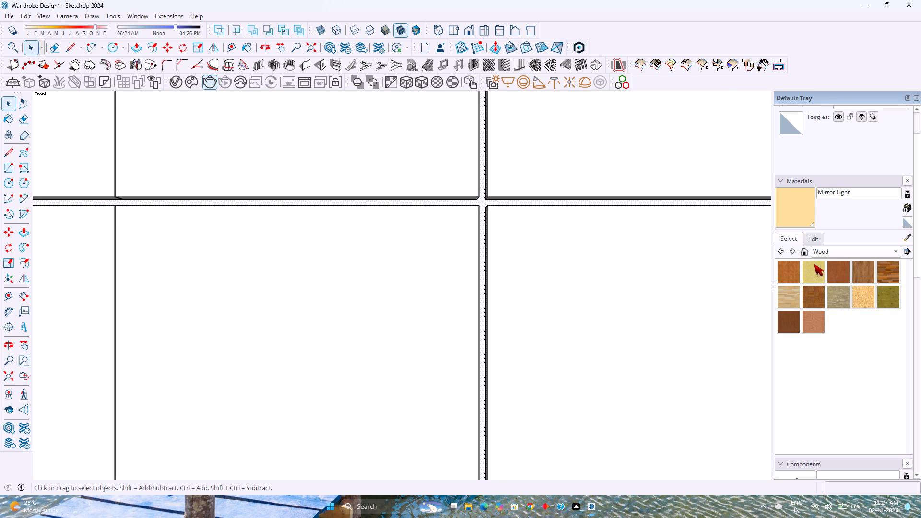
click(818, 247)
click(815, 8)
click(789, 321)
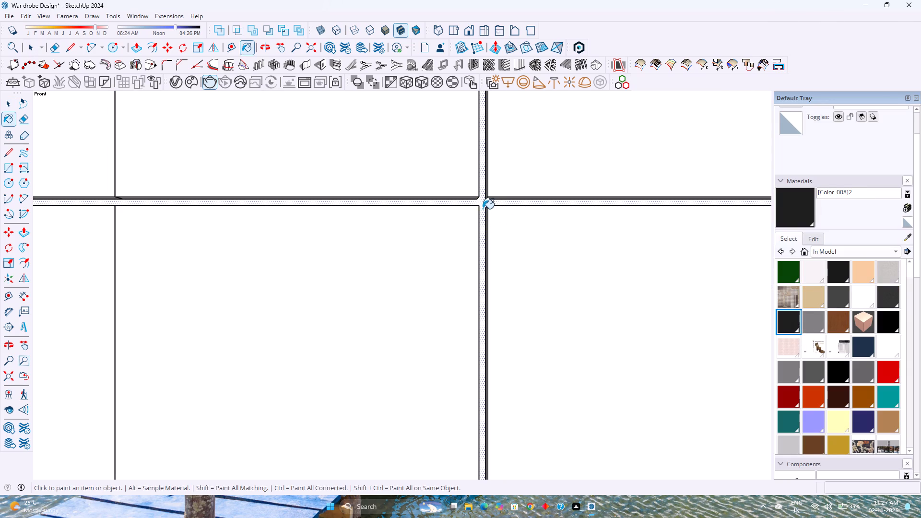
click(483, 207)
scroll(484, 208, down, 14)
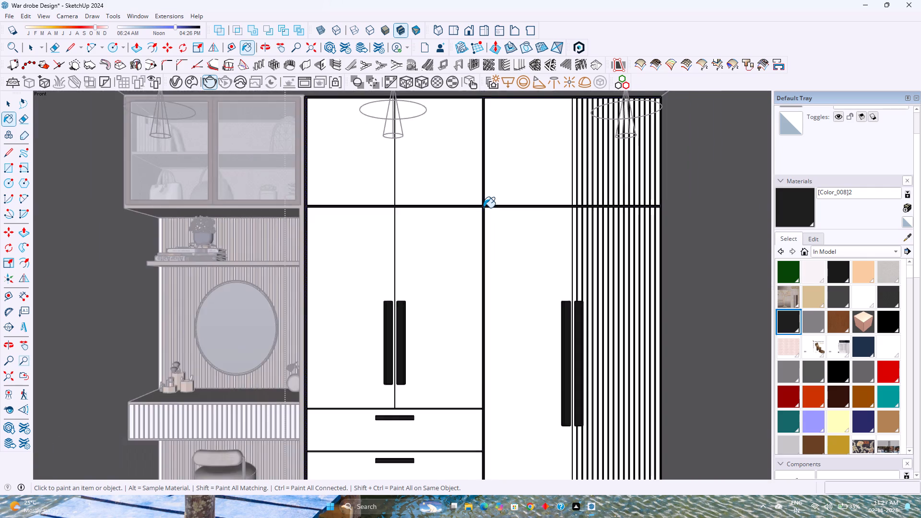
scroll(484, 208, down, 5)
key(space)
key(Escape)
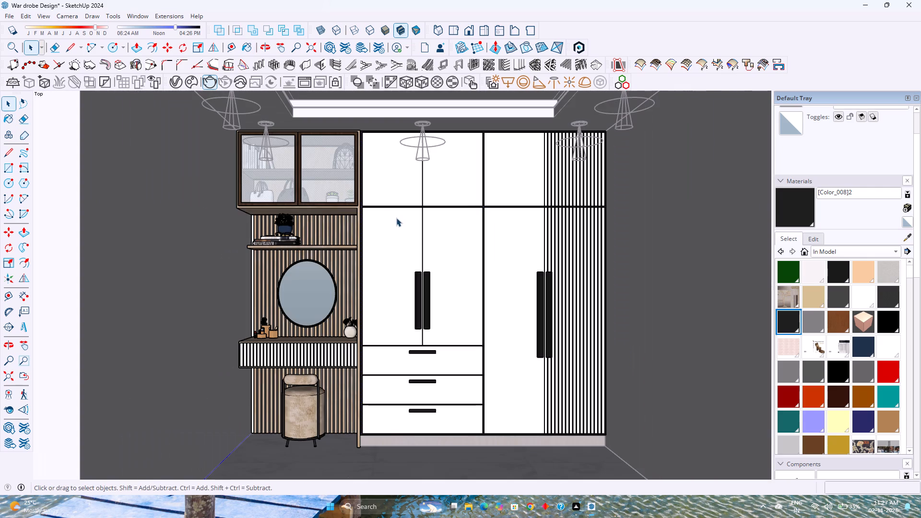
Set the model back to the standard front view, framed on the full wardrobe and dressing unit.
click(470, 27)
key(Escape)
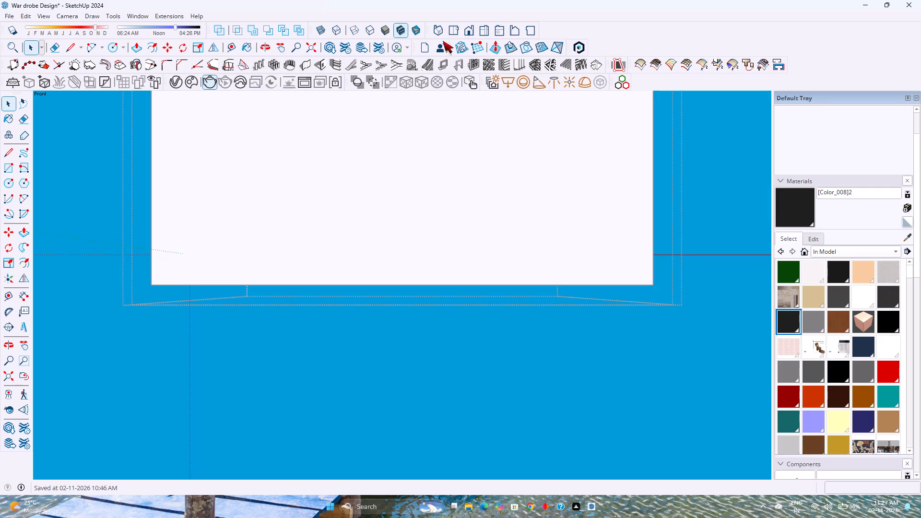
click(468, 24)
key(Escape)
click(470, 31)
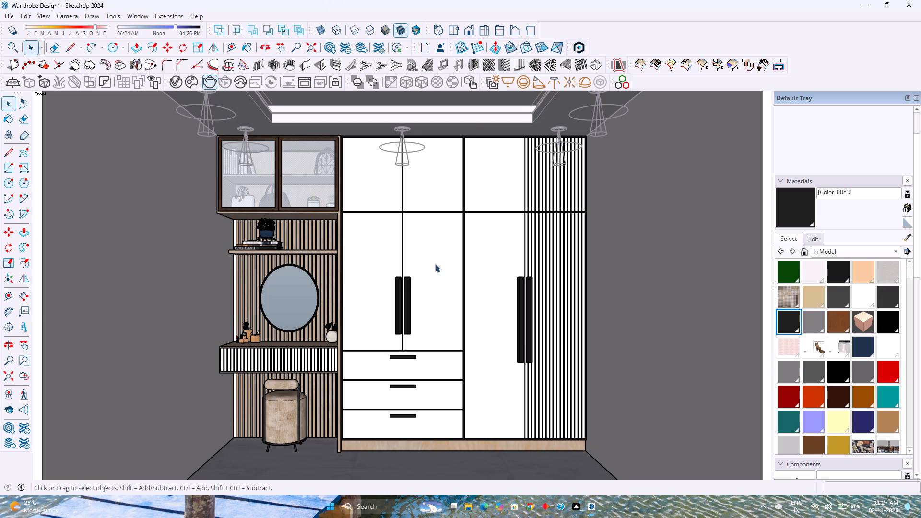
scroll(453, 307, up, 1)
shift+middle_click(454, 307)
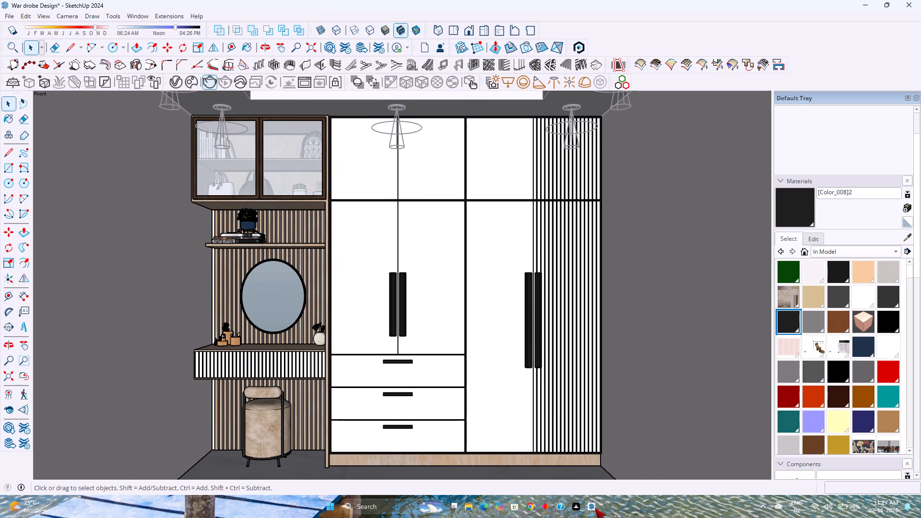
Stop the running V-Ray render and restart the production render with the dark shutter gaps.
click(595, 508)
click(649, 457)
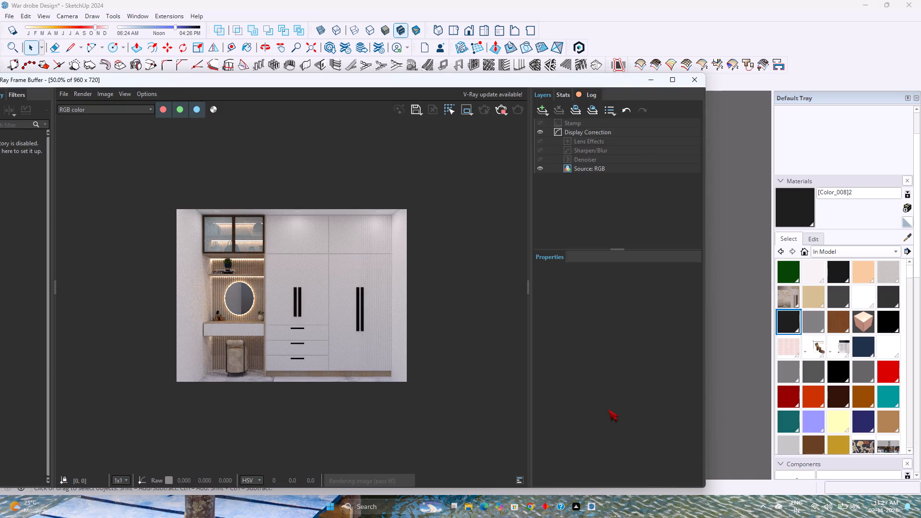
click(503, 106)
click(519, 111)
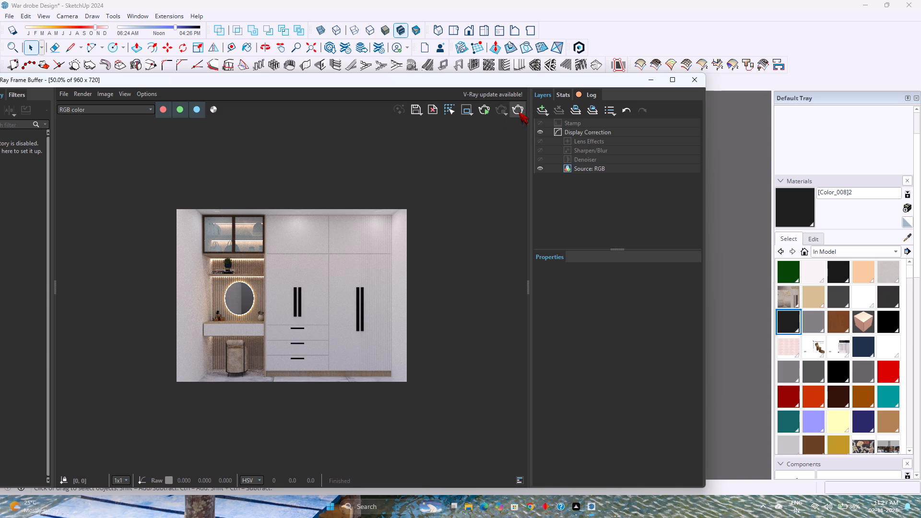
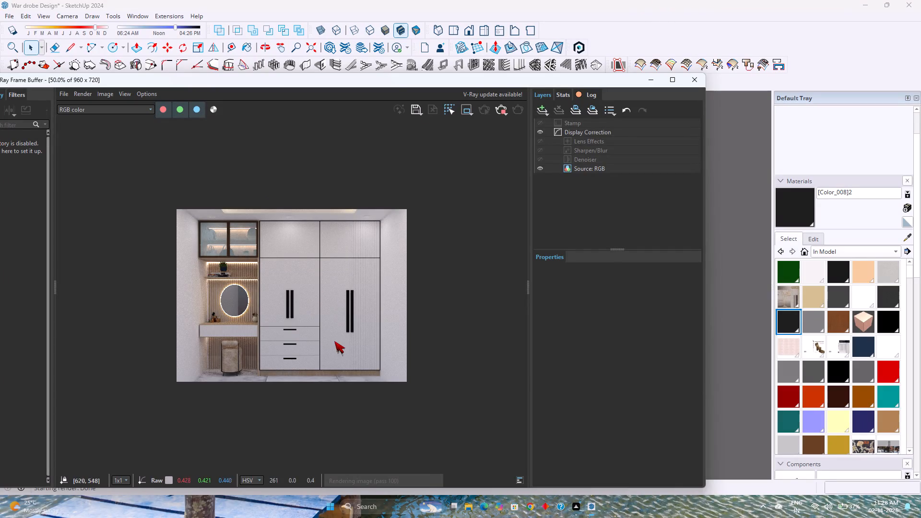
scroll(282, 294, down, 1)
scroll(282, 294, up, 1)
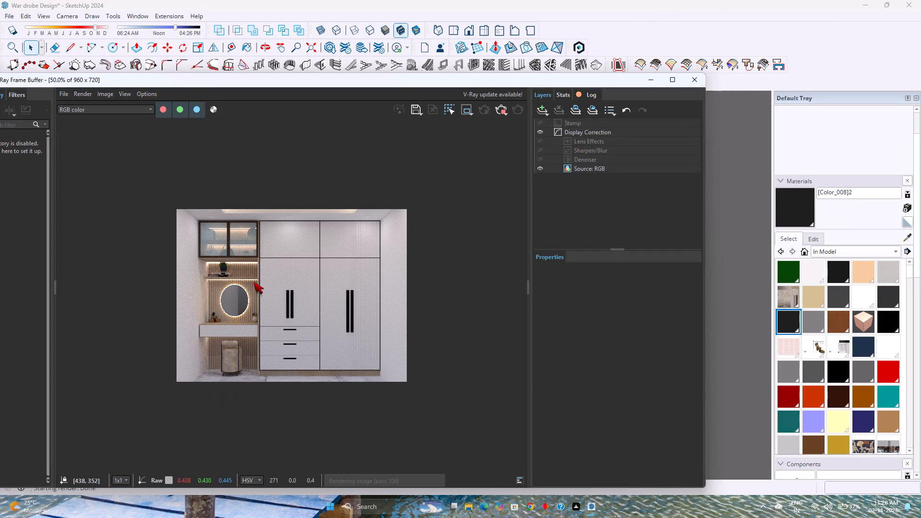
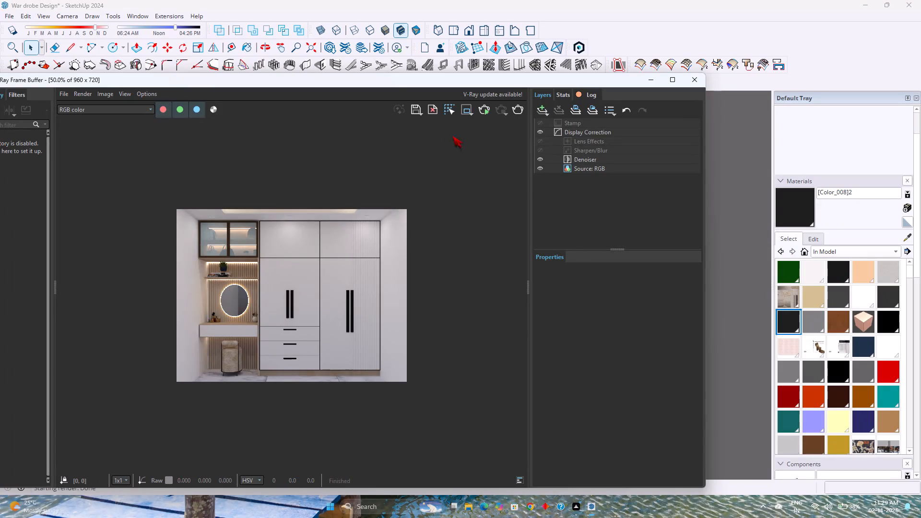
Save the finished front-view render as the JPEG "Wardrobe Design" in Downloads, replacing the existing file, and close the frame buffer.
click(413, 111)
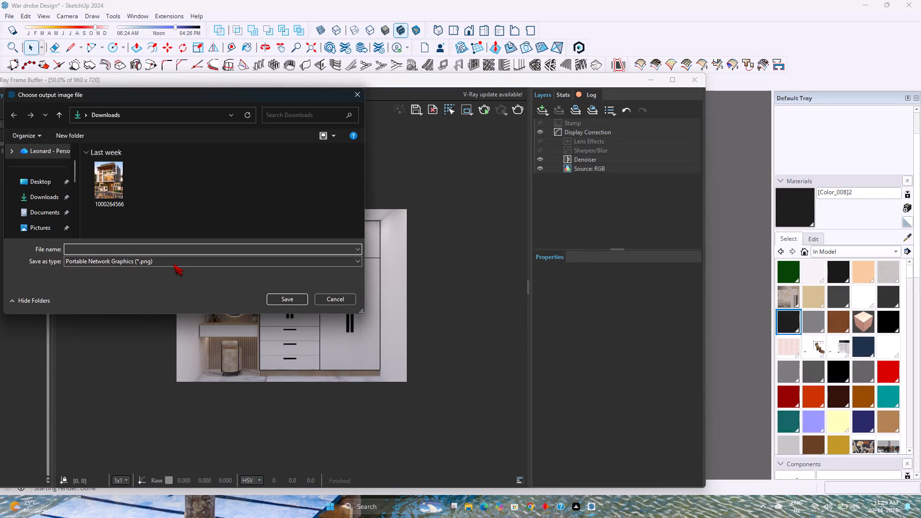
click(173, 264)
click(144, 307)
click(97, 192)
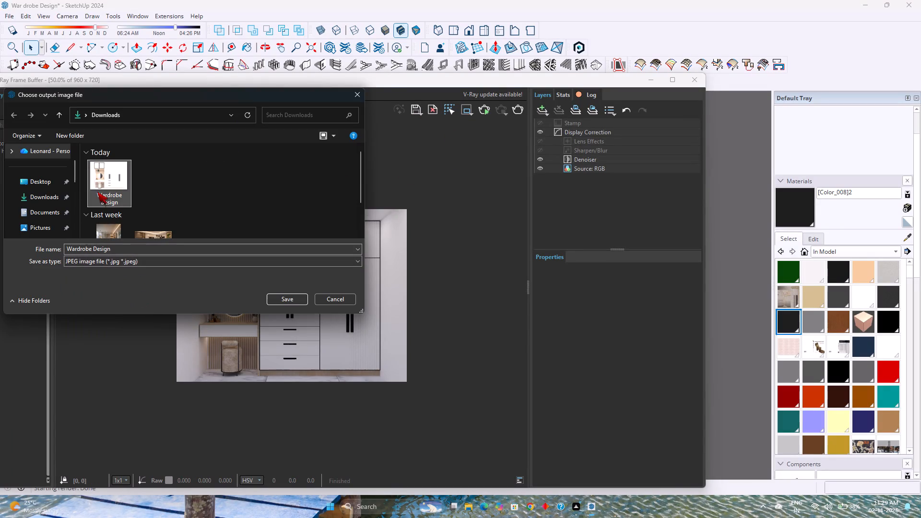
click(298, 301)
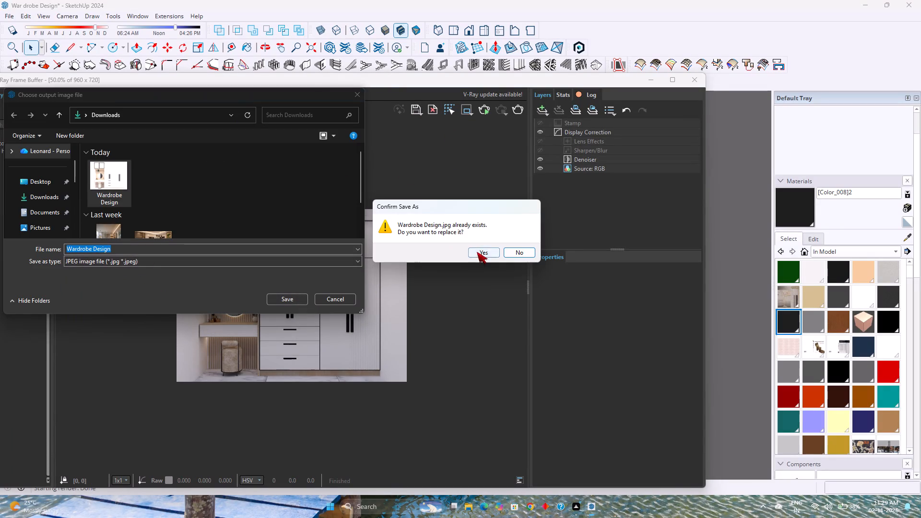
click(477, 252)
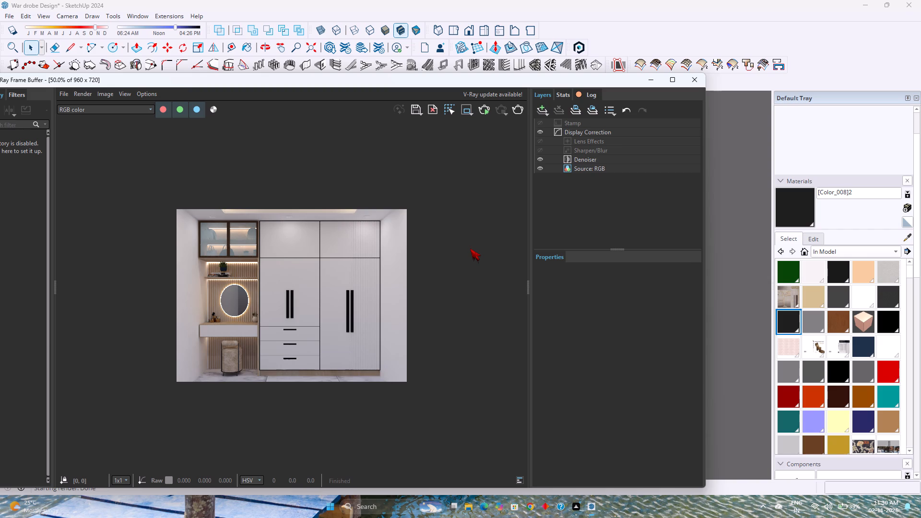
click(691, 81)
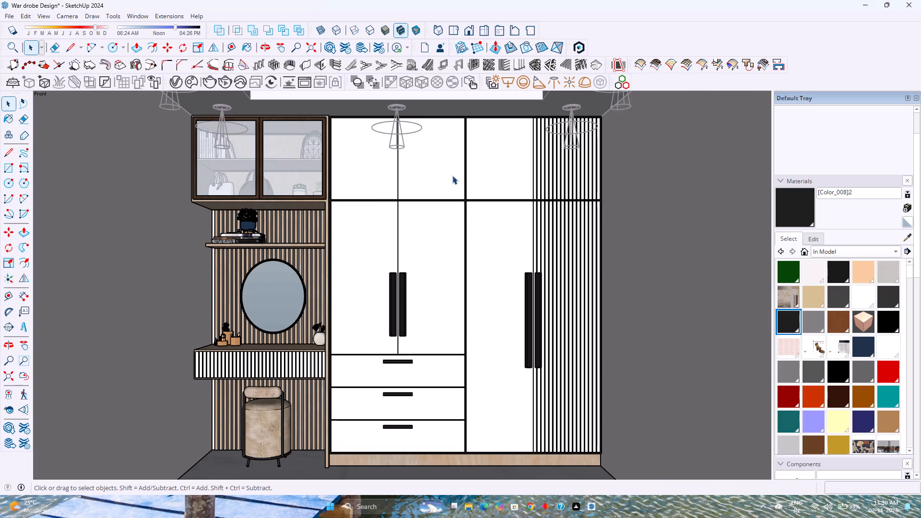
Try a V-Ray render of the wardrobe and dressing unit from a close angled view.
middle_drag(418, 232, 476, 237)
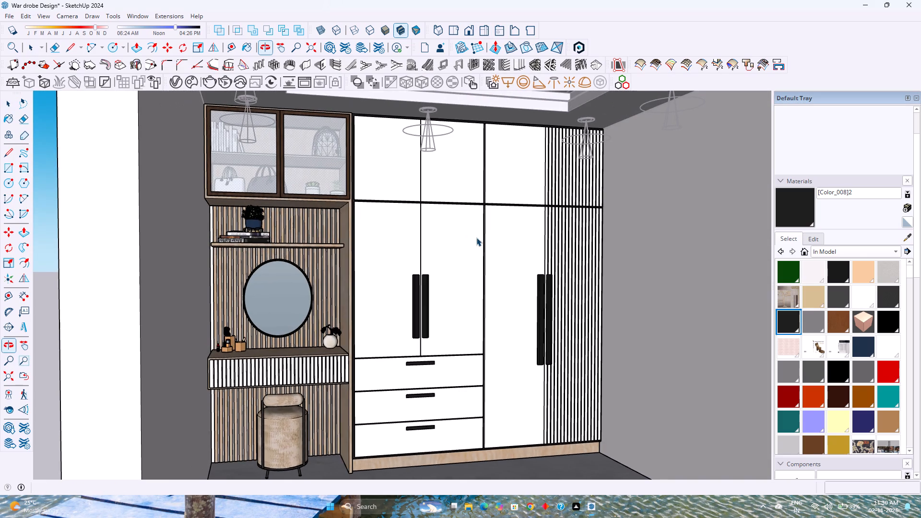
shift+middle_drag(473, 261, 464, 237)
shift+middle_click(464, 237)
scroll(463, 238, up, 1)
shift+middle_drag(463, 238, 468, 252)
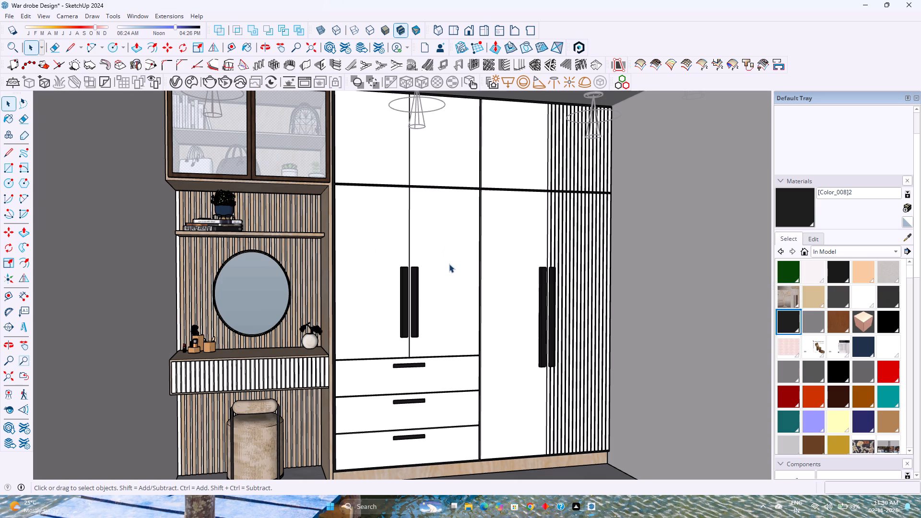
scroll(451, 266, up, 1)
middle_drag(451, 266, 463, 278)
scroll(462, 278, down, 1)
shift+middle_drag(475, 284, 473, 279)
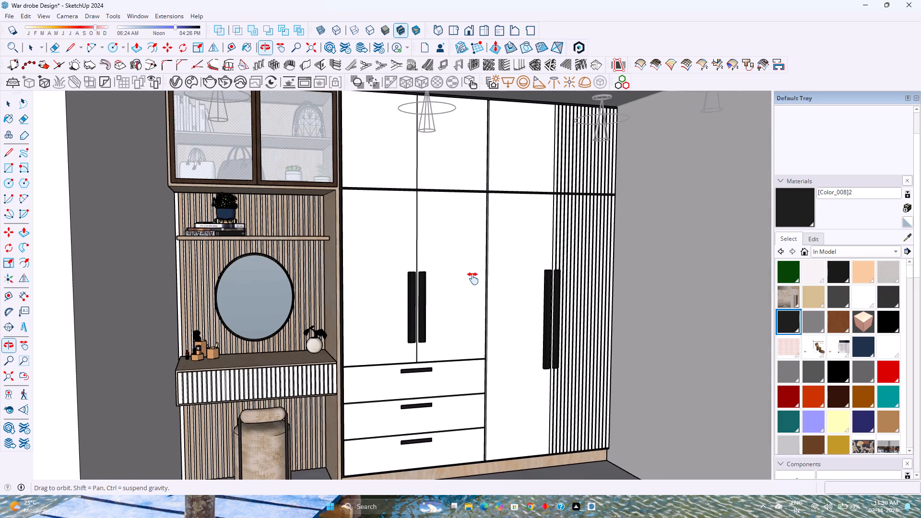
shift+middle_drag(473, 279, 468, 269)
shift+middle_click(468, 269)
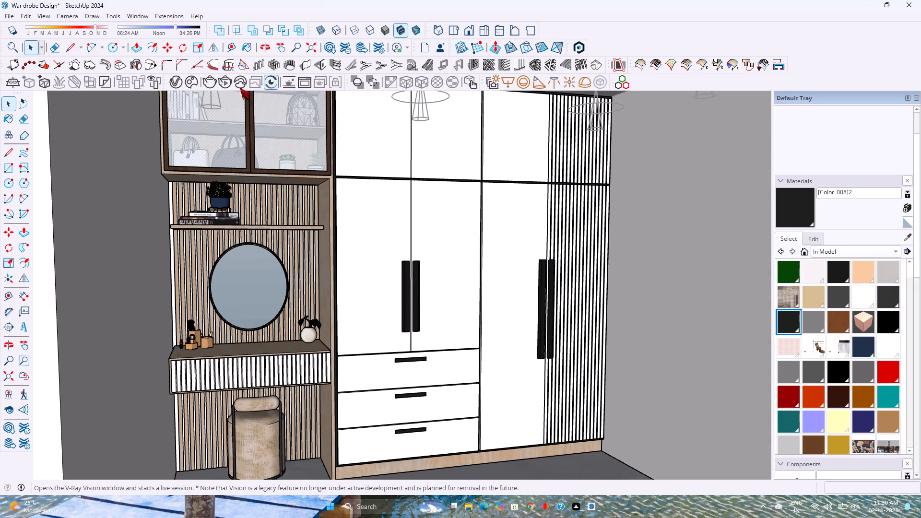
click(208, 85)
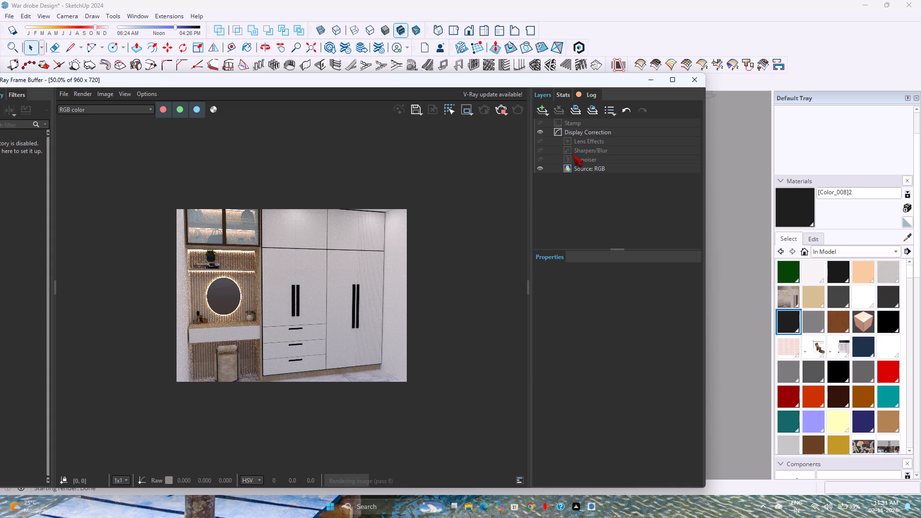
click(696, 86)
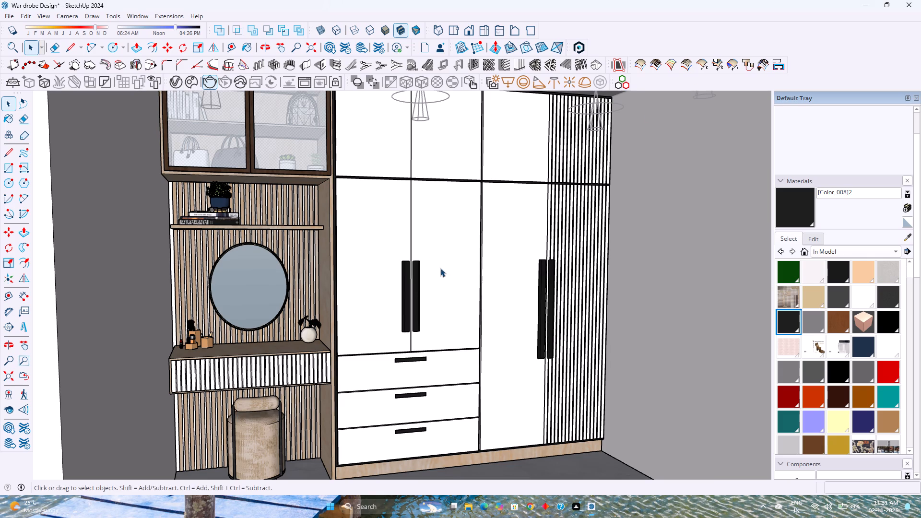
Start a V-Ray render from a wider angled view that takes in the full wardrobe, dressing unit, stool and part of the ceiling.
middle_drag(440, 268, 443, 246)
shift+middle_drag(450, 244, 433, 270)
scroll(433, 270, down, 1)
shift+middle_drag(478, 269, 456, 263)
shift+middle_drag(470, 258, 469, 263)
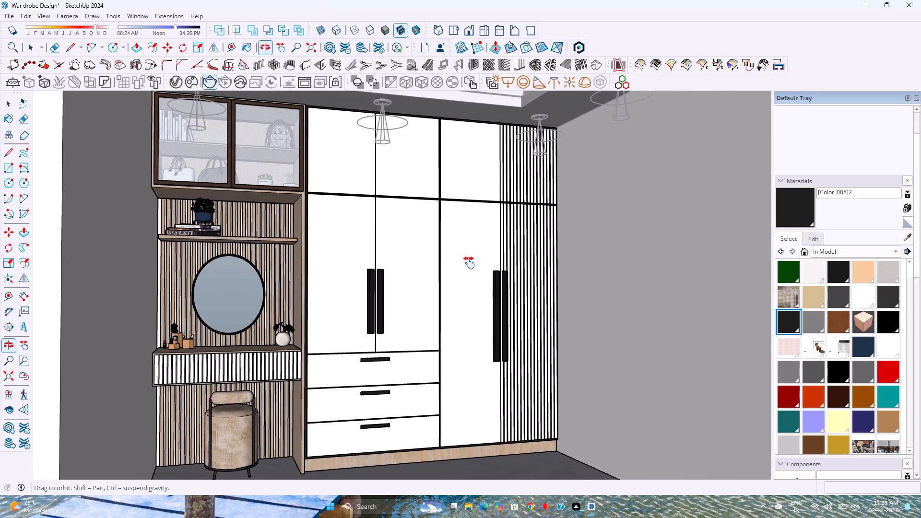
shift+middle_drag(469, 263, 471, 266)
shift+middle_click(471, 266)
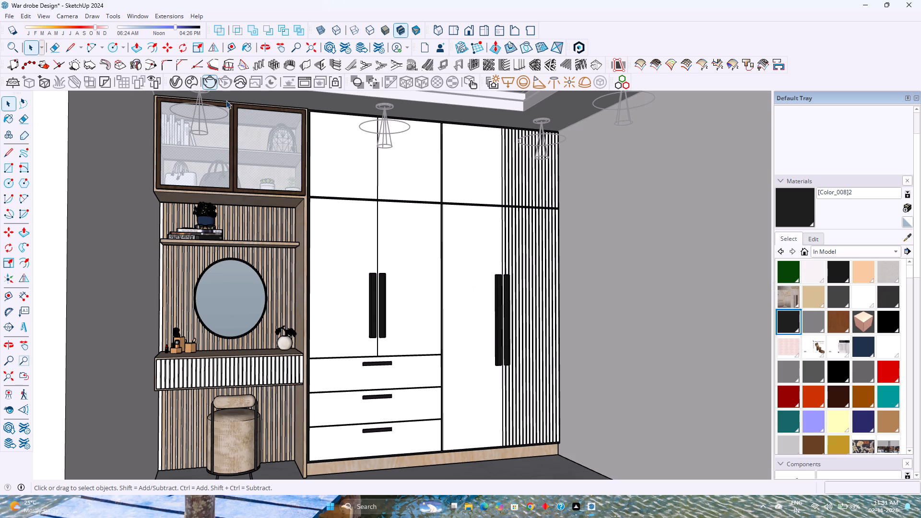
click(207, 80)
click(211, 87)
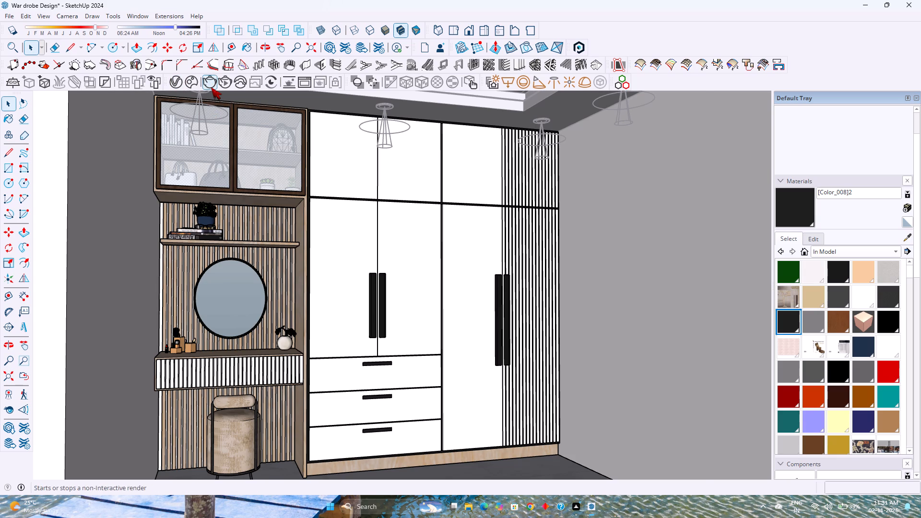
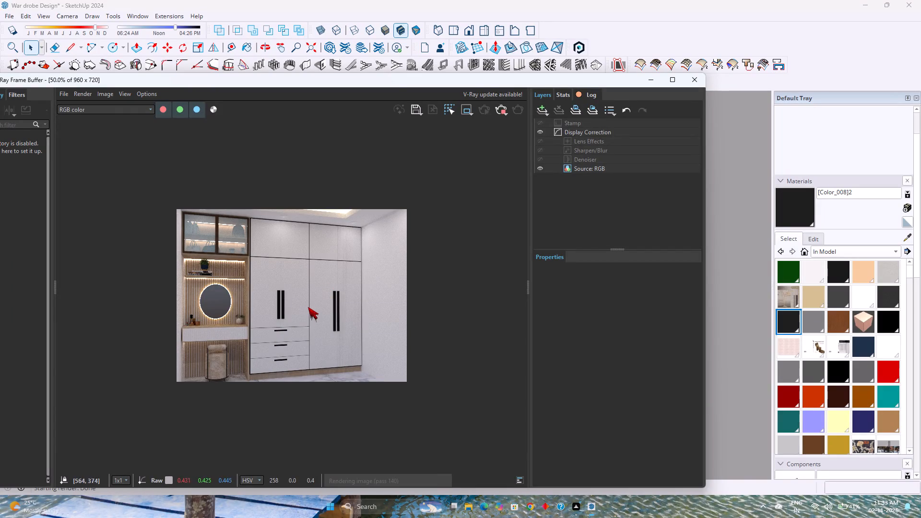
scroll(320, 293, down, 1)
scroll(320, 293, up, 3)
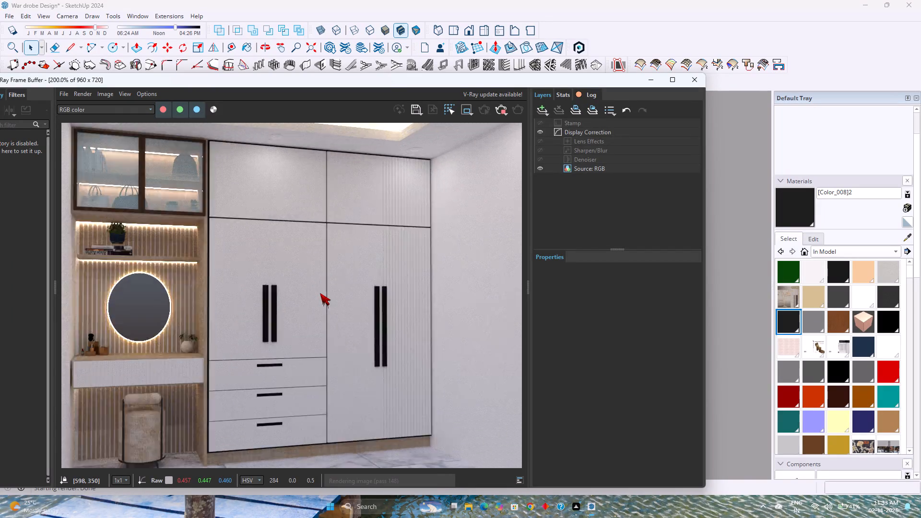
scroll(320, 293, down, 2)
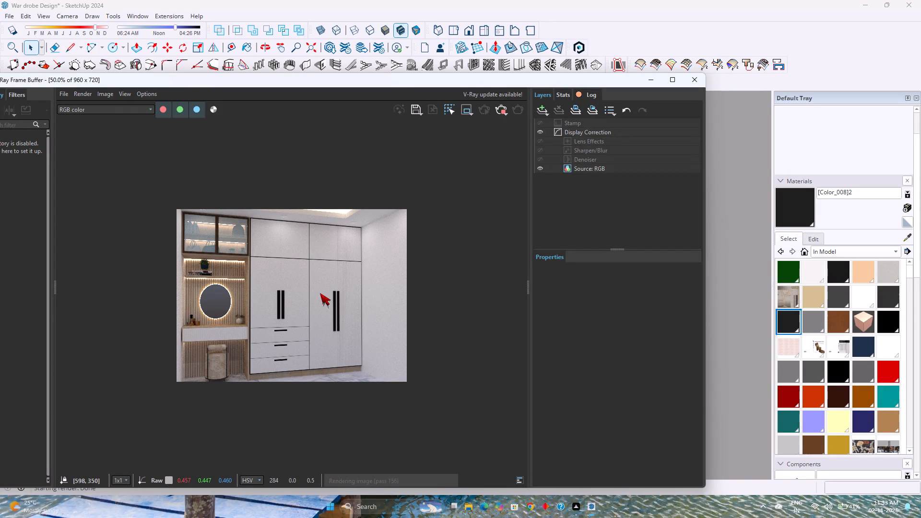
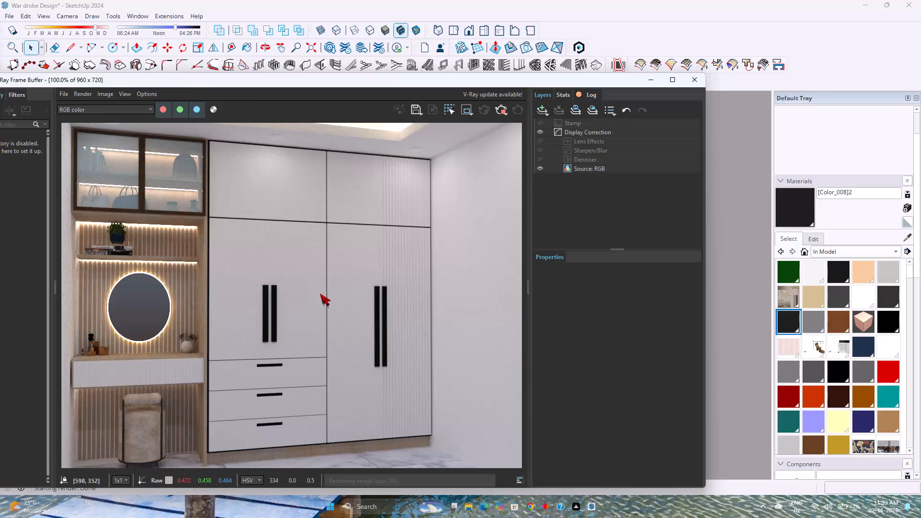
Examine the angled wardrobe and dressing-table render close up and as a whole as it completes, and close the V-Ray Frame Buffer.
scroll(247, 286, up, 2)
scroll(247, 286, down, 2)
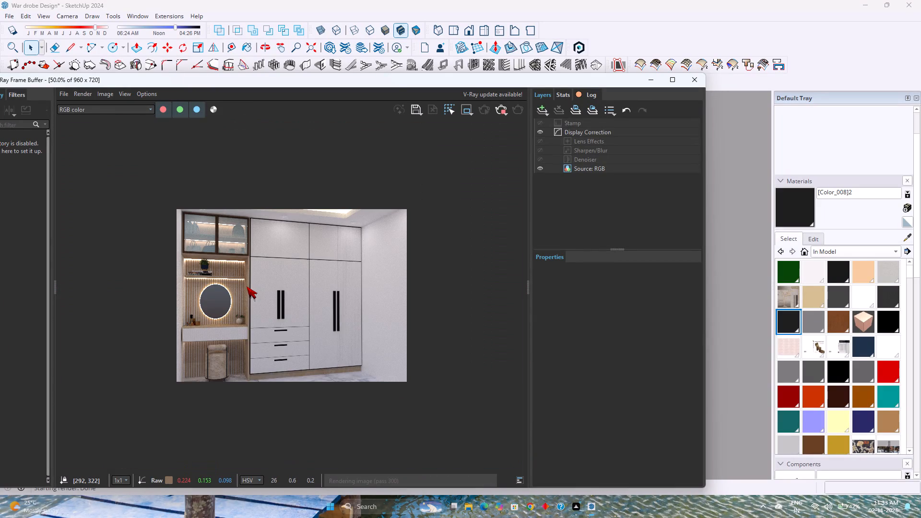
scroll(247, 286, up, 1)
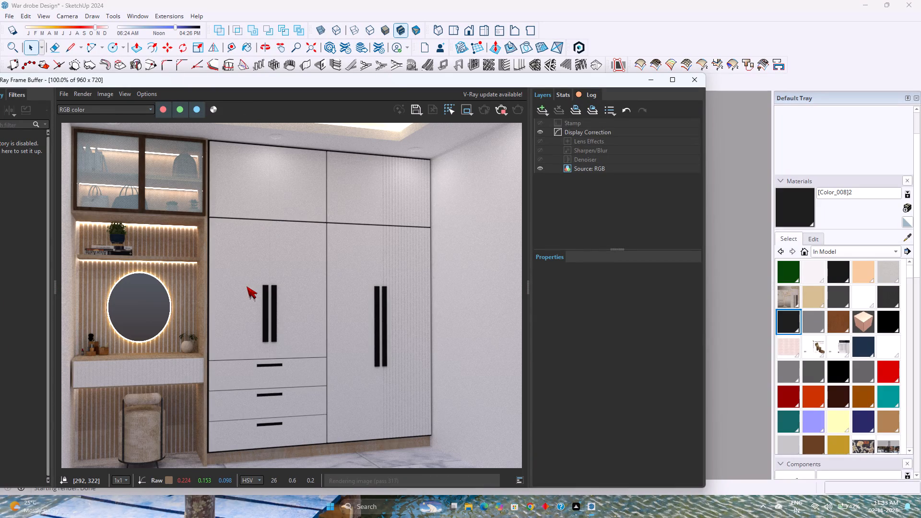
scroll(247, 286, down, 1)
scroll(247, 286, up, 1)
scroll(247, 286, down, 1)
scroll(247, 286, up, 1)
scroll(247, 286, down, 1)
scroll(260, 281, up, 1)
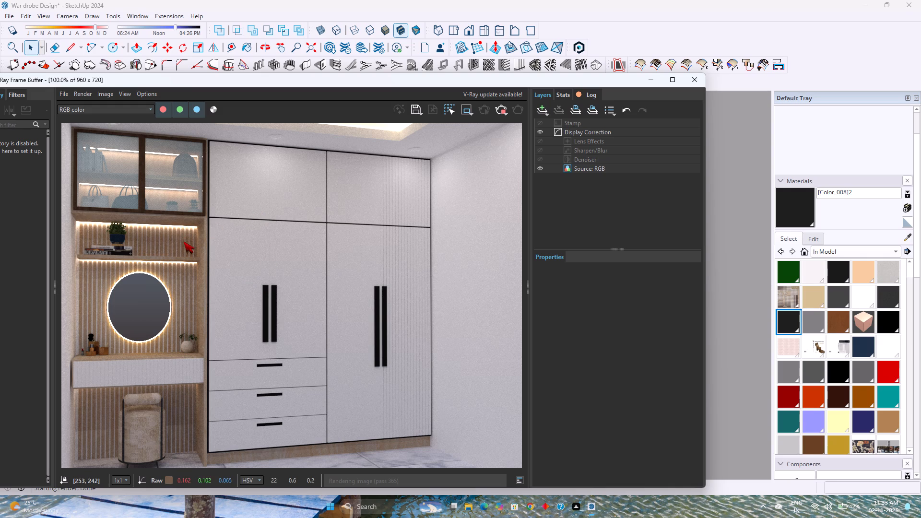
scroll(145, 331, down, 1)
scroll(213, 329, up, 1)
scroll(213, 329, down, 1)
scroll(213, 329, up, 1)
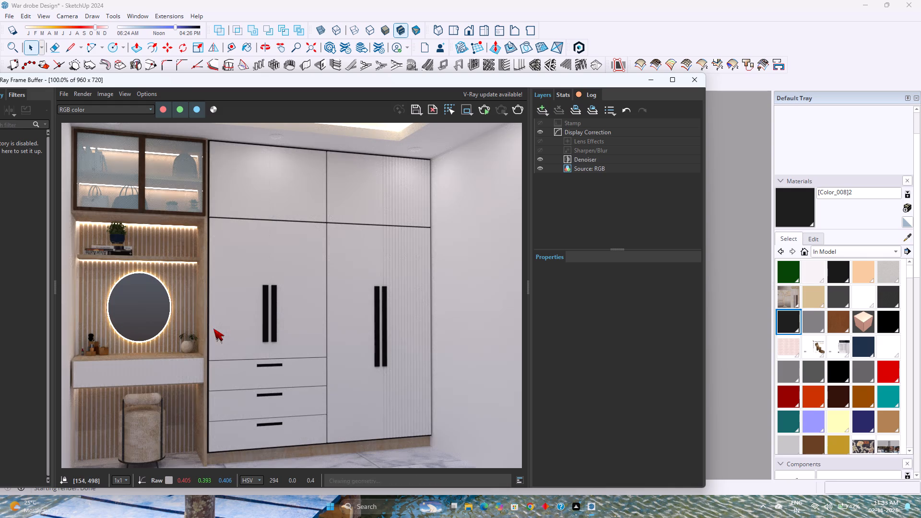
scroll(213, 329, down, 1)
scroll(323, 246, up, 1)
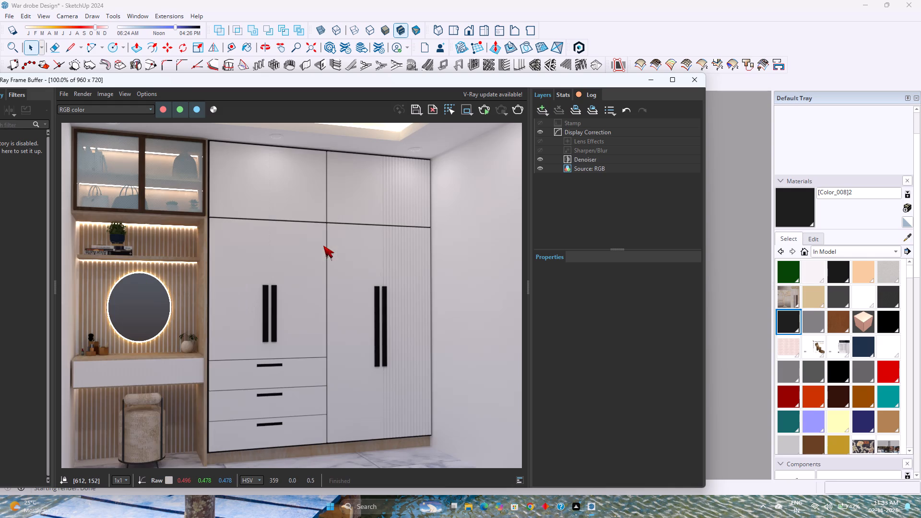
scroll(321, 244, down, 1)
scroll(321, 244, up, 1)
scroll(321, 244, down, 1)
scroll(318, 243, up, 1)
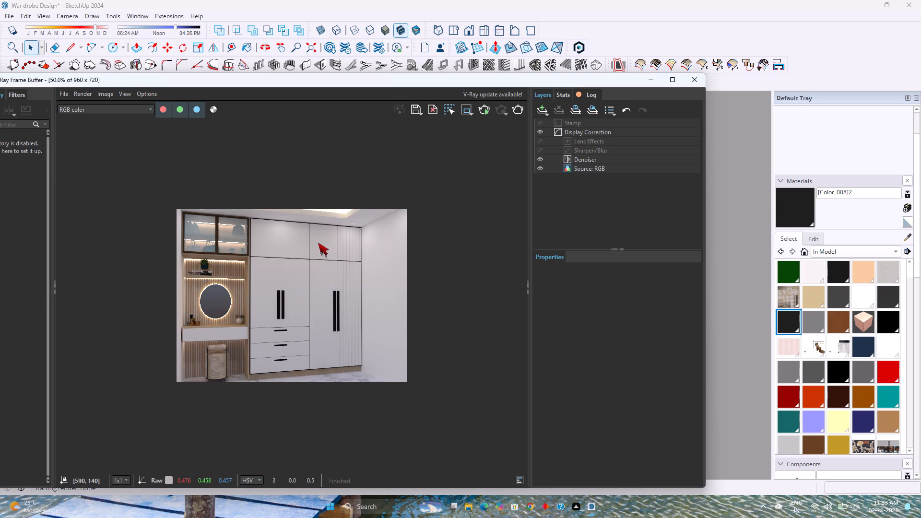
scroll(318, 243, down, 1)
scroll(269, 298, up, 1)
scroll(268, 298, down, 1)
scroll(285, 290, up, 1)
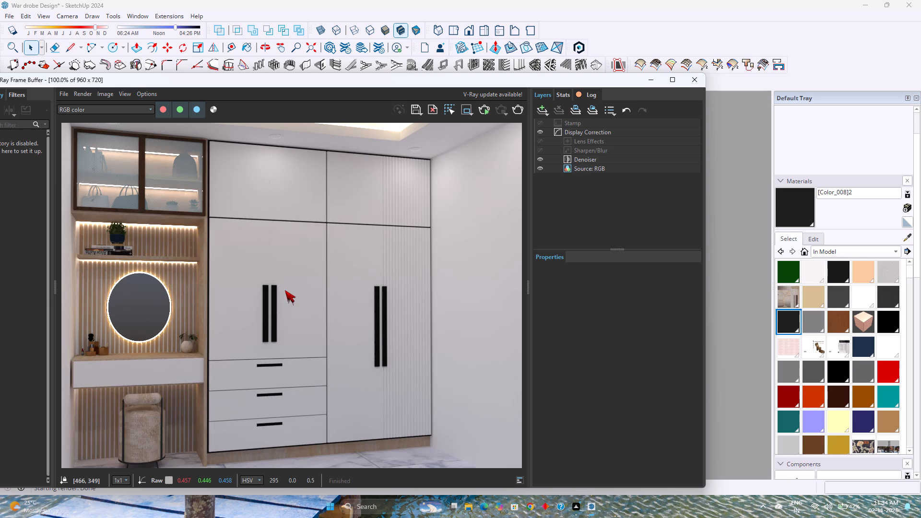
click(697, 87)
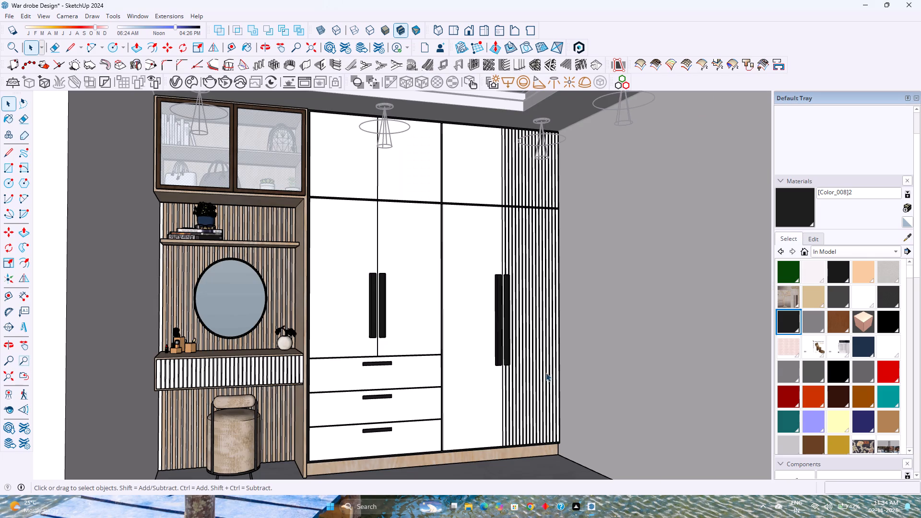
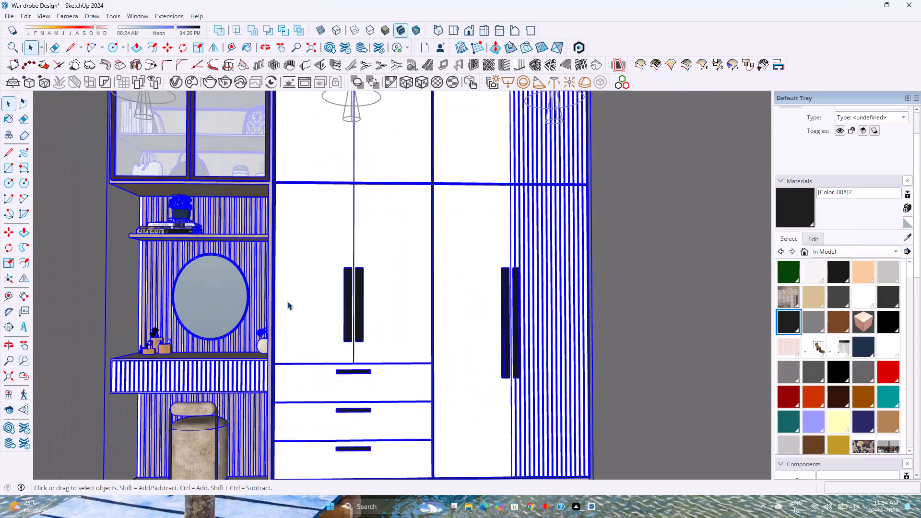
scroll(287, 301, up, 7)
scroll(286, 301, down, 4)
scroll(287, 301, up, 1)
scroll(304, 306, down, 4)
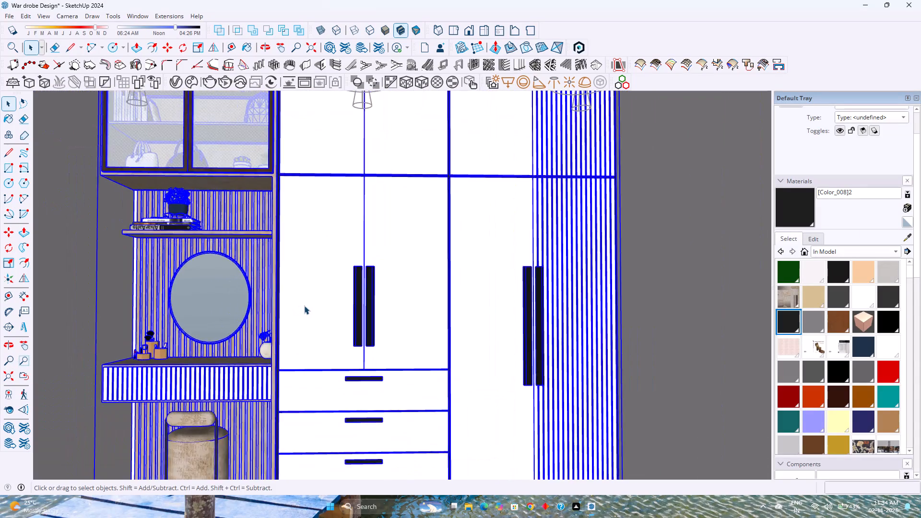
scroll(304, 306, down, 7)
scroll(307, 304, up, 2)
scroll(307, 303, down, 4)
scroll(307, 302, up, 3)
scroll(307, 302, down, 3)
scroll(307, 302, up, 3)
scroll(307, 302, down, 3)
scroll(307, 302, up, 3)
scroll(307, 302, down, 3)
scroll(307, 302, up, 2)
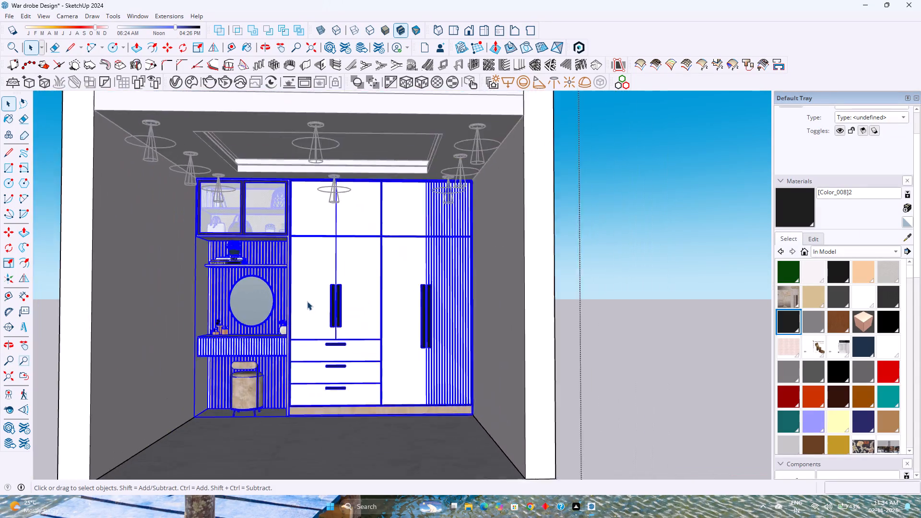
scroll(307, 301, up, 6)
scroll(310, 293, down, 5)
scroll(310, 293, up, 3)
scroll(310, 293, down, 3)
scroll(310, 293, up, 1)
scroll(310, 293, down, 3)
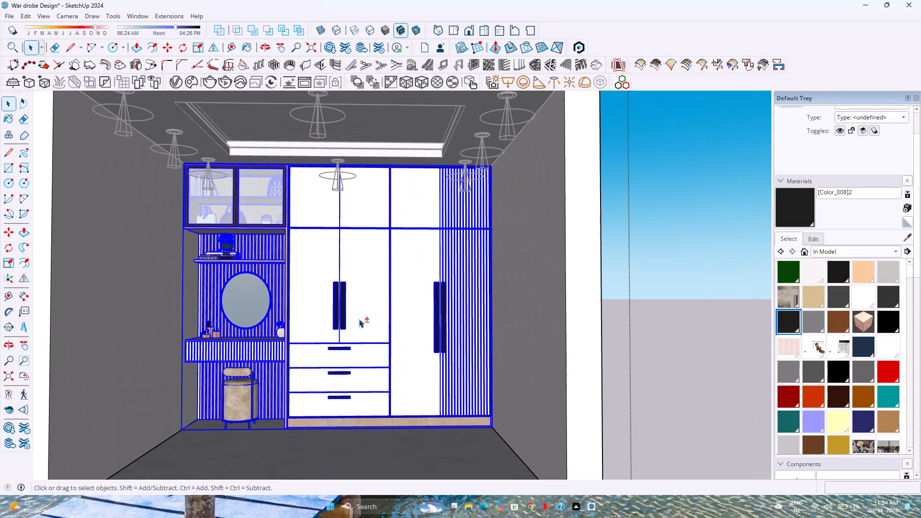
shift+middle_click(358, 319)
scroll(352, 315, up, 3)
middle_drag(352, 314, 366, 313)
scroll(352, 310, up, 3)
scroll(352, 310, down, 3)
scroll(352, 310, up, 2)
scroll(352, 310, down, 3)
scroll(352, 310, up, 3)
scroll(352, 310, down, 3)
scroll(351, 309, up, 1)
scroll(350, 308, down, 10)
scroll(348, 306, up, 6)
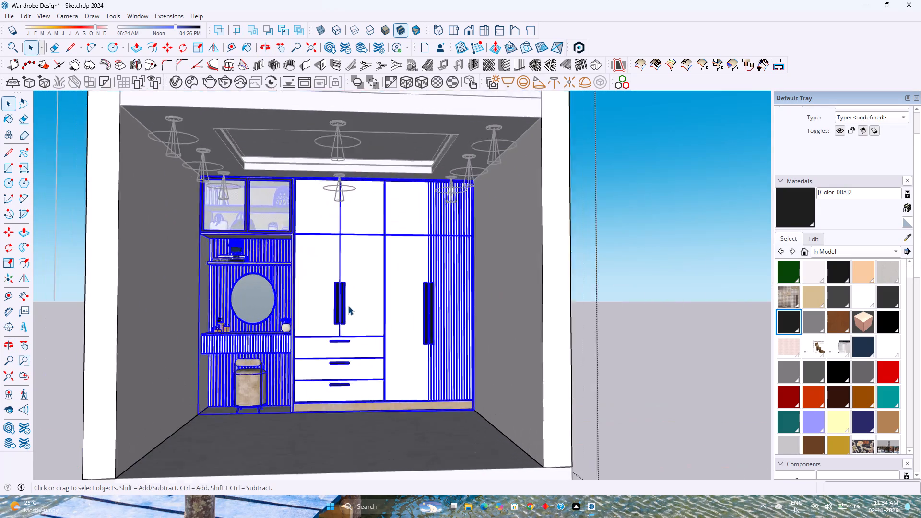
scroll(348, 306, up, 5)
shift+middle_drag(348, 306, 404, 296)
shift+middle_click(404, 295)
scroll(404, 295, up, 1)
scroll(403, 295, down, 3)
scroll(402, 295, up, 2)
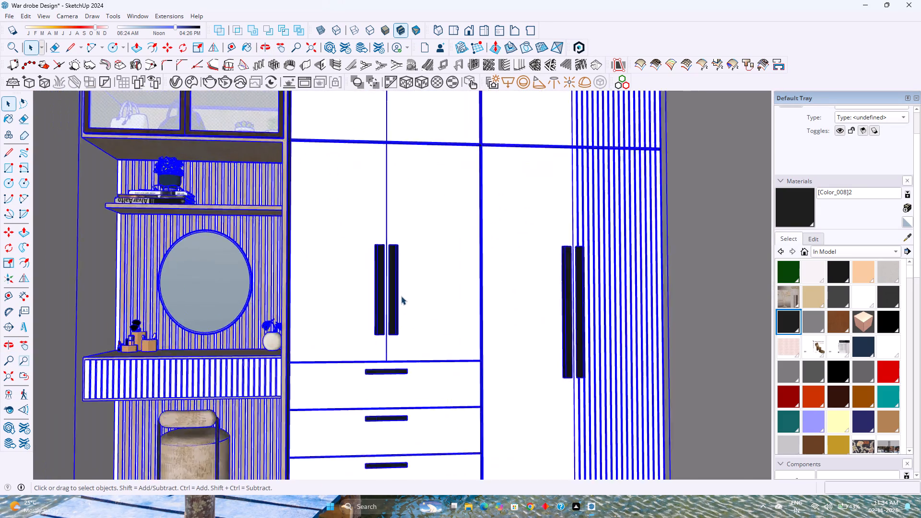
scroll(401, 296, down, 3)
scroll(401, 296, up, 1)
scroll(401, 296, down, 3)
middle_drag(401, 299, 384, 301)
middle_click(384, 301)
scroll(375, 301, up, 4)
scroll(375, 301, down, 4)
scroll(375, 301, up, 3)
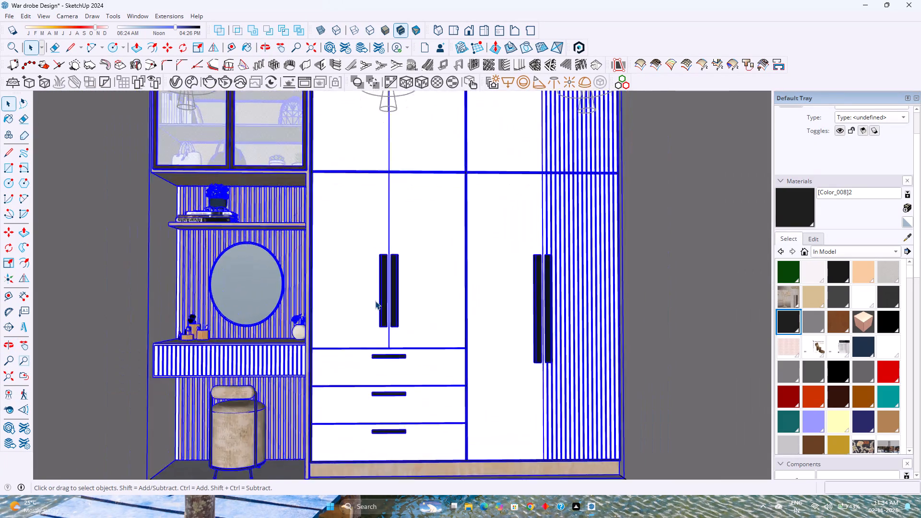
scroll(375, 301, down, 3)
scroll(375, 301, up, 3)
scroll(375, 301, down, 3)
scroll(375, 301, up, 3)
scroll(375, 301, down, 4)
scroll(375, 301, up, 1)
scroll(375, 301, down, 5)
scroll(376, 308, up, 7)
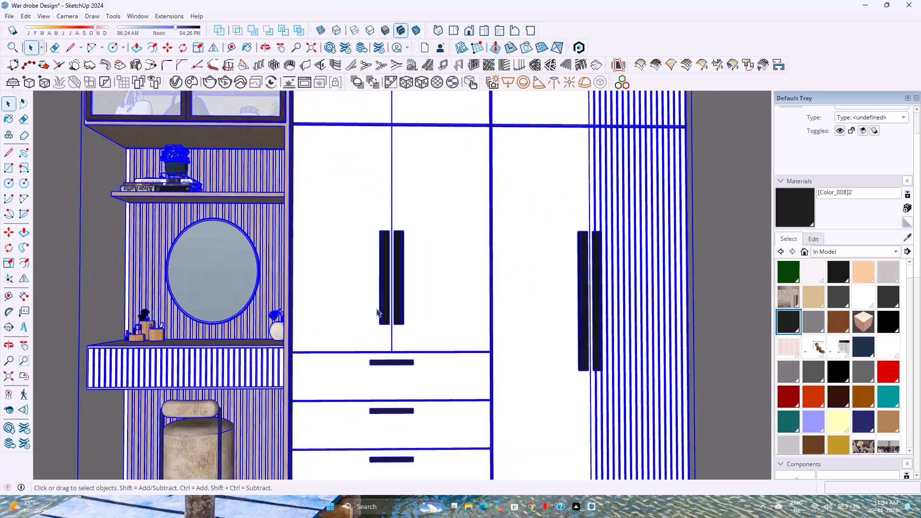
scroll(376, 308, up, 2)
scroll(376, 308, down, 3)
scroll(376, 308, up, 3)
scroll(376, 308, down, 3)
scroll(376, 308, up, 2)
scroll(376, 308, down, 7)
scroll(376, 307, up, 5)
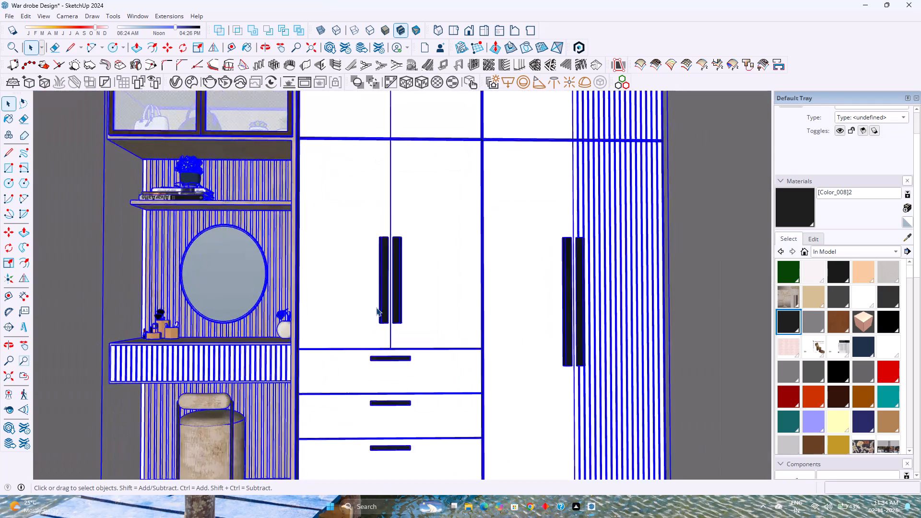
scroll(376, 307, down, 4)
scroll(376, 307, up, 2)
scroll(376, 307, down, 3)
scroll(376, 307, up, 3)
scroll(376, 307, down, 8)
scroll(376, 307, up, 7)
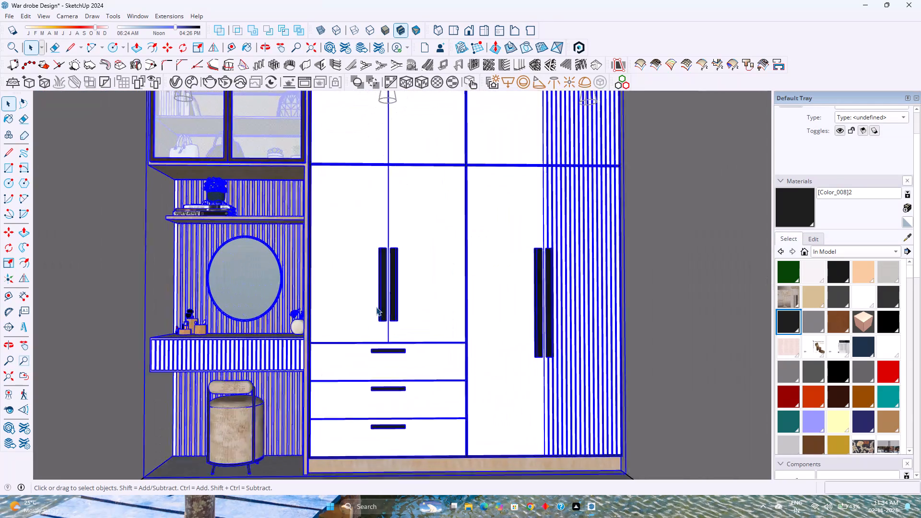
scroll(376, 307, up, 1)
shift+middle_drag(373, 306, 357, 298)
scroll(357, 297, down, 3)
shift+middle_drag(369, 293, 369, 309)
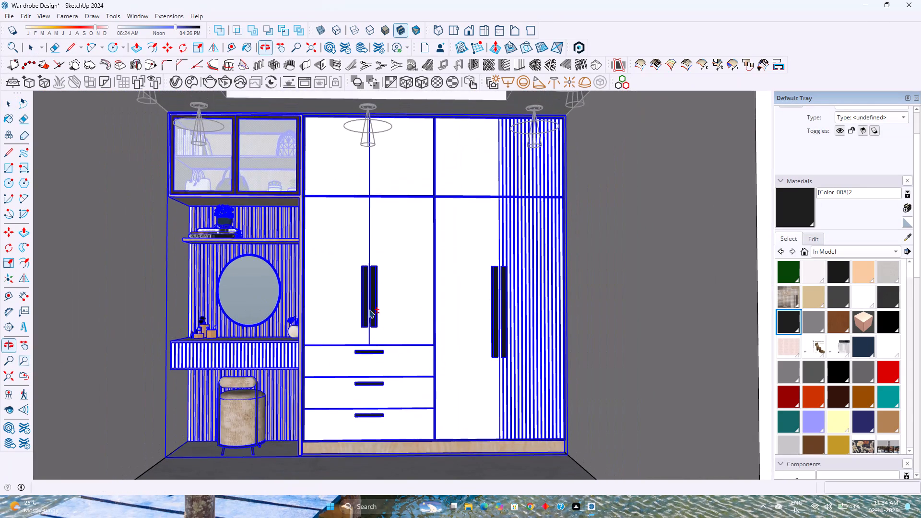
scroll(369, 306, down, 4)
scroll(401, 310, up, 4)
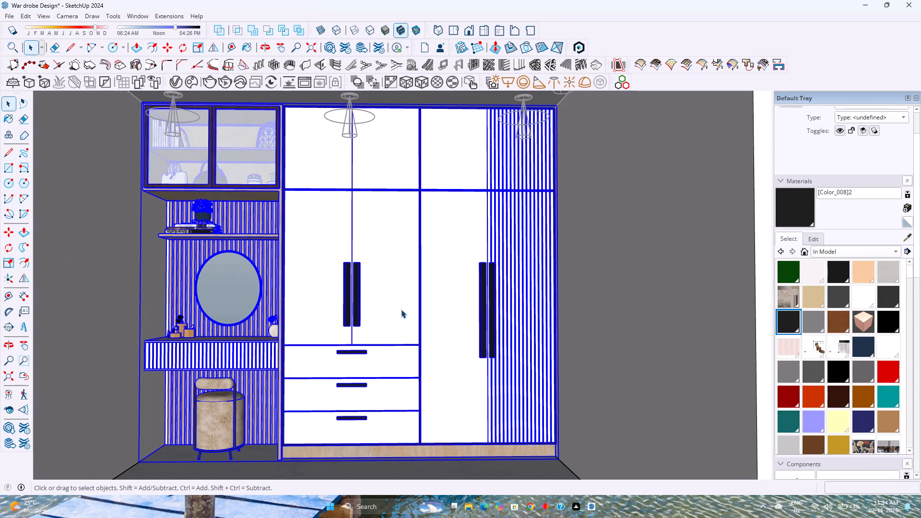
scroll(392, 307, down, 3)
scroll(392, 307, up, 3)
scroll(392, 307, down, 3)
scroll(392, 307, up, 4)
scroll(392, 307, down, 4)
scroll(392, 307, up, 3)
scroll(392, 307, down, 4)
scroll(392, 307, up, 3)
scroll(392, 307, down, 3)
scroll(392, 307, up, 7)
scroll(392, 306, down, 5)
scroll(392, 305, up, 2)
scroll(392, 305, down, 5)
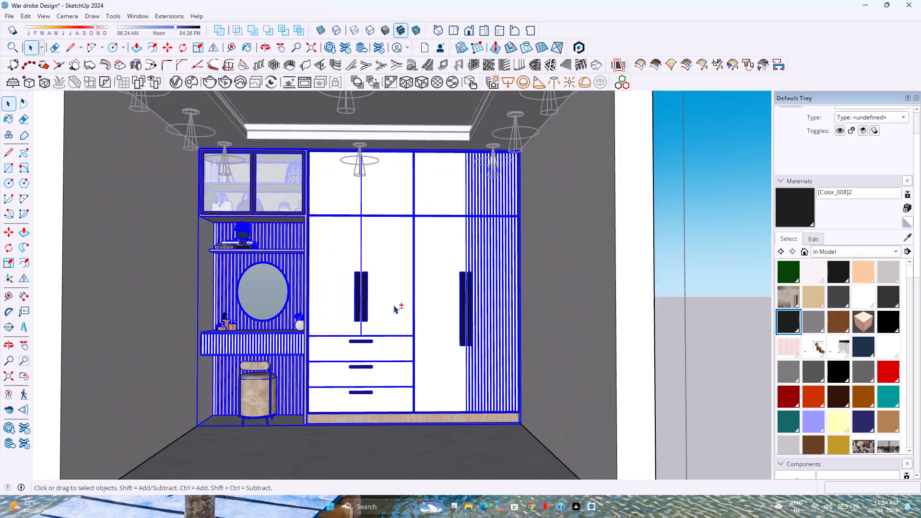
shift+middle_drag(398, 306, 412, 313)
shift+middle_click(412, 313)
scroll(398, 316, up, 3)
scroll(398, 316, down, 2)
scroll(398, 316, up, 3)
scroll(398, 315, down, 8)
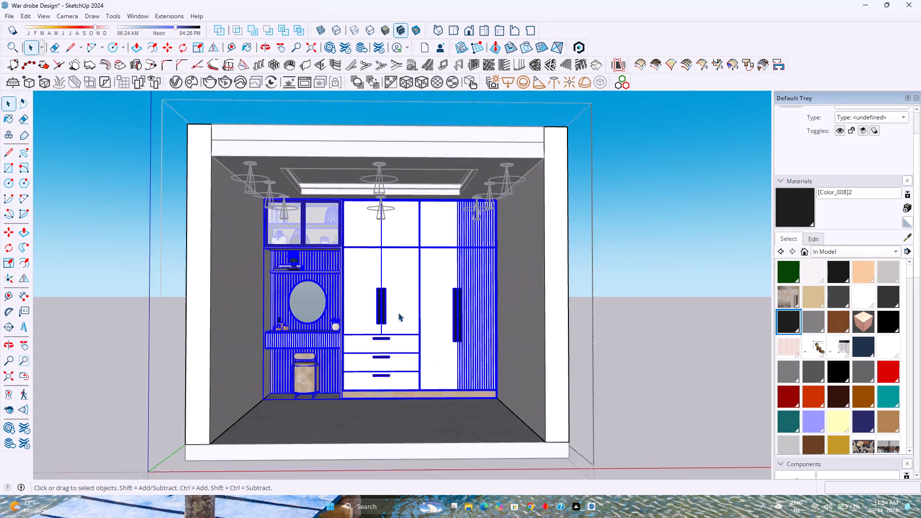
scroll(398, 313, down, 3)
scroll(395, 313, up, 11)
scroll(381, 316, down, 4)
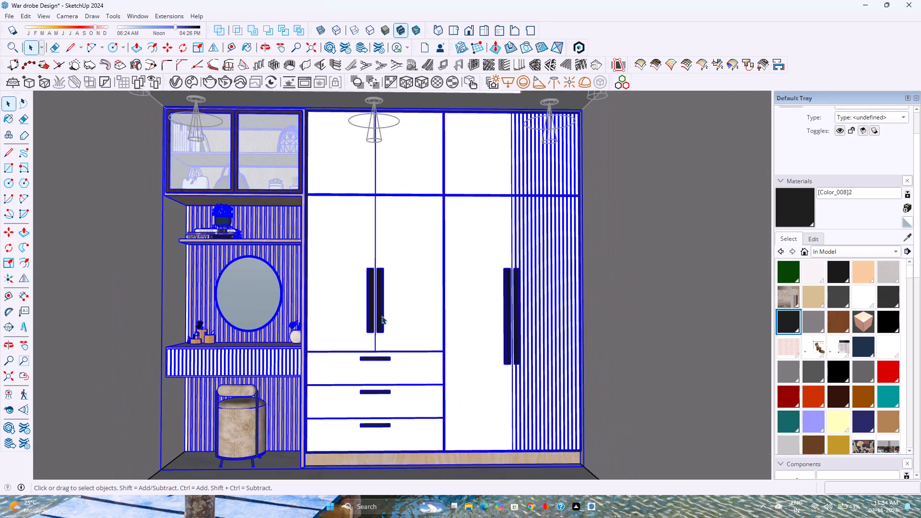
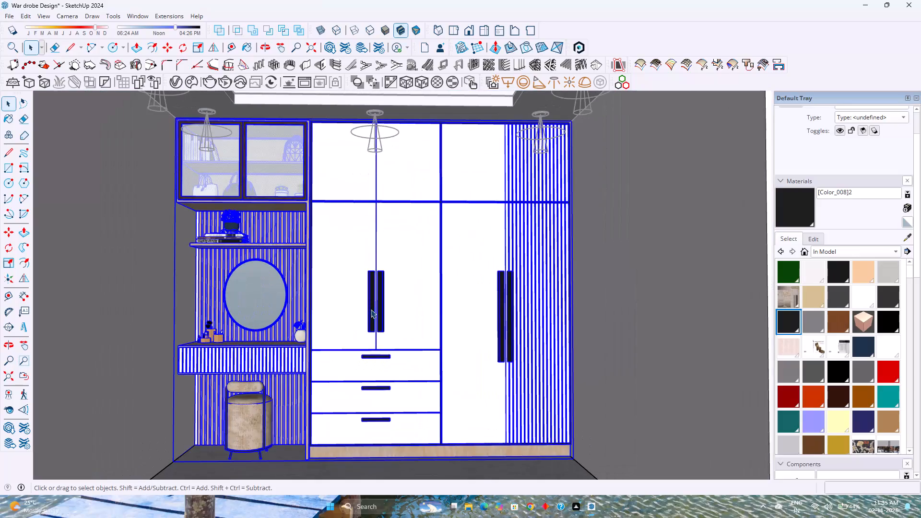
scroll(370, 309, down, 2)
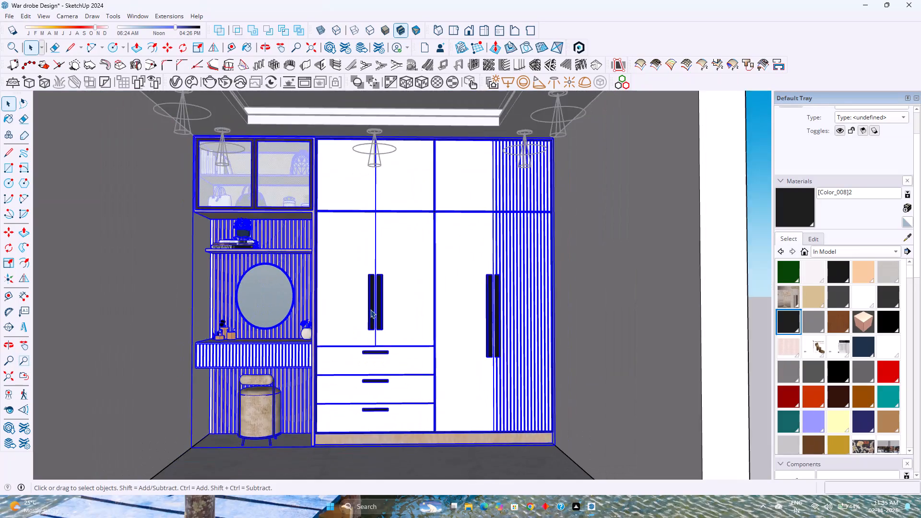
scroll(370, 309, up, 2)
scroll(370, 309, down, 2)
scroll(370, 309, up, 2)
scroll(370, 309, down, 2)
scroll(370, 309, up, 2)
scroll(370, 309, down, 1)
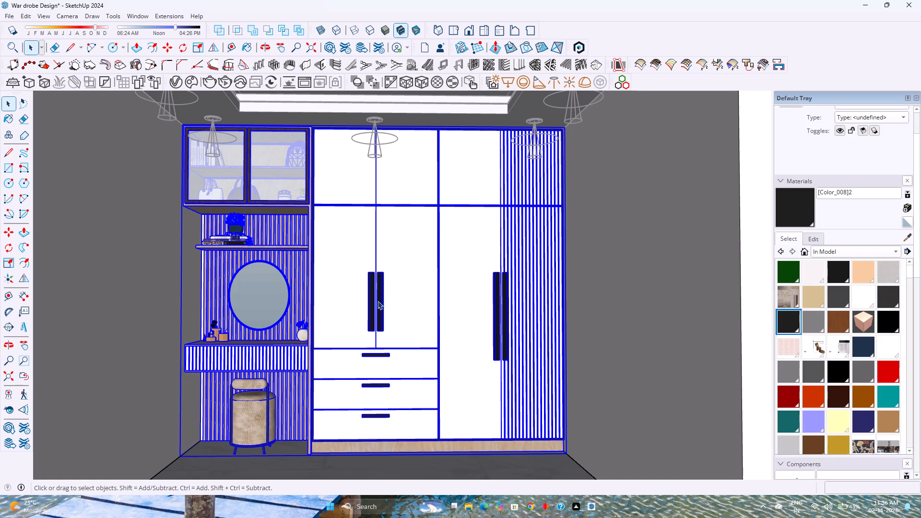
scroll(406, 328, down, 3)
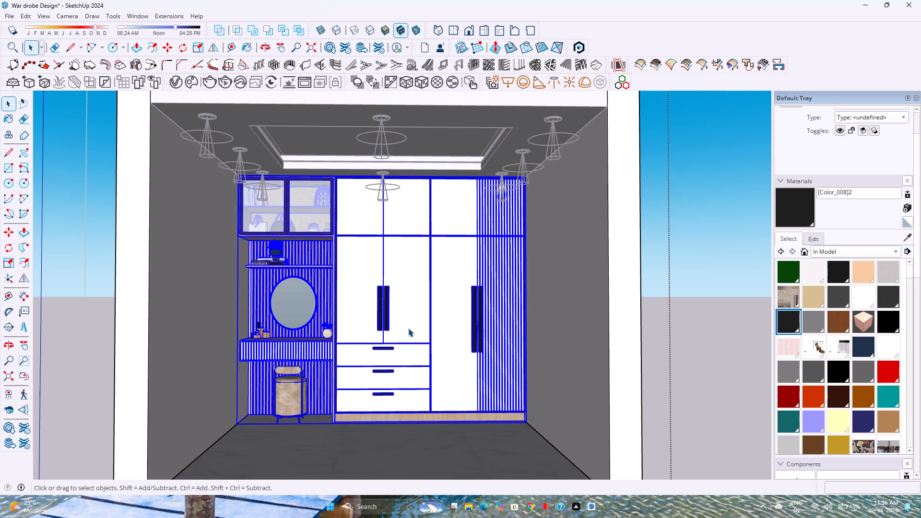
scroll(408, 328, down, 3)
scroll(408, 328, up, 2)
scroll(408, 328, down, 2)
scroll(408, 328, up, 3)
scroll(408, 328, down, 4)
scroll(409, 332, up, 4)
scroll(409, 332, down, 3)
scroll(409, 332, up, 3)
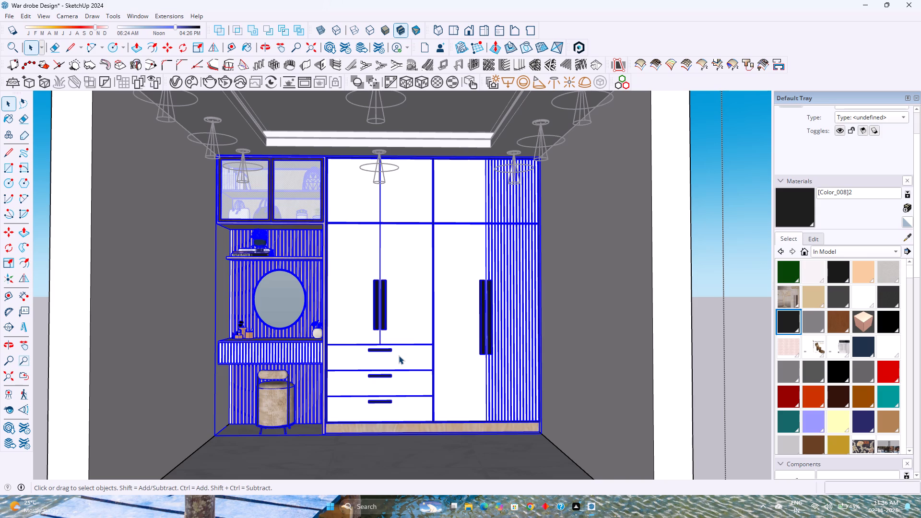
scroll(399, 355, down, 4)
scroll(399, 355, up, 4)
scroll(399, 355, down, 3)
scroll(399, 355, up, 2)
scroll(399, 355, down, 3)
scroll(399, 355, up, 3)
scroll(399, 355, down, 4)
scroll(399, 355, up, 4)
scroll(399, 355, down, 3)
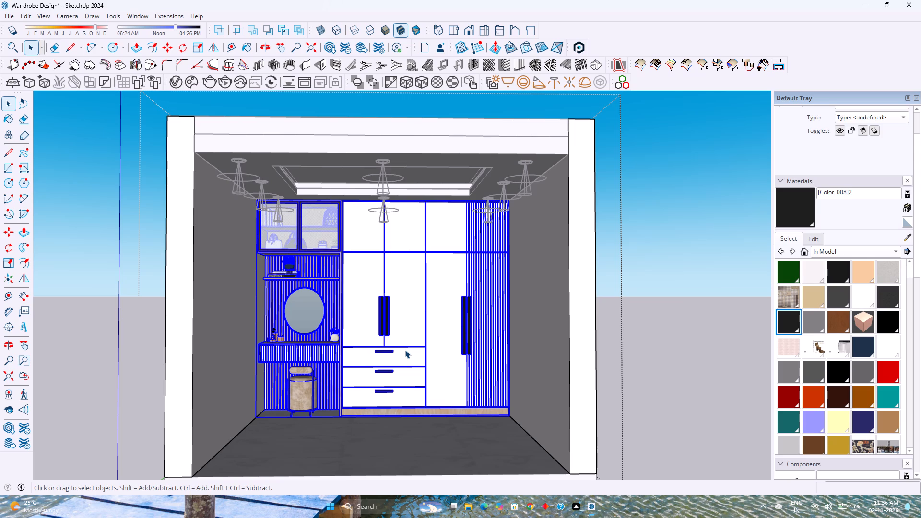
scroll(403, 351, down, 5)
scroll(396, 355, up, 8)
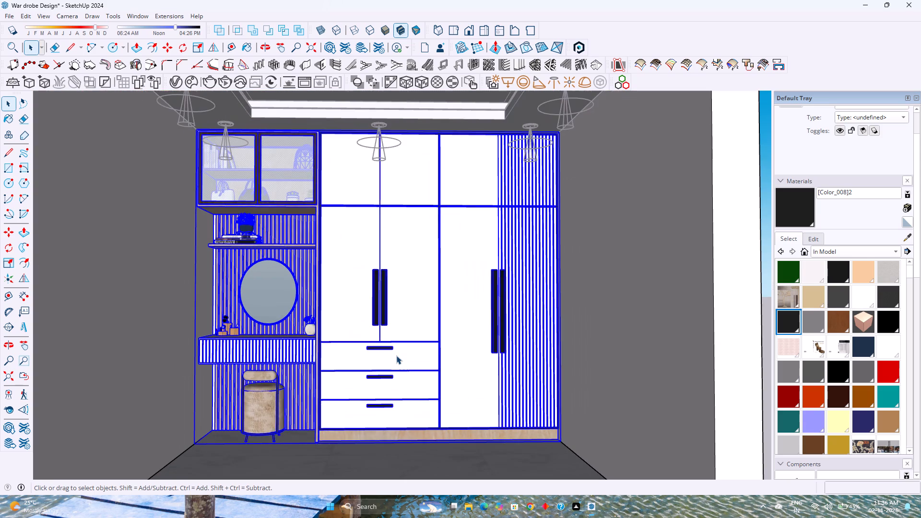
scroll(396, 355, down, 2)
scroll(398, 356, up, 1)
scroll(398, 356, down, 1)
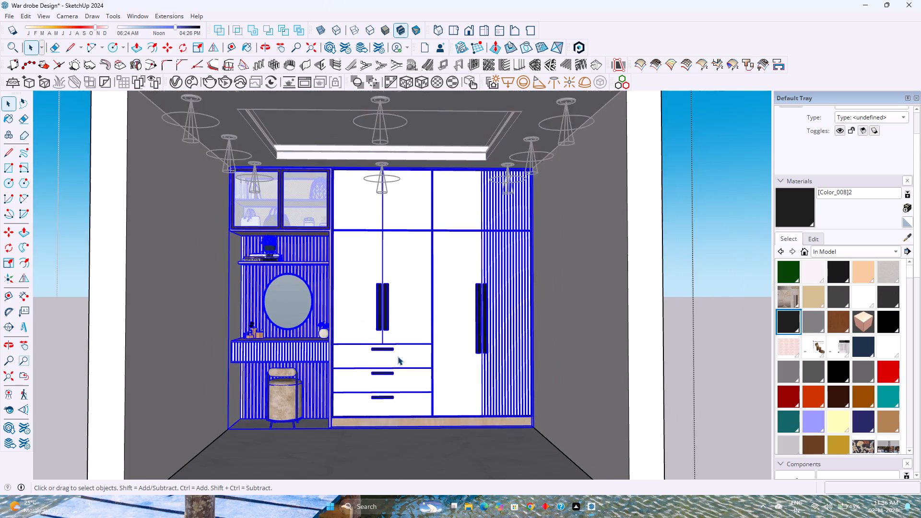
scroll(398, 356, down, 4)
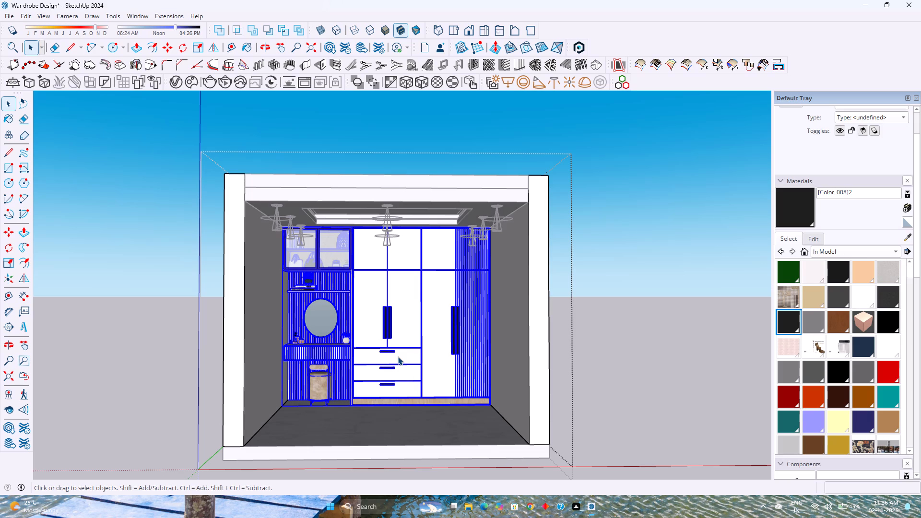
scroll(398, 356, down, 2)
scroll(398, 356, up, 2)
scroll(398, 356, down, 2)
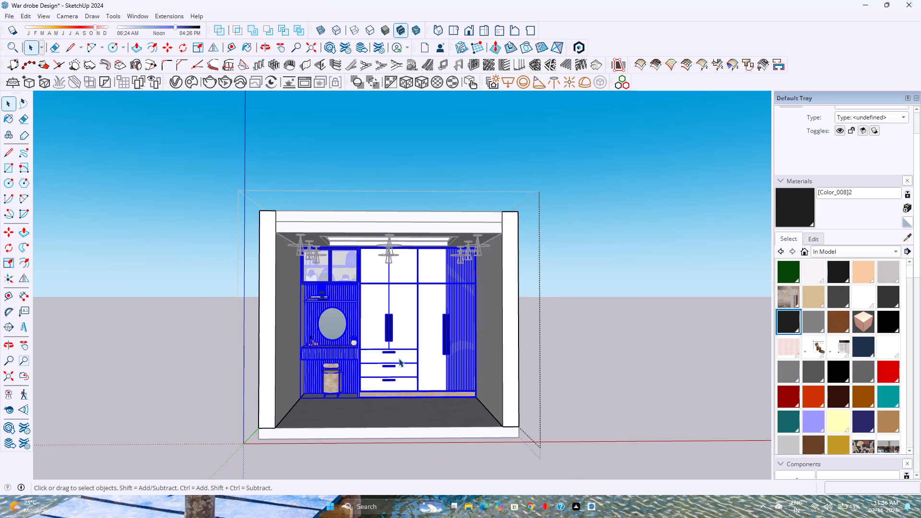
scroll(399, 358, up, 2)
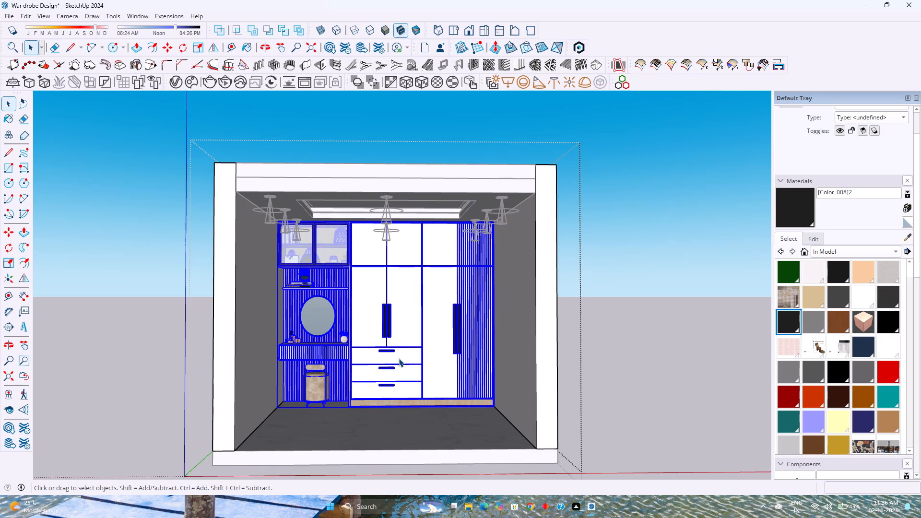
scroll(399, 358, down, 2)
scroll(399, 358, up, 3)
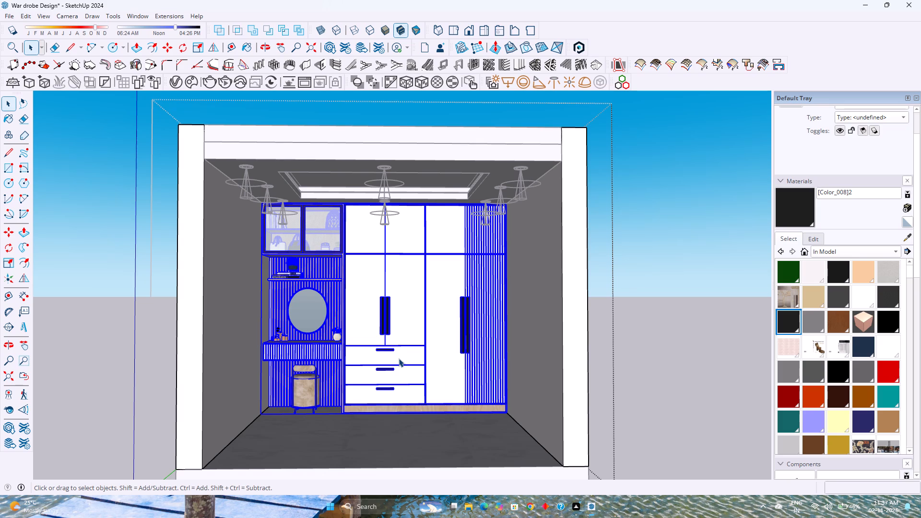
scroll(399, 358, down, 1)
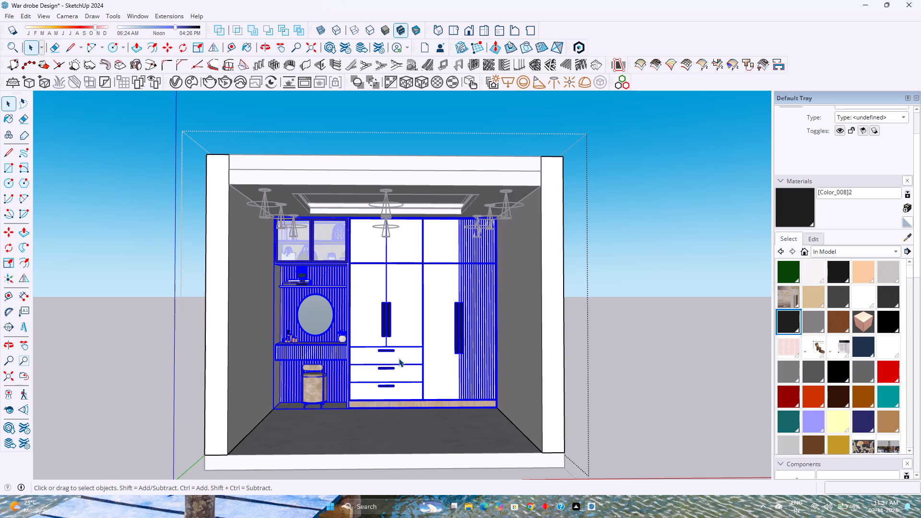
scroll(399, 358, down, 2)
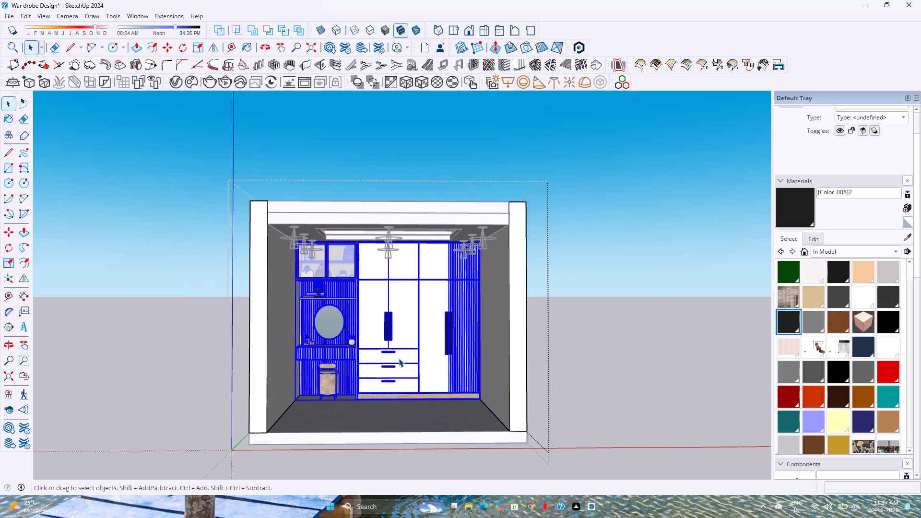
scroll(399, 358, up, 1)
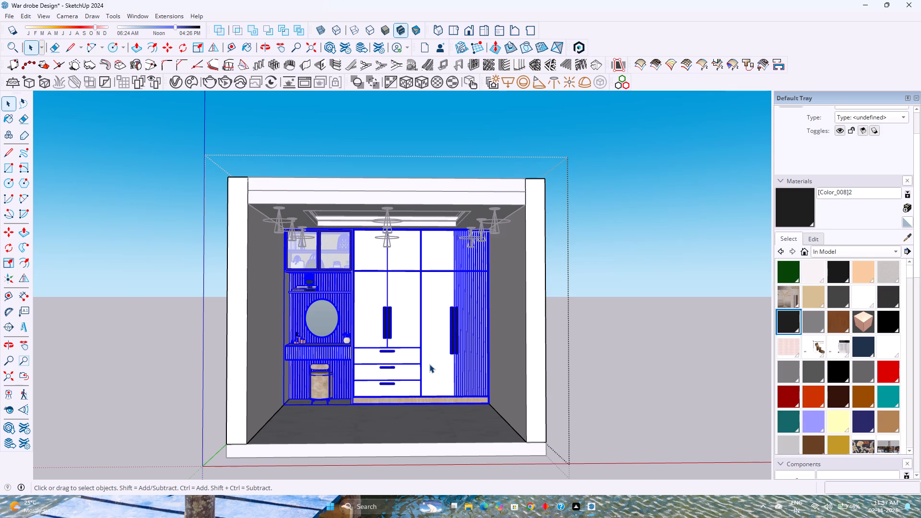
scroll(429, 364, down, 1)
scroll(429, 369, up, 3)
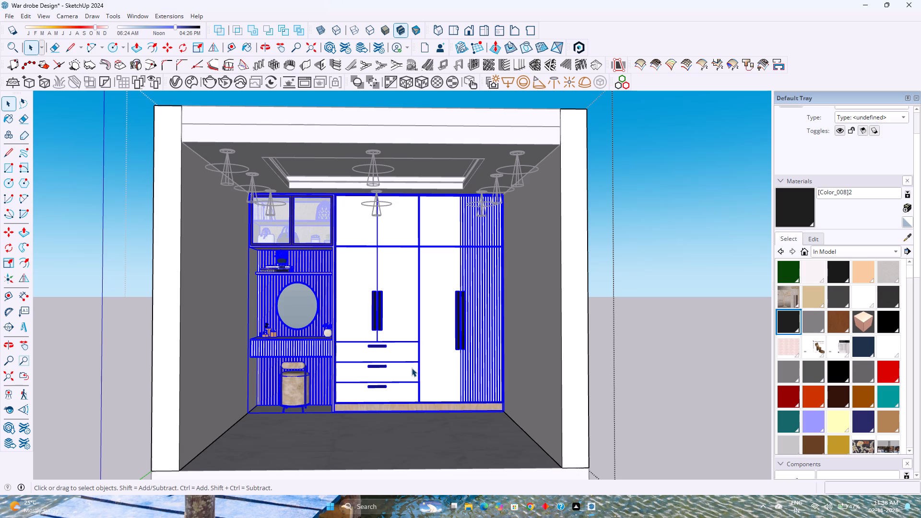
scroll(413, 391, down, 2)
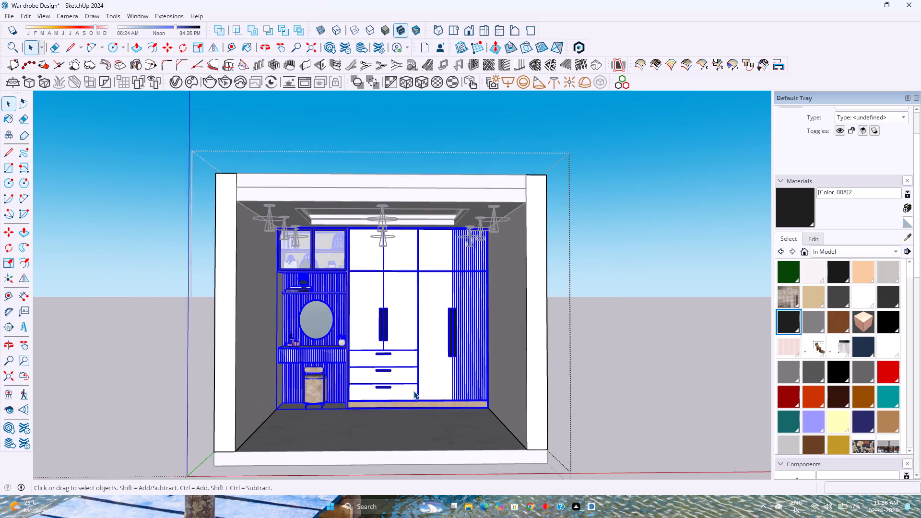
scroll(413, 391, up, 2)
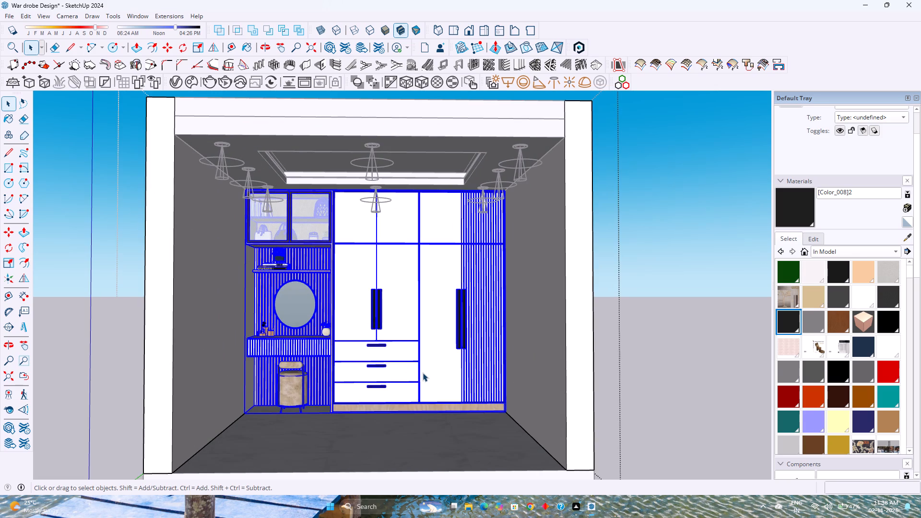
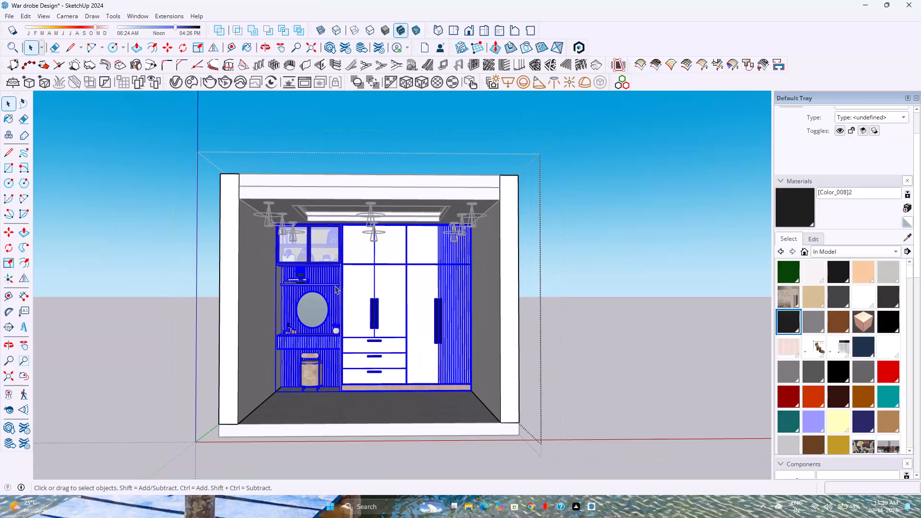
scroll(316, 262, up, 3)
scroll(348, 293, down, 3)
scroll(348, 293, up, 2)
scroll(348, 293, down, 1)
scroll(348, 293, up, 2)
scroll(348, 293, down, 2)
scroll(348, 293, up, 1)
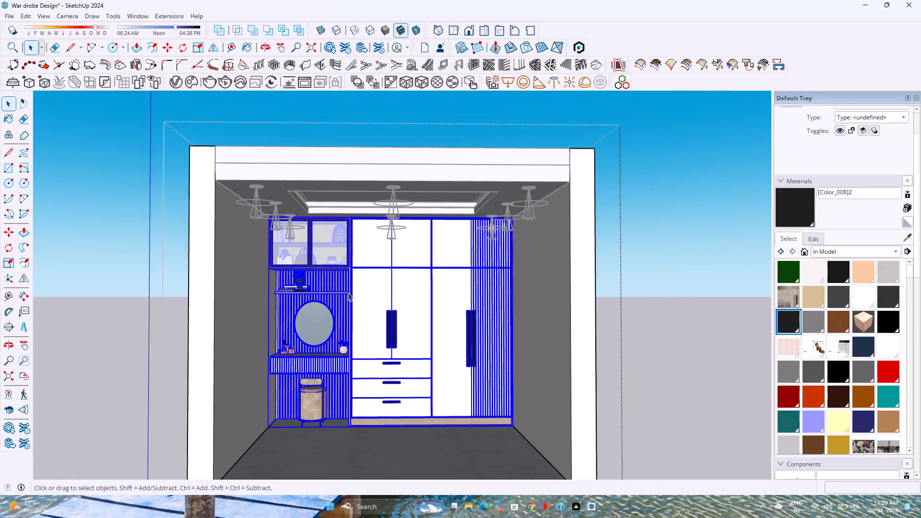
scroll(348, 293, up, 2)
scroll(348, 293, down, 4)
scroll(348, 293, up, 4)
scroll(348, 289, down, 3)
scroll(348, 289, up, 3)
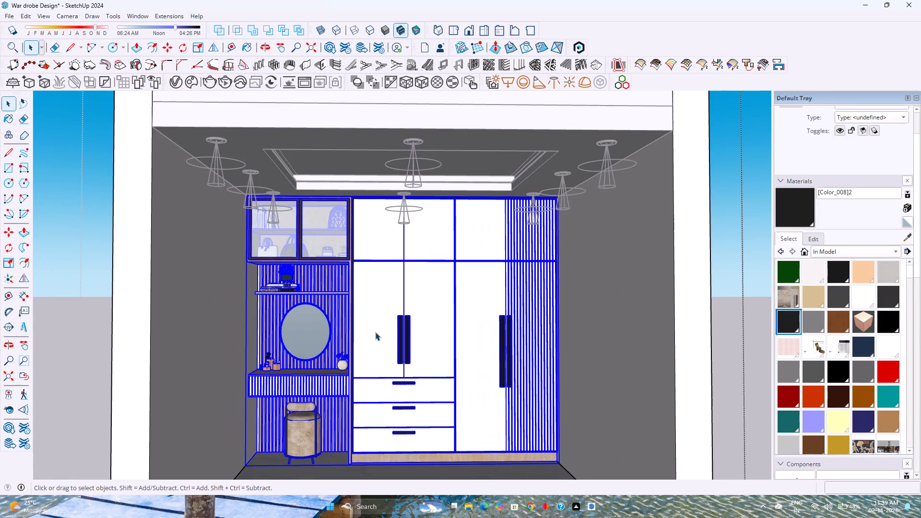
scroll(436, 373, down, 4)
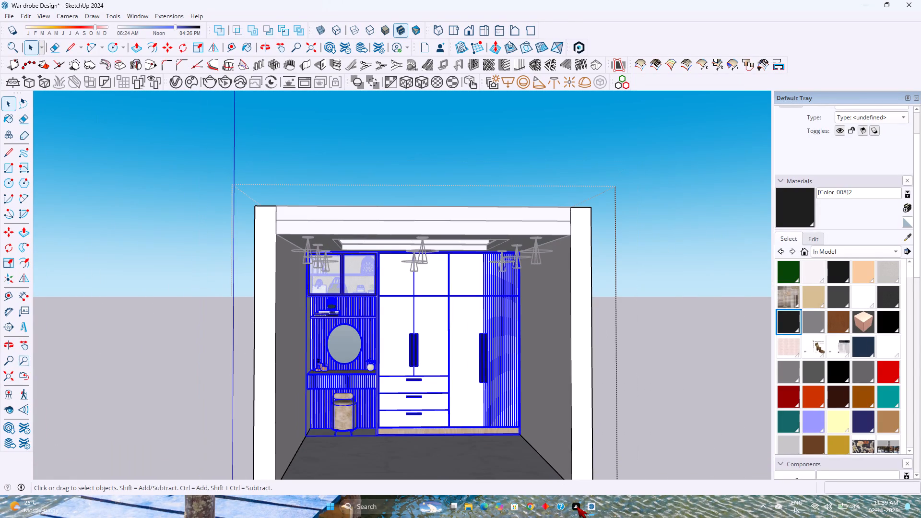